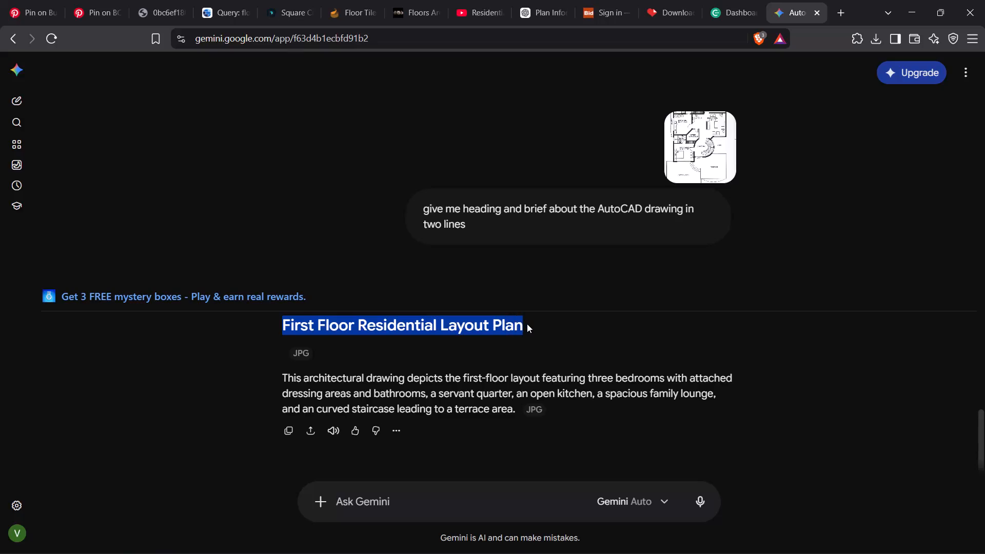
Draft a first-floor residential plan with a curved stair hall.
Copy the heading "First Floor Residential Layout Plan" from the response about the AutoCAD drawing.
{"action": "key", "text": "ctrl+c"}
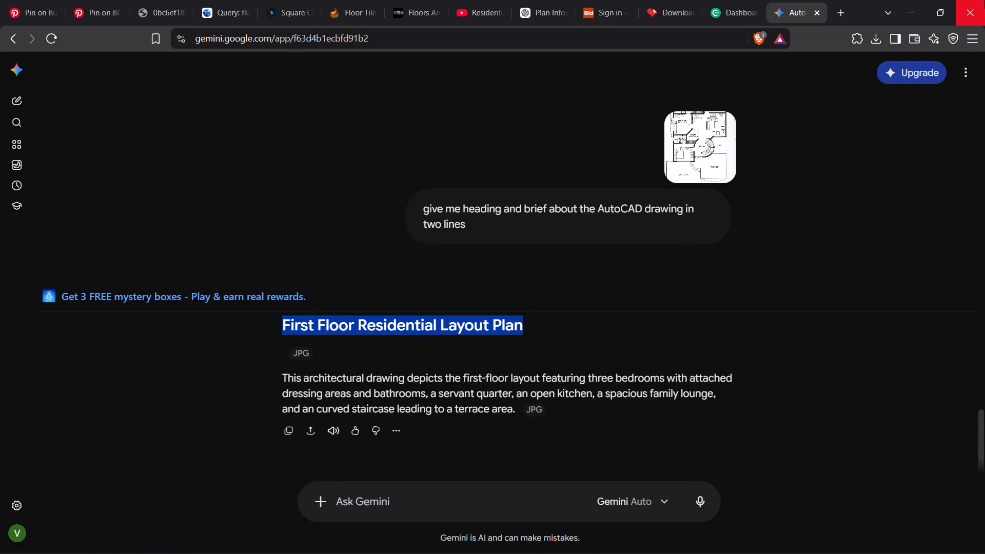
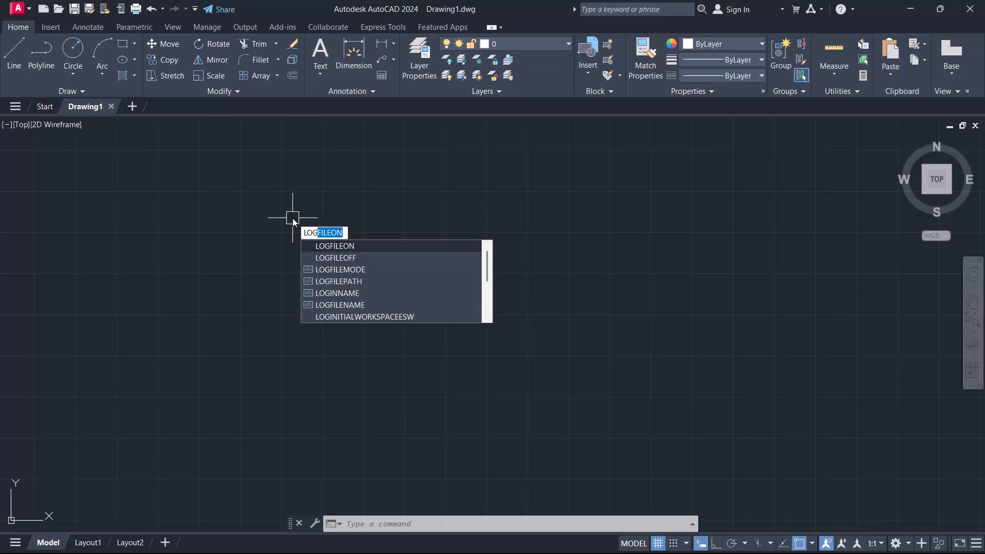
Turn on command logging for the drawing with LOGFILEON.
{"action": "key", "text": "Return"}
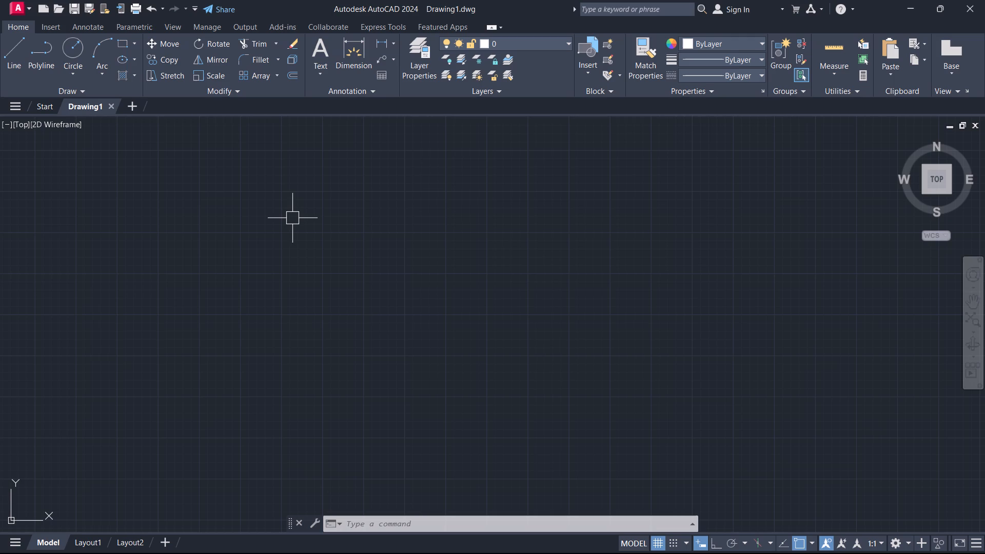
Save the drawing as "First Floor Residential Layout Plan" in the Desktop's SYMBIOSIS SOLUTIONS INTERSHIP PROGRAM 2 folder.
{"action": "key", "text": "ctrl+s"}
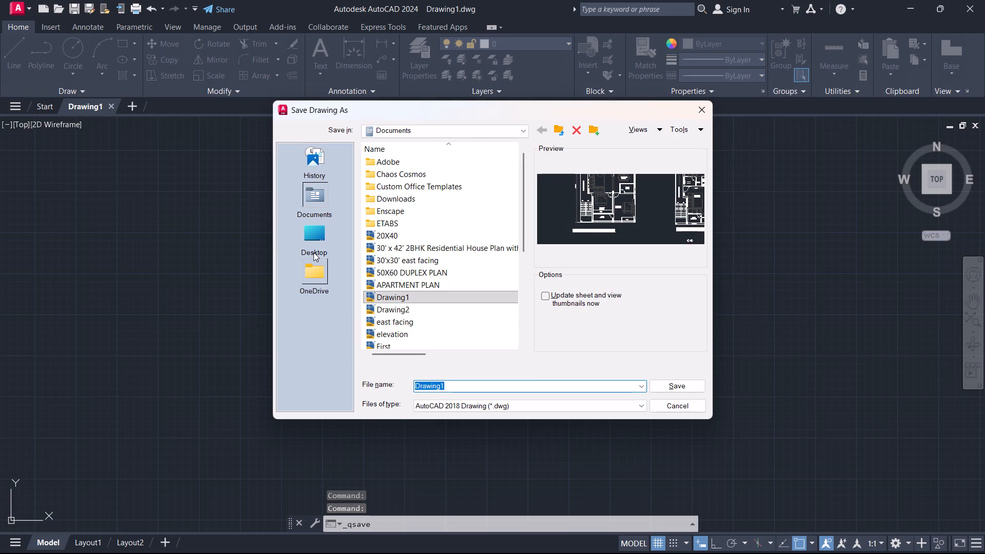
{"action": "left_click", "coordinate": [314, 230]}
{"action": "scroll", "coordinate": [419, 283], "scroll_direction": "down", "scroll_amount": 1}
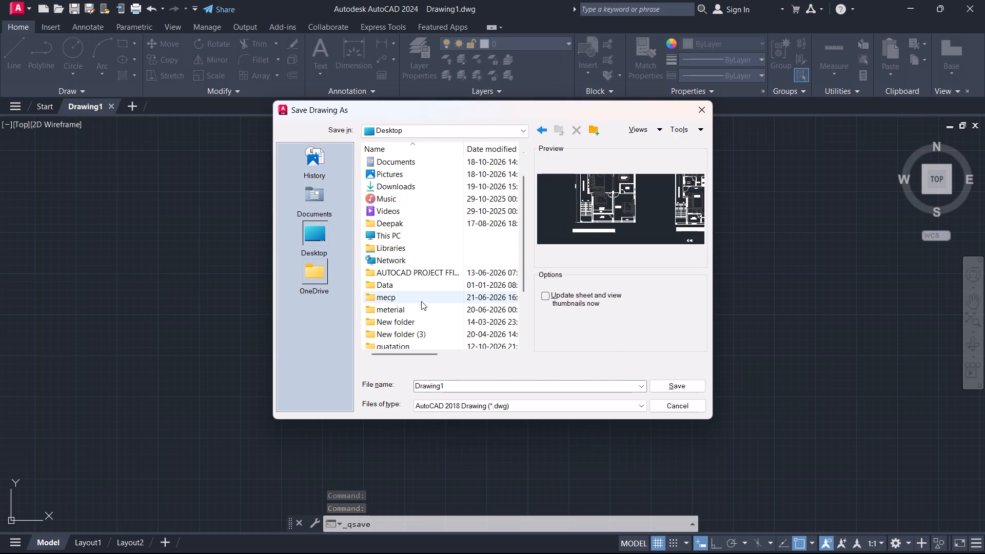
{"action": "scroll", "coordinate": [421, 328], "scroll_direction": "down", "scroll_amount": 2}
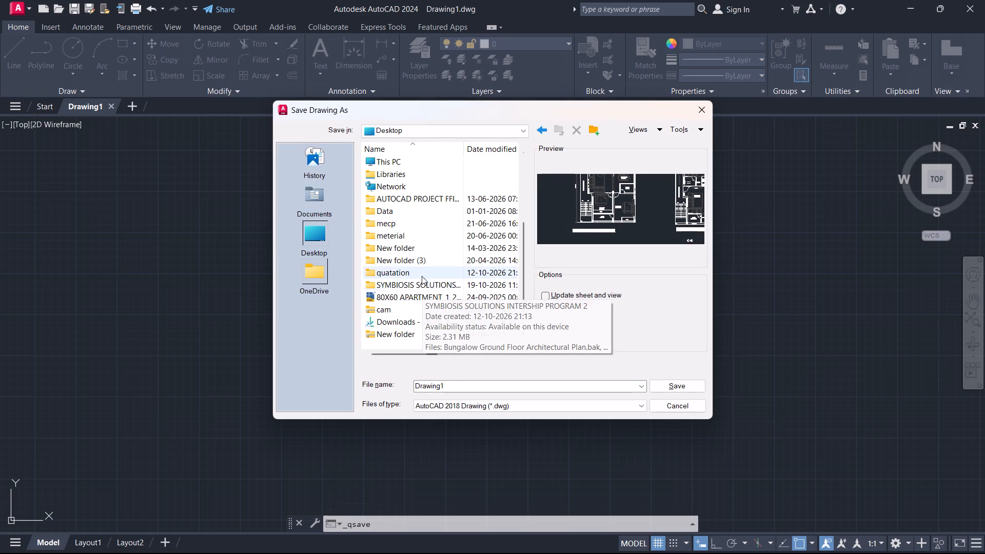
{"action": "double_click", "coordinate": [425, 286]}
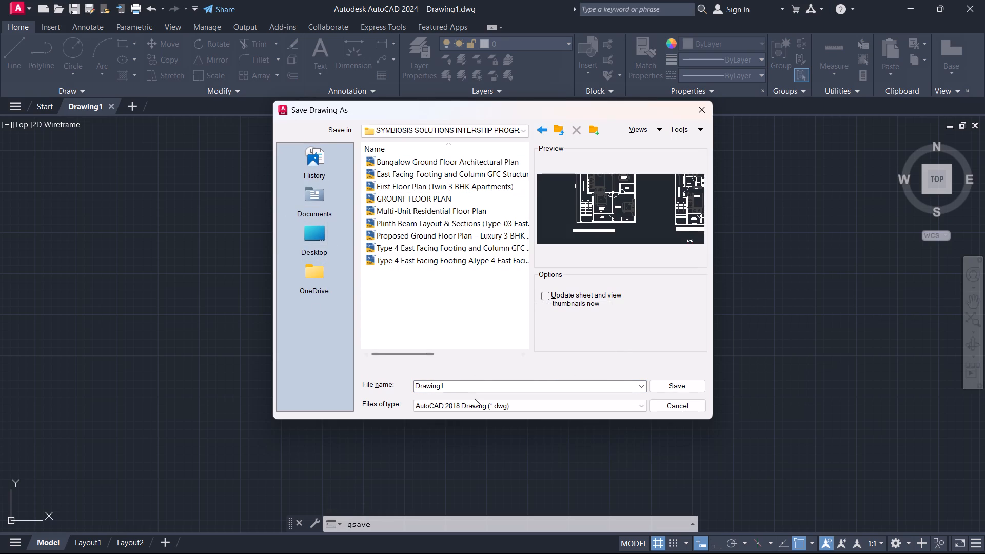
{"action": "left_click_drag", "start_coordinate": [481, 379], "coordinate": [459, 399]}
{"action": "left_click_drag", "start_coordinate": [461, 388], "coordinate": [371, 375]}
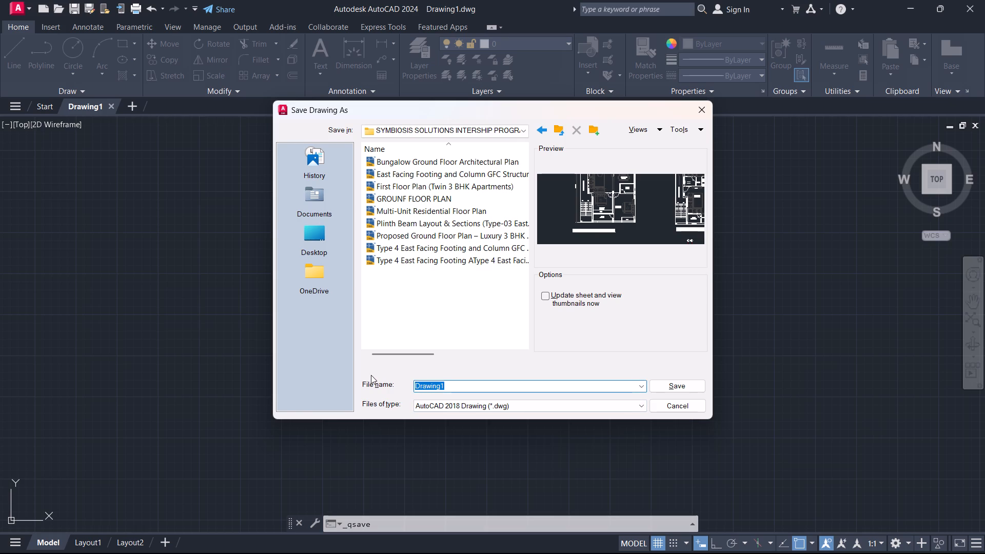
{"action": "key", "text": "ctrl+v"}
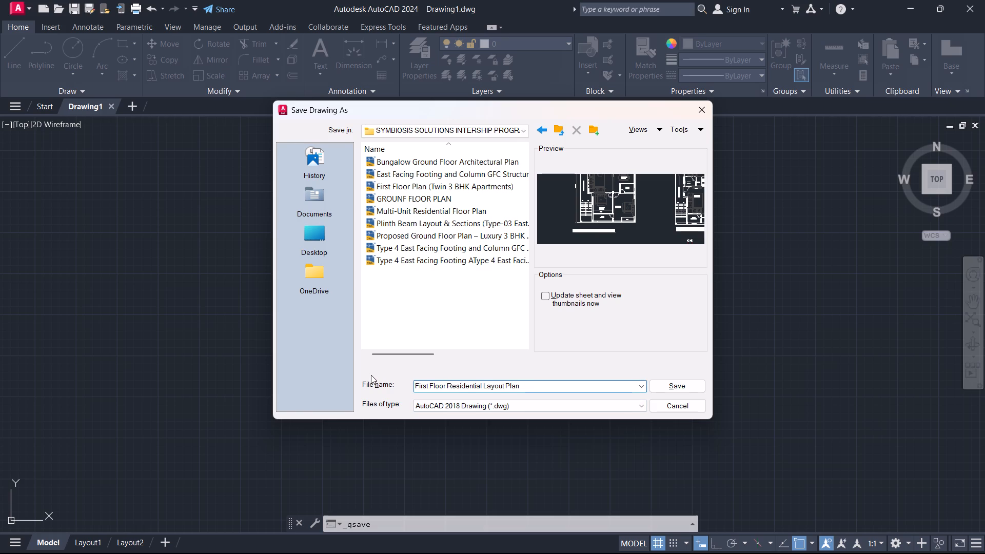
{"action": "left_click", "coordinate": [694, 381]}
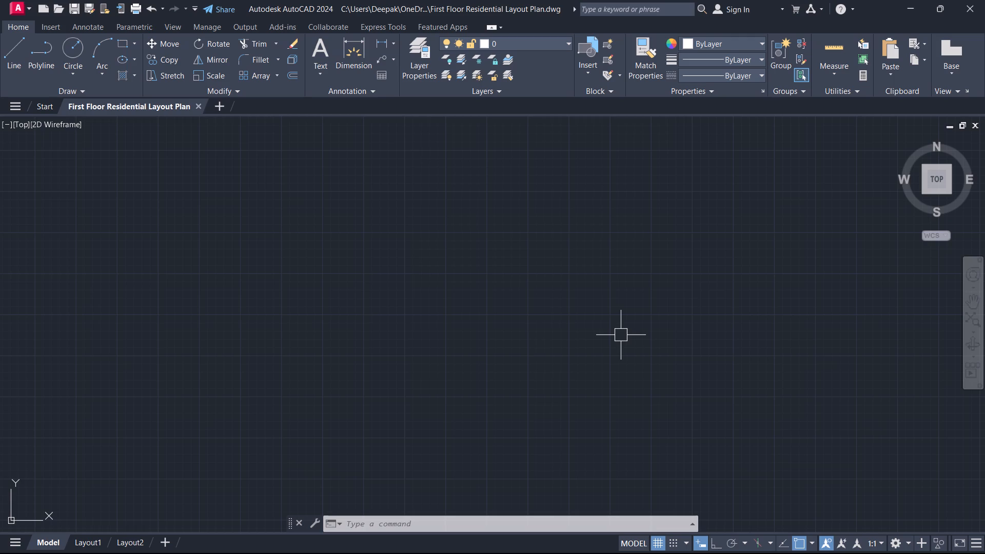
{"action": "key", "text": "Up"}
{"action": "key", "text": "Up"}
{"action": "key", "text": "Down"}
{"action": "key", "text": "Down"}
Set the drawing units' length type to Engineering with a precision of 0'-0.0".
{"action": "type", "text": "un"}
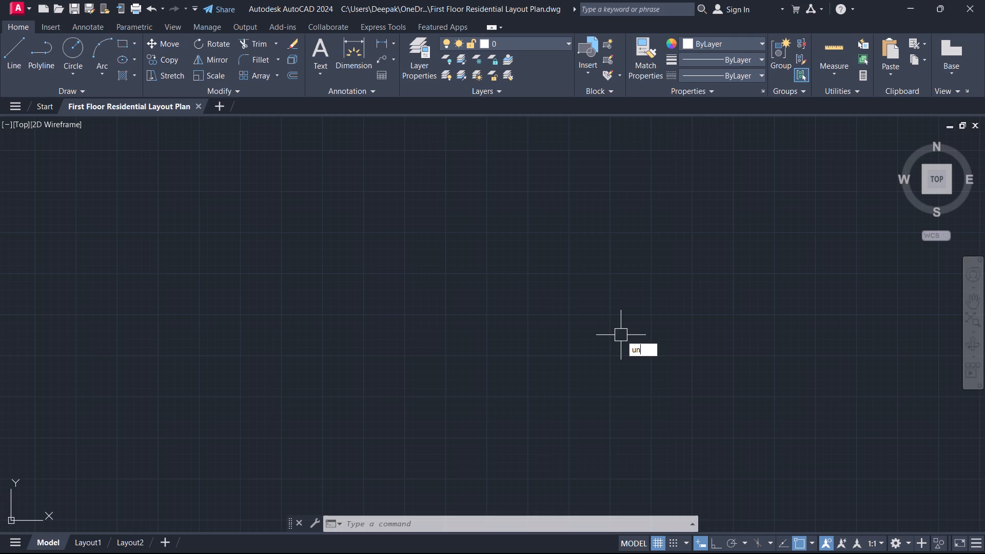
{"action": "key", "text": "space"}
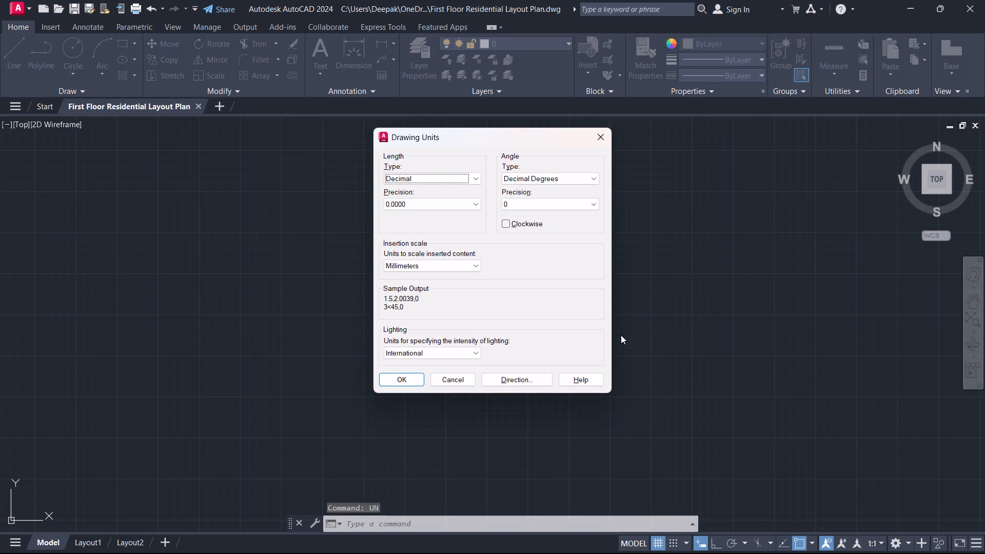
{"action": "key", "text": "Tab"}
{"action": "key", "text": "Tab"}
{"action": "key", "text": "Tab"}
{"action": "key", "text": "Tab"}
{"action": "key", "text": "Tab"}
{"action": "key", "text": "Tab"}
{"action": "key", "text": "Tab"}
{"action": "key", "text": "Tab"}
{"action": "key", "text": "Tab"}
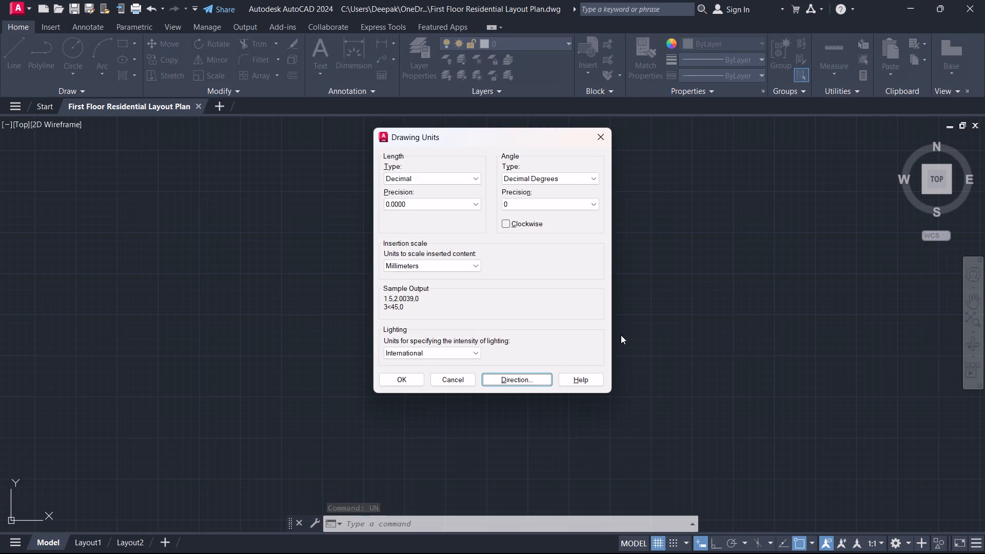
{"action": "key", "text": "Tab"}
{"action": "key", "text": "Tab"}
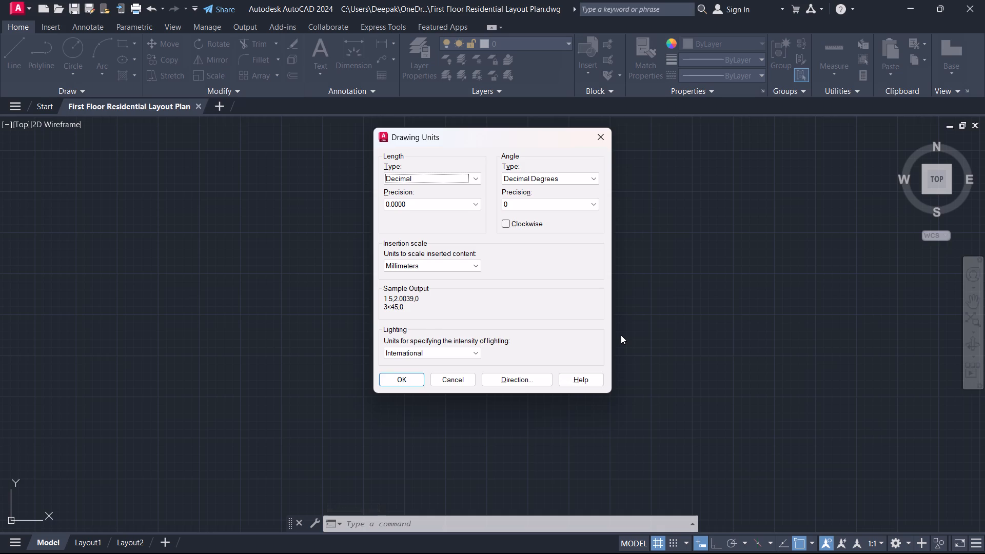
{"action": "key", "text": "Up"}
{"action": "key", "text": "Down"}
{"action": "key", "text": "Down"}
{"action": "key", "text": "Tab"}
{"action": "key", "text": "Up"}
{"action": "key", "text": "Up"}
{"action": "key", "text": "Up"}
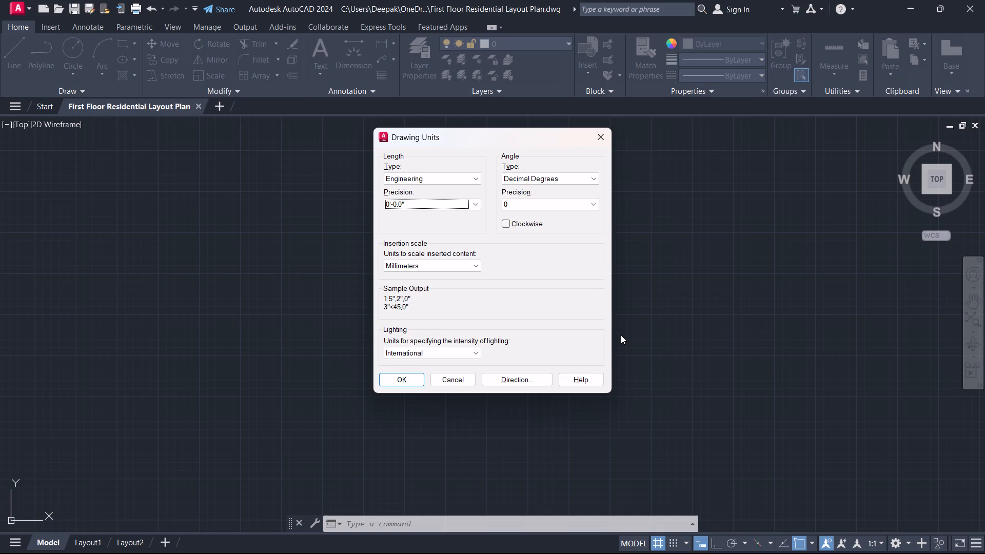
{"action": "key", "text": "Up"}
{"action": "key", "text": "Down"}
Set the insertion scale of the drawing units to Inches and apply the unit settings.
{"action": "key", "text": "Tab"}
{"action": "key", "text": "Tab"}
{"action": "key", "text": "Tab"}
{"action": "key", "text": "Tab"}
{"action": "key", "text": "Down"}
{"action": "key", "text": "Down"}
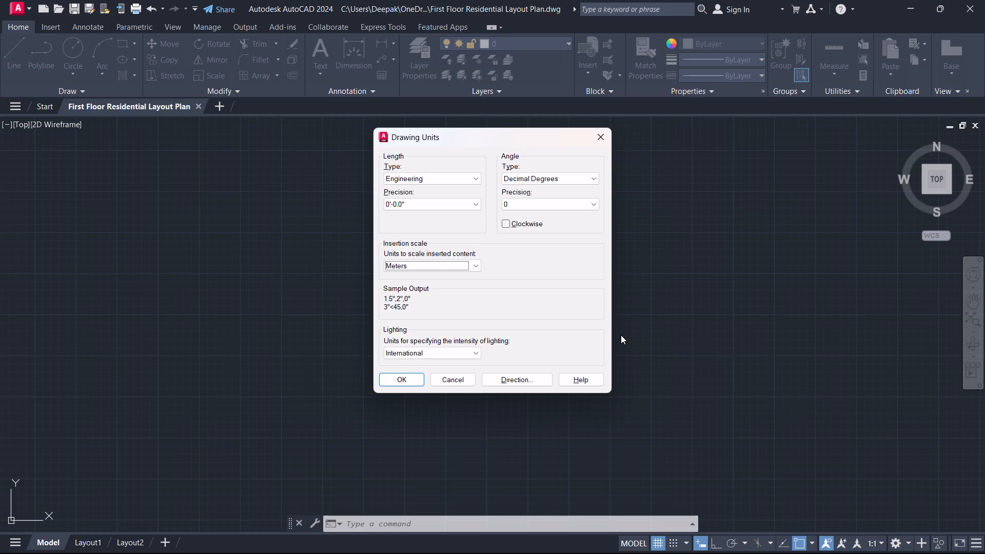
{"action": "key", "text": "Down"}
{"action": "key", "text": "Up"}
{"action": "key", "text": "Up"}
{"action": "key", "text": "Up"}
{"action": "key", "text": "Up"}
{"action": "key", "text": "Up"}
{"action": "key", "text": "Up"}
{"action": "key", "text": "Up"}
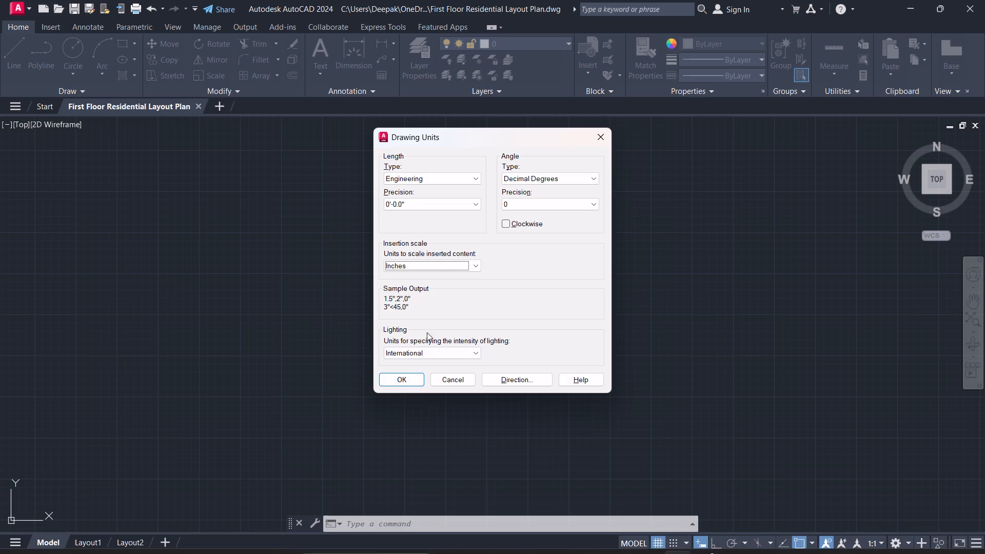
{"action": "left_click", "coordinate": [410, 378]}
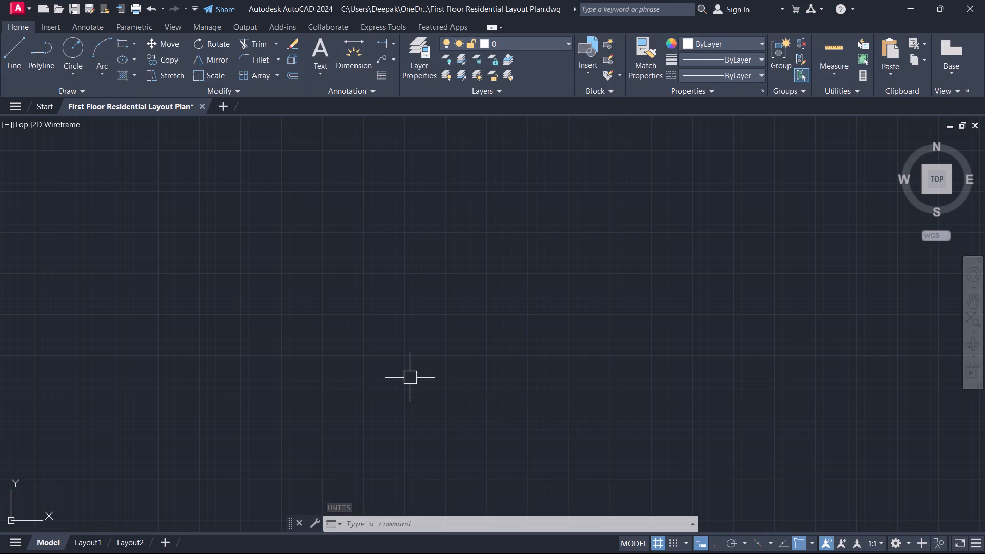
Set the ISO-25 dimension style's primary linear units to Engineering format with 0'-0.0" precision.
{"action": "type", "text": "d"}
{"action": "key", "text": "space"}
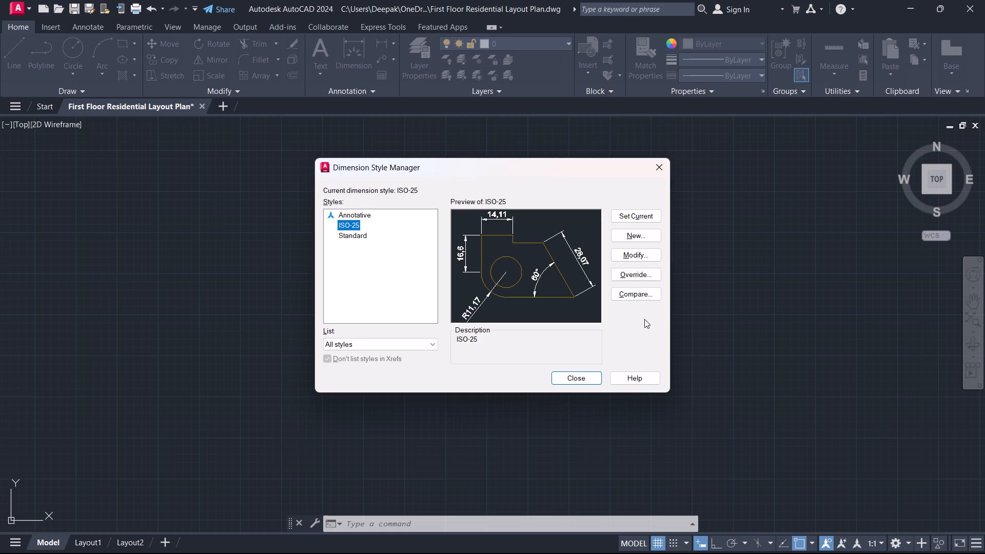
{"action": "left_click", "coordinate": [646, 258]}
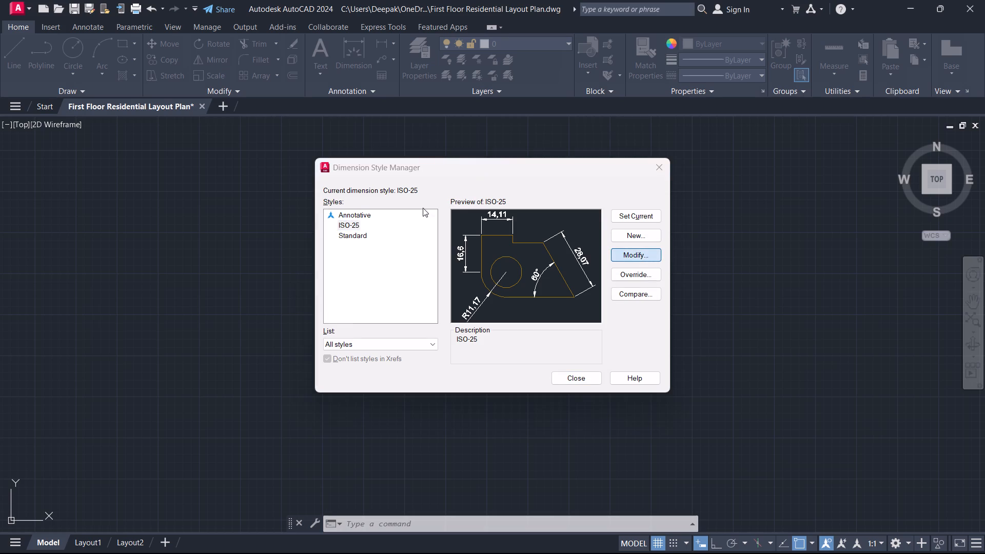
{"action": "left_click", "coordinate": [429, 152]}
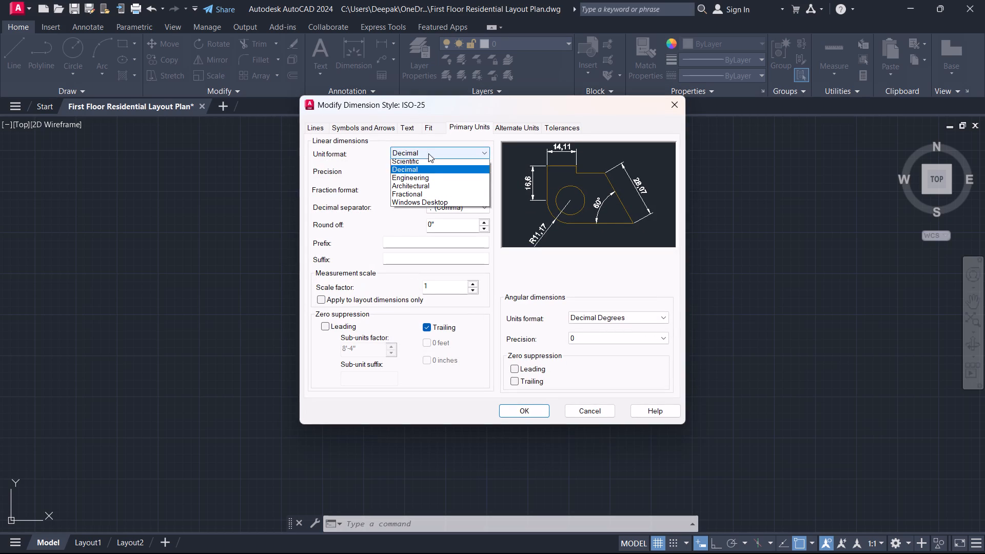
{"action": "left_click", "coordinate": [428, 179]}
{"action": "left_click", "coordinate": [428, 170]}
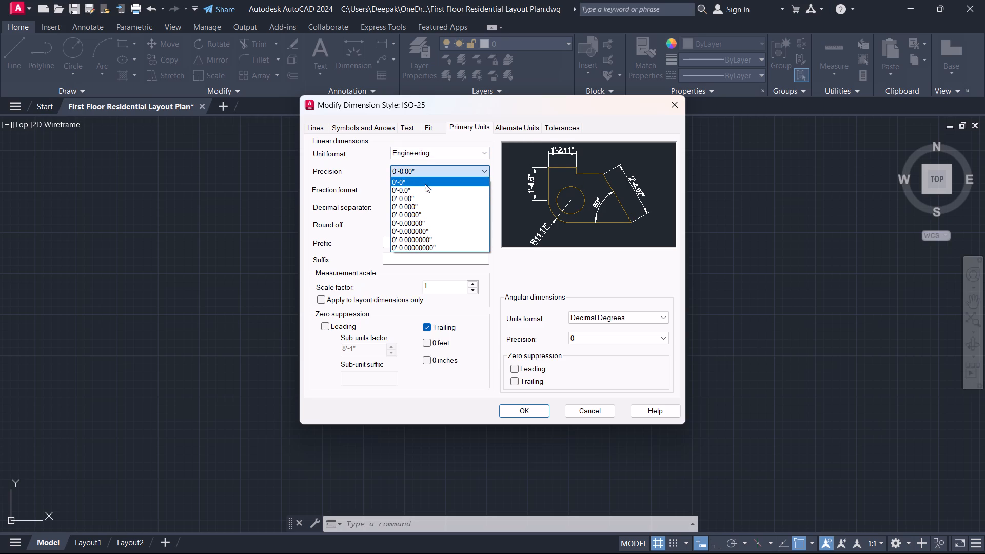
{"action": "left_click", "coordinate": [429, 191]}
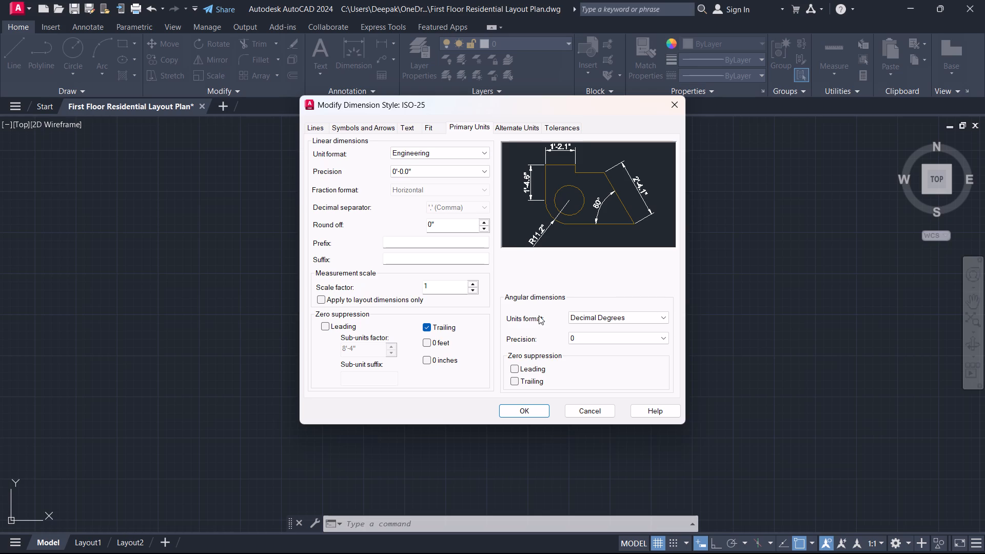
Set the ISO-25 dimension text height to 7 and its text alignment to Horizontal.
{"action": "left_click", "coordinate": [414, 126]}
{"action": "left_click_drag", "start_coordinate": [460, 214], "coordinate": [430, 214]}
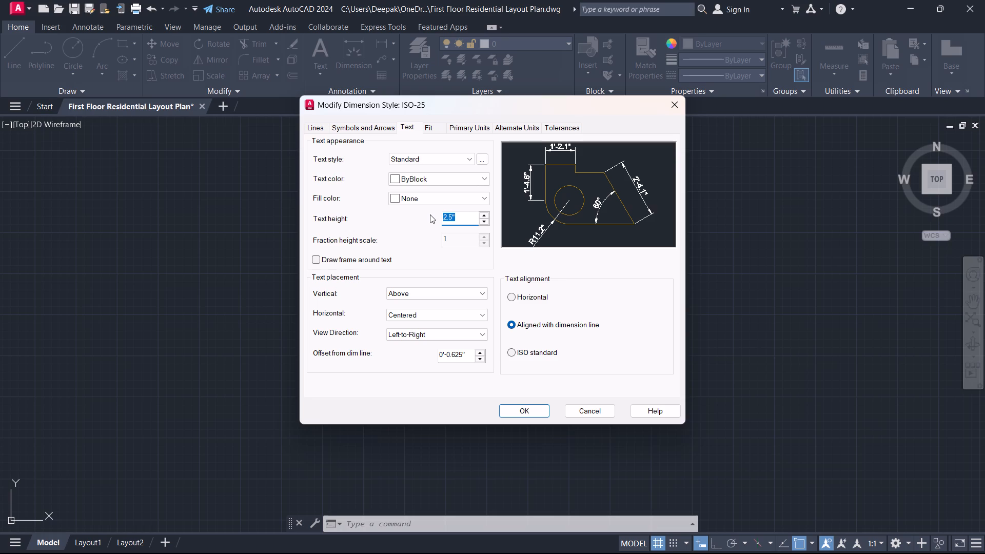
{"action": "key", "text": "7"}
{"action": "left_click", "coordinate": [514, 298]}
Set the ISO-25 dimension arrow size to 7, apply the style changes and close the Dimension Style Manager.
{"action": "left_click", "coordinate": [435, 128]}
{"action": "left_click", "coordinate": [466, 125]}
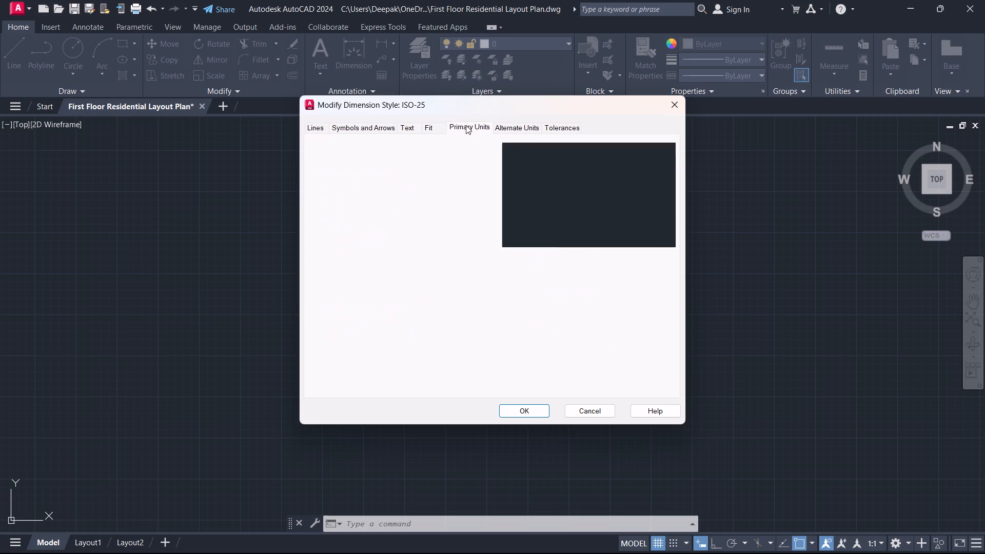
{"action": "left_click", "coordinate": [377, 125]}
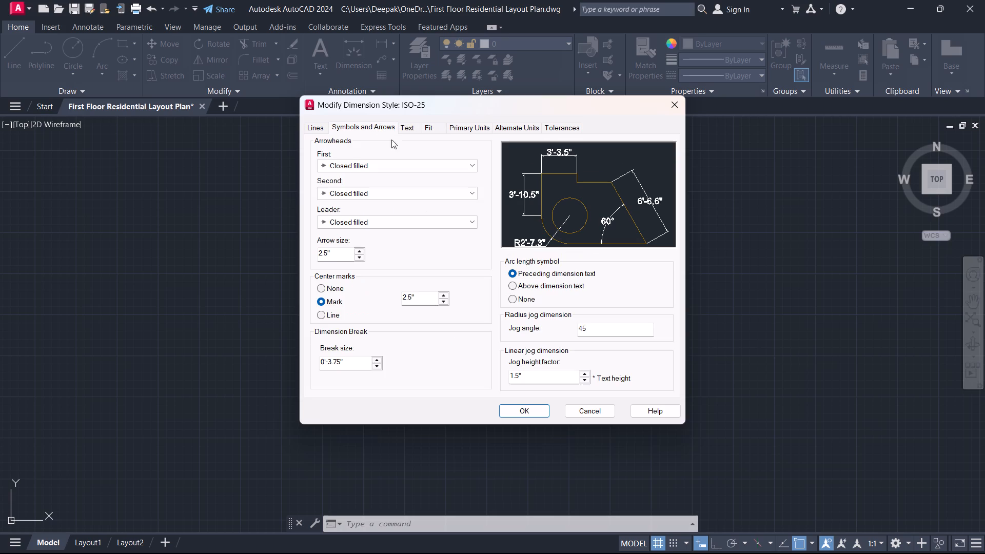
{"action": "left_click_drag", "start_coordinate": [337, 250], "coordinate": [307, 250]}
{"action": "key", "text": "7"}
{"action": "left_click", "coordinate": [522, 408]}
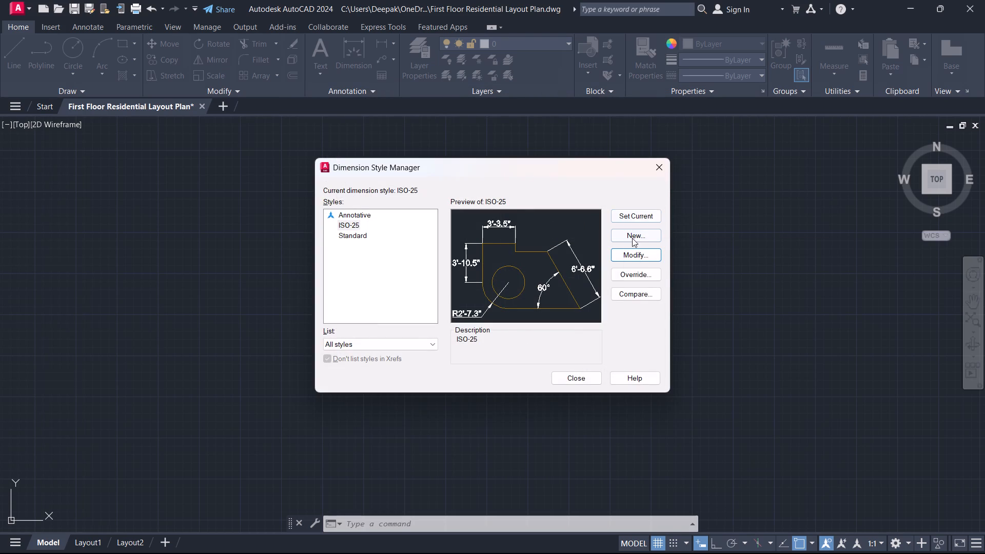
{"action": "left_click", "coordinate": [591, 379]}
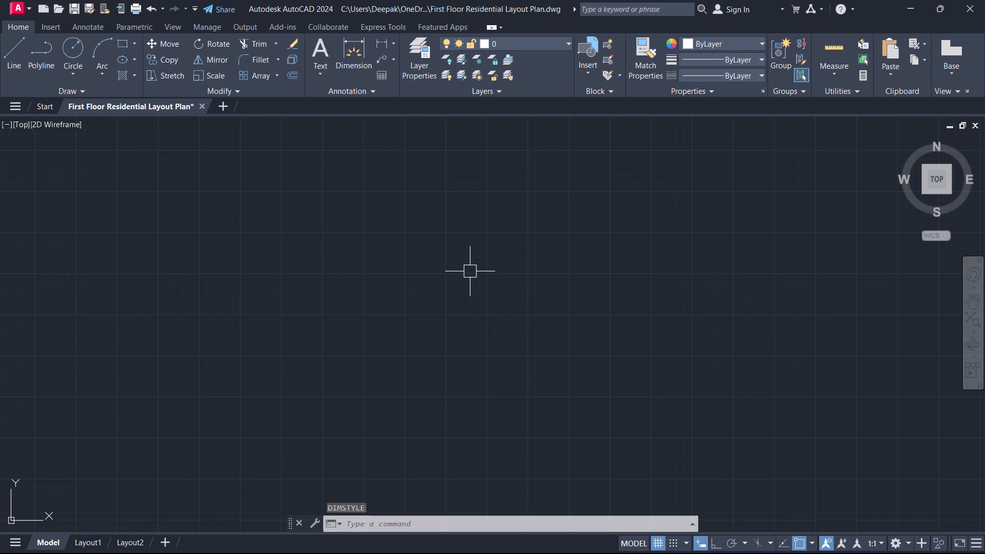
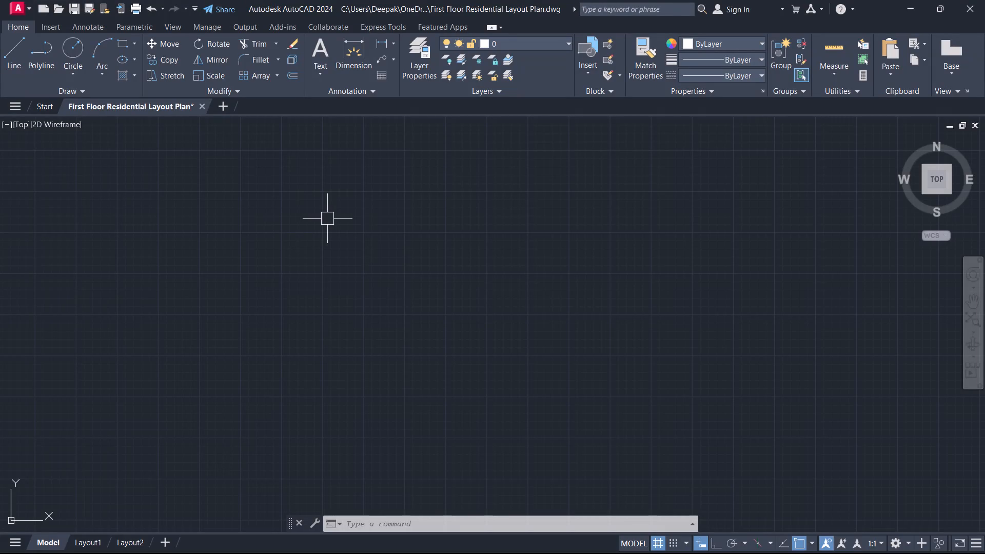
Draw a vertical line 14'9" long downward with Ortho mode turned on as the room's left wall.
{"action": "type", "text": "l"}
{"action": "key", "text": "space"}
{"action": "scroll", "coordinate": [331, 174], "scroll_direction": "down", "scroll_amount": 1}
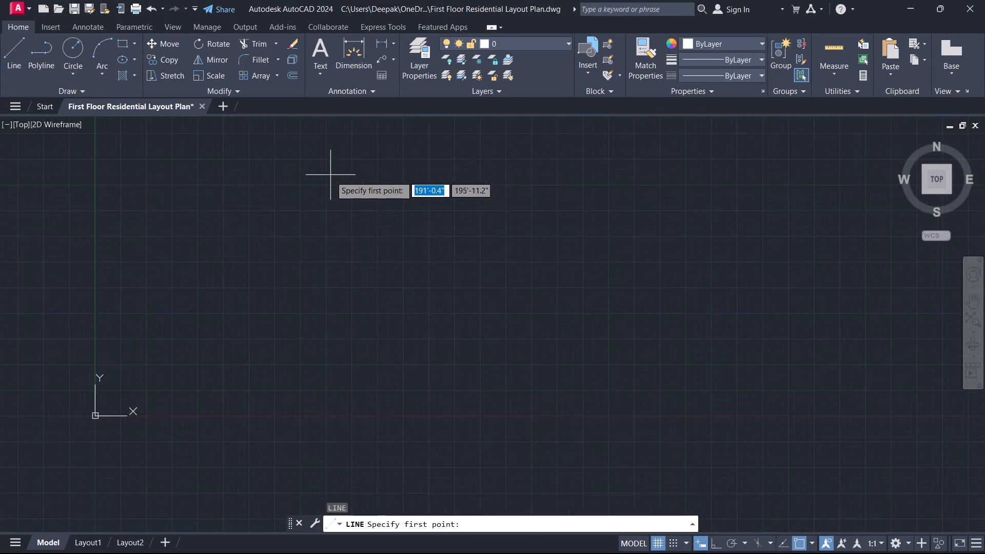
{"action": "scroll", "coordinate": [330, 176], "scroll_direction": "down", "scroll_amount": 1}
{"action": "left_click", "coordinate": [308, 157]}
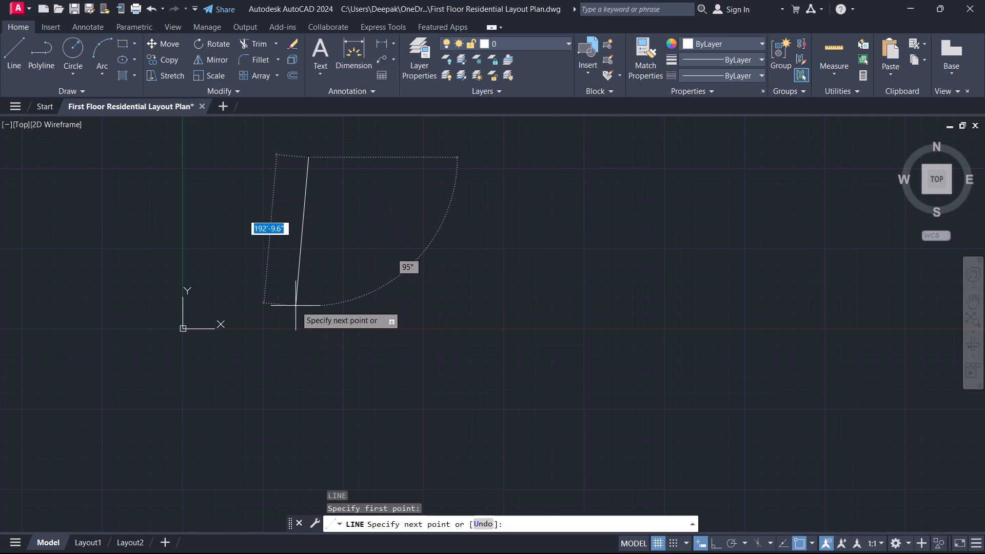
{"action": "key", "text": "F8"}
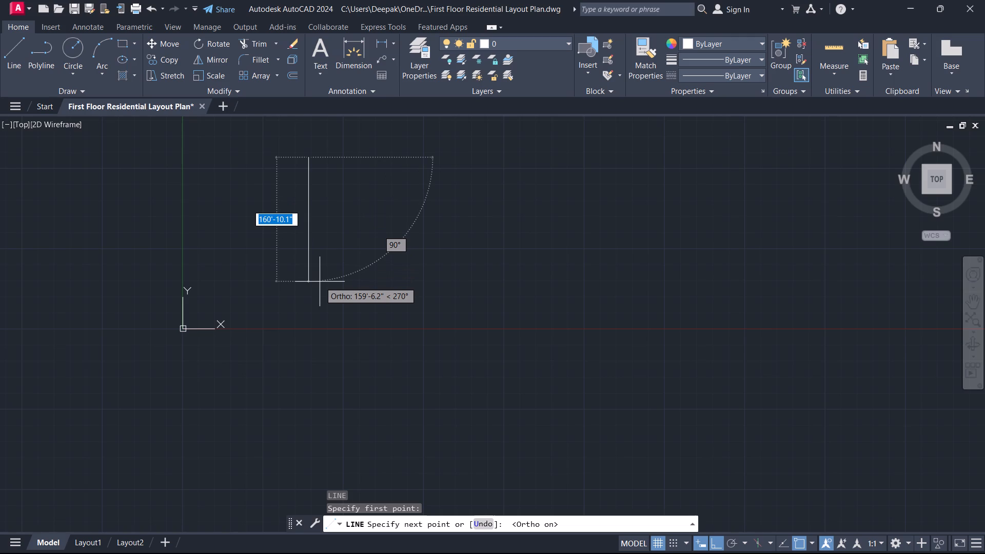
{"action": "type", "text": "14"}
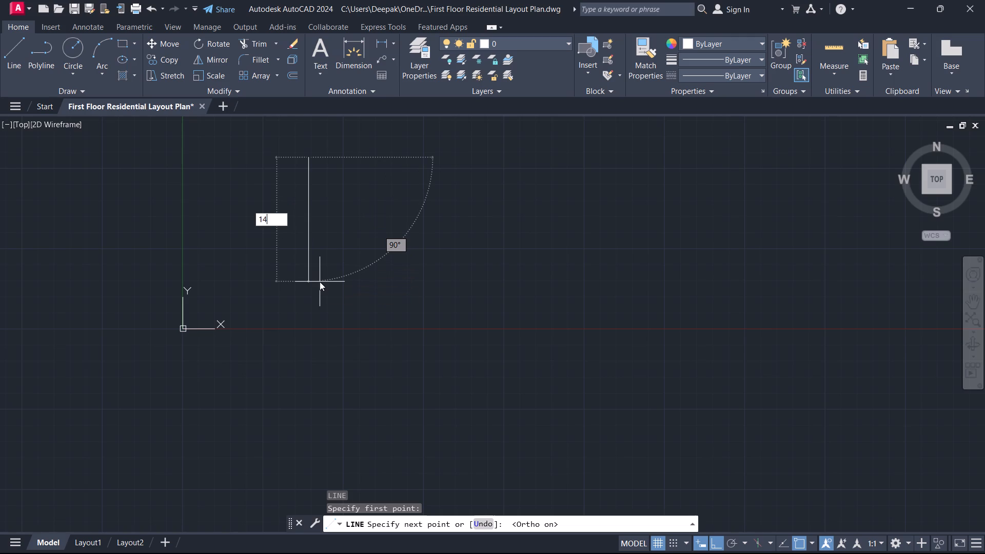
{"action": "key", "text": "apostrophe"}
{"action": "key", "text": "9"}
{"action": "key", "text": "Return"}
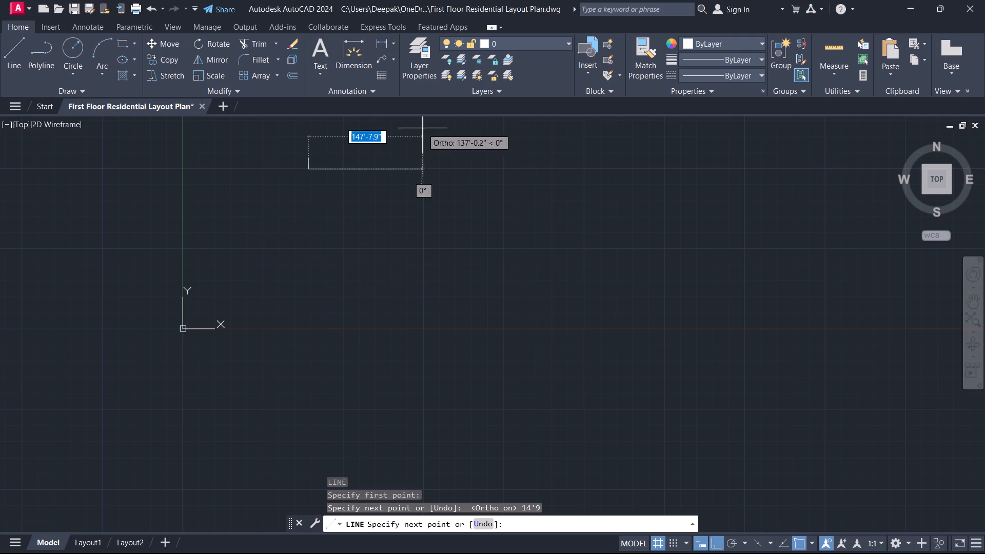
{"action": "key", "text": "Escape"}
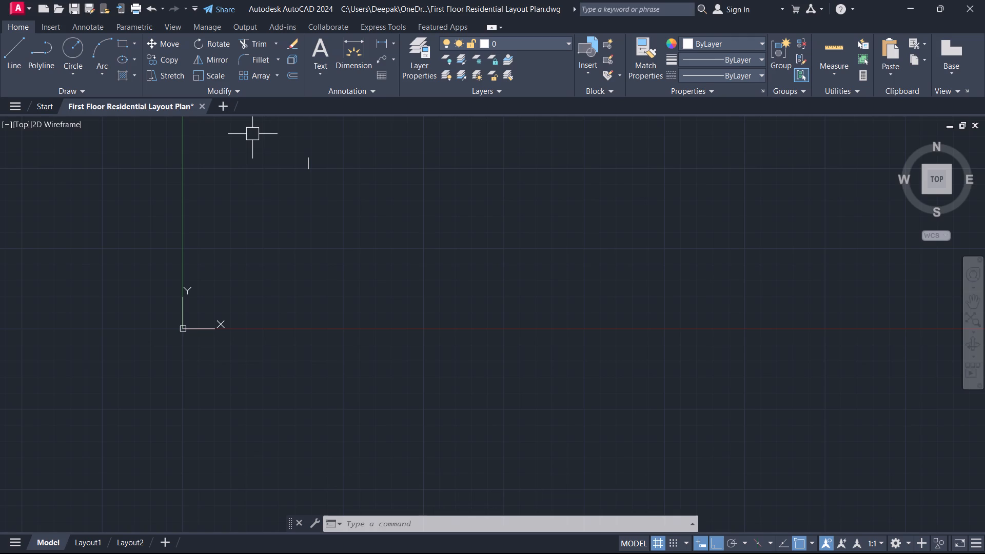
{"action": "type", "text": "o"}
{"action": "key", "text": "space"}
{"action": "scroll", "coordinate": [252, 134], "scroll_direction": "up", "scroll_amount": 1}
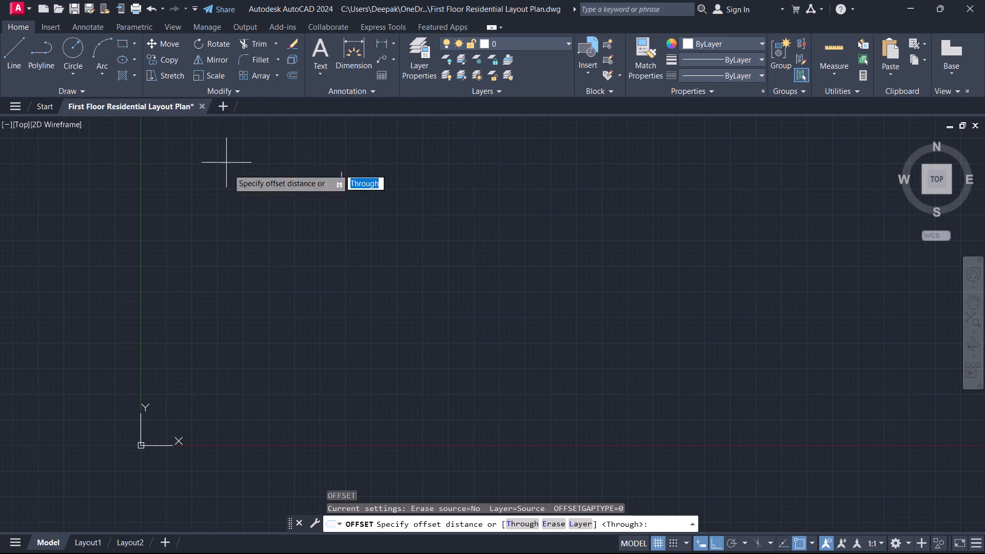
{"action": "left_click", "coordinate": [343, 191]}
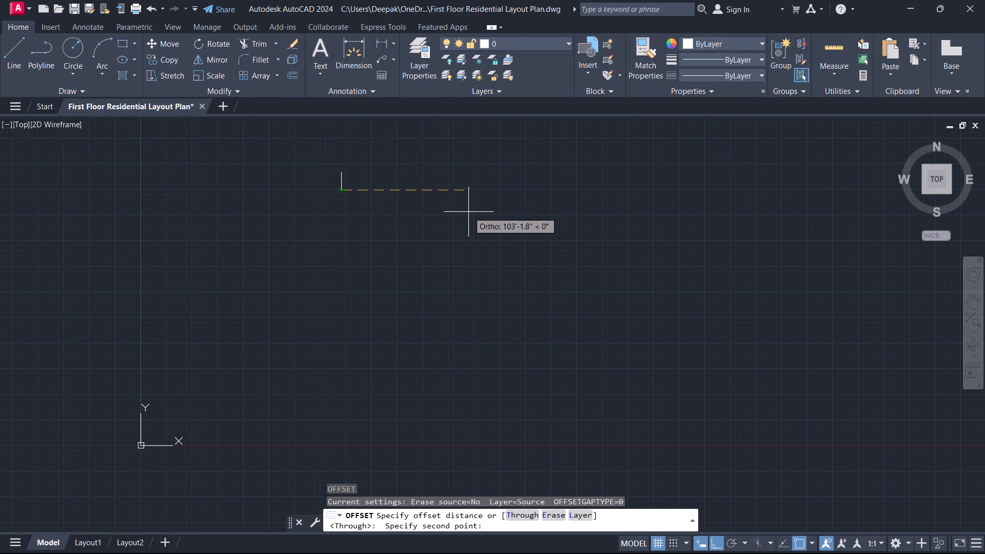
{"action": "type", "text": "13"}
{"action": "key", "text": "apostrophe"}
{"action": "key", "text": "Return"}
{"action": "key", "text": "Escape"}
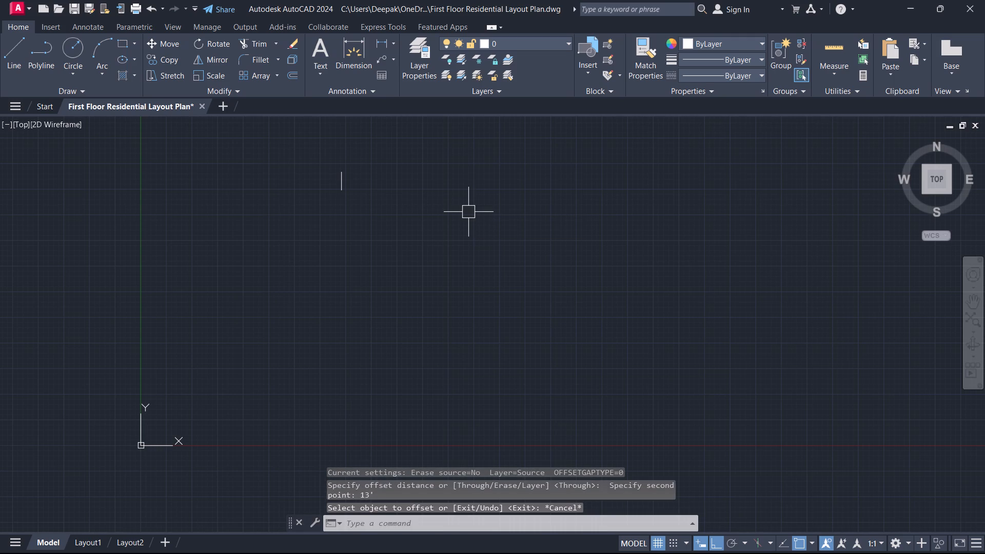
Draw a horizontal line 13' long to the right from the lower end of the vertical line.
{"action": "type", "text": "l"}
{"action": "key", "text": "space"}
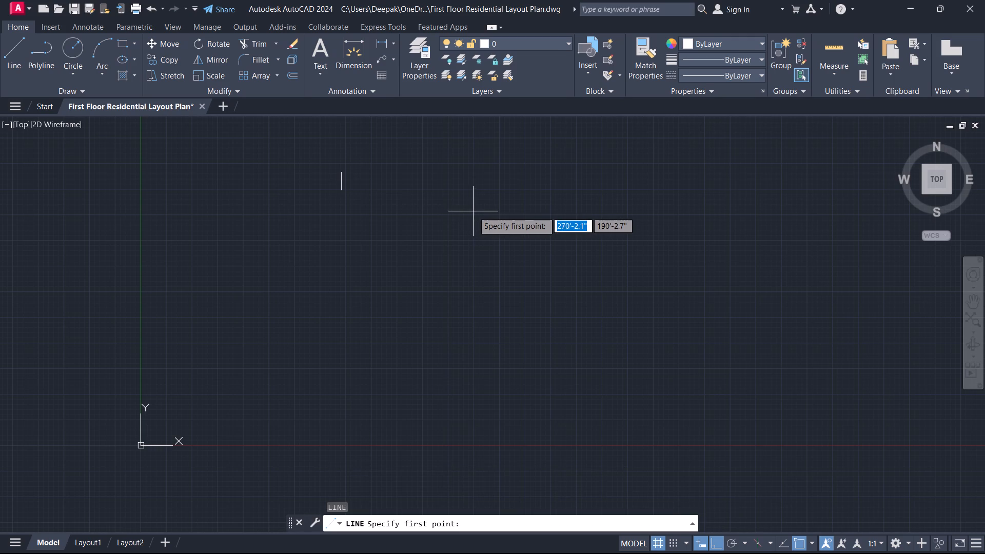
{"action": "left_click", "coordinate": [343, 192]}
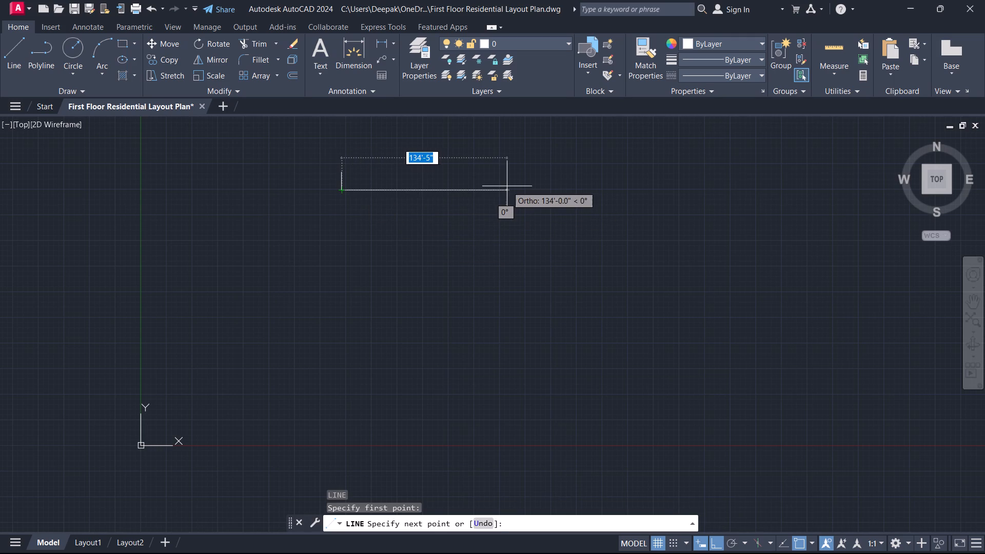
{"action": "key", "text": "3"}
{"action": "key", "text": "BackSpace"}
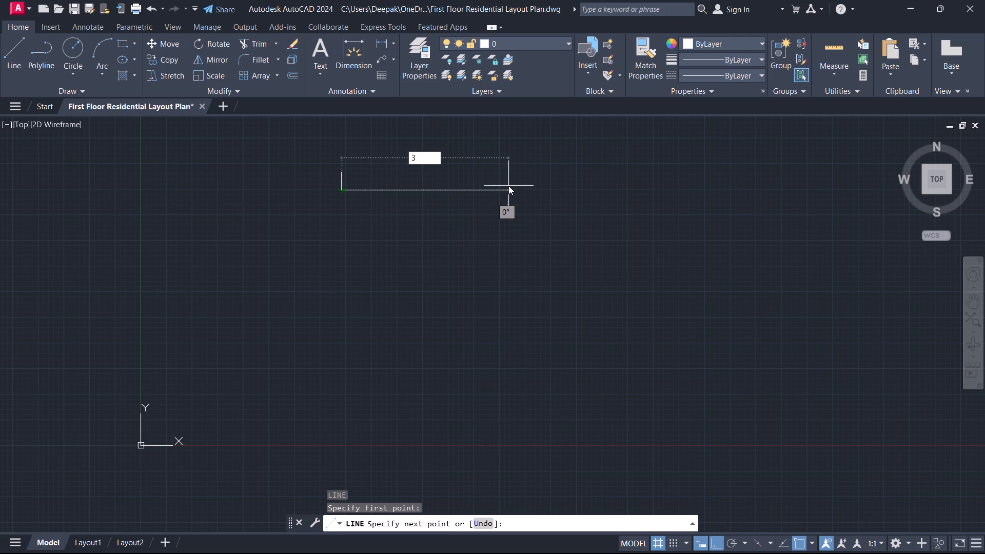
{"action": "type", "text": "13'"}
{"action": "key", "text": "Return"}
{"action": "key", "text": "Escape"}
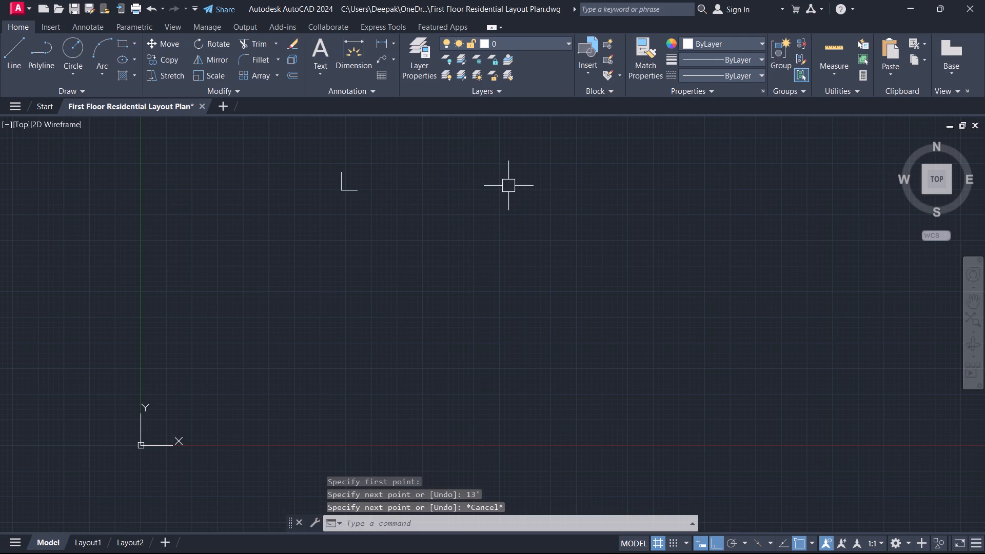
Offset the vertical wall line 13' to the right to form the room's opposite side.
{"action": "scroll", "coordinate": [355, 220], "scroll_direction": "up", "scroll_amount": 1}
{"action": "middle_click_drag", "start_coordinate": [356, 220], "coordinate": [380, 306]}
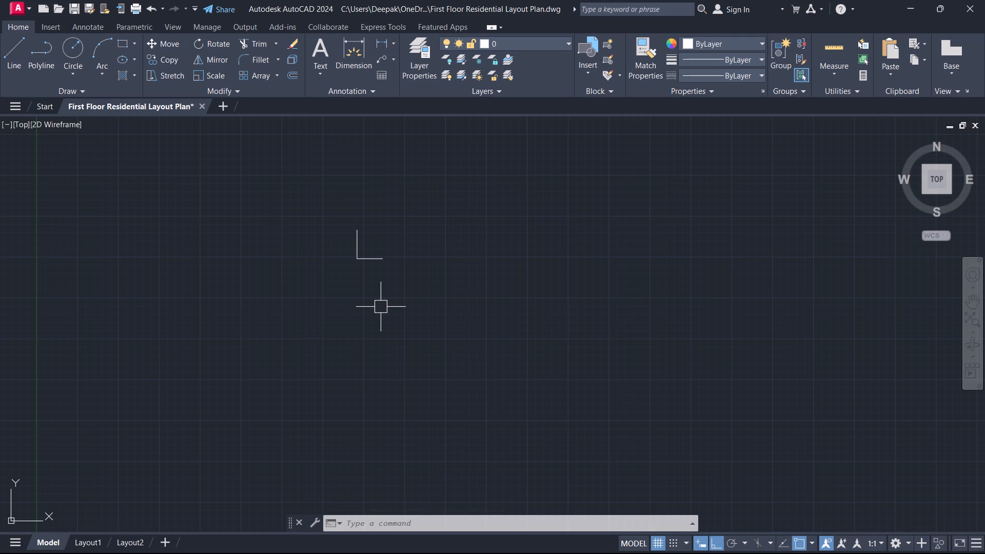
{"action": "type", "text": "o"}
{"action": "key", "text": "space"}
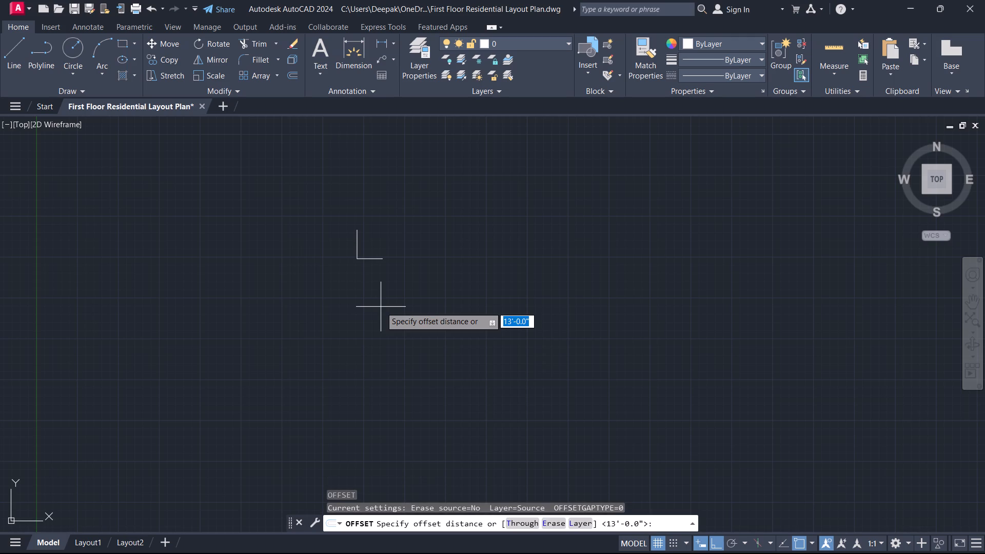
{"action": "type", "text": "13"}
{"action": "key", "text": "apostrophe"}
{"action": "key", "text": "Return"}
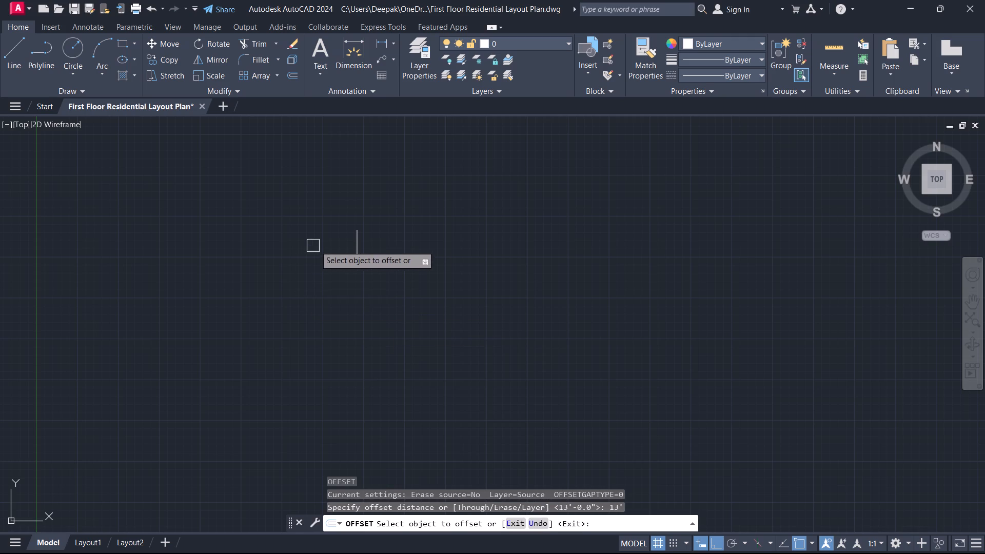
{"action": "left_click", "coordinate": [356, 240]}
{"action": "left_click", "coordinate": [420, 232]}
{"action": "key", "text": "Escape"}
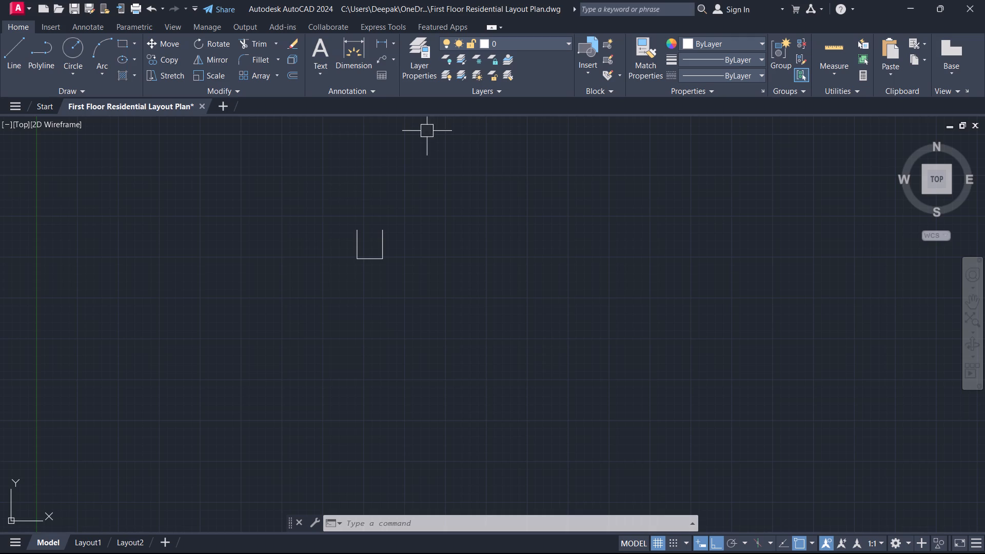
Offset the bottom horizontal line 14'9" upward to close the room rectangle.
{"action": "type", "text": "o"}
{"action": "key", "text": "space"}
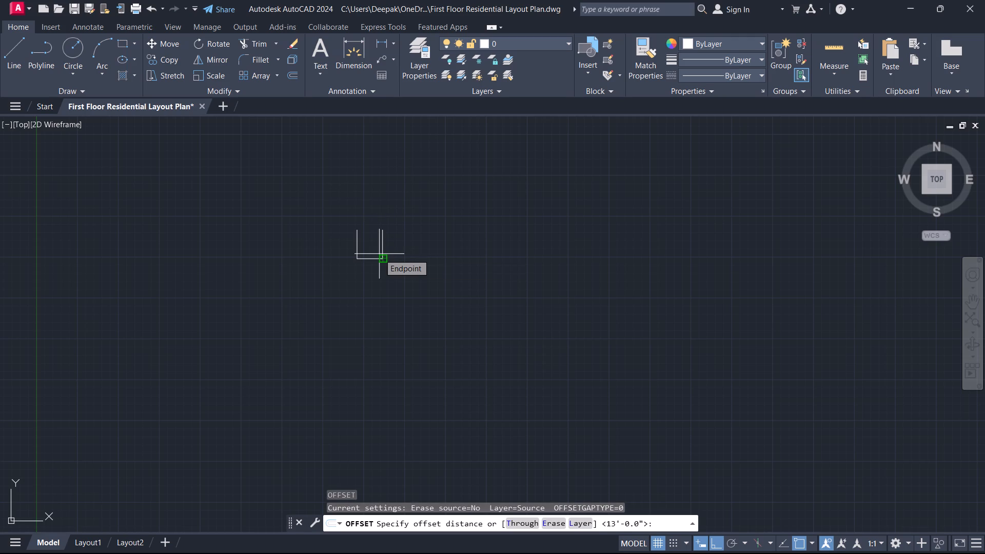
{"action": "type", "text": "14"}
{"action": "type", "text": "'9"}
{"action": "key", "text": "Return"}
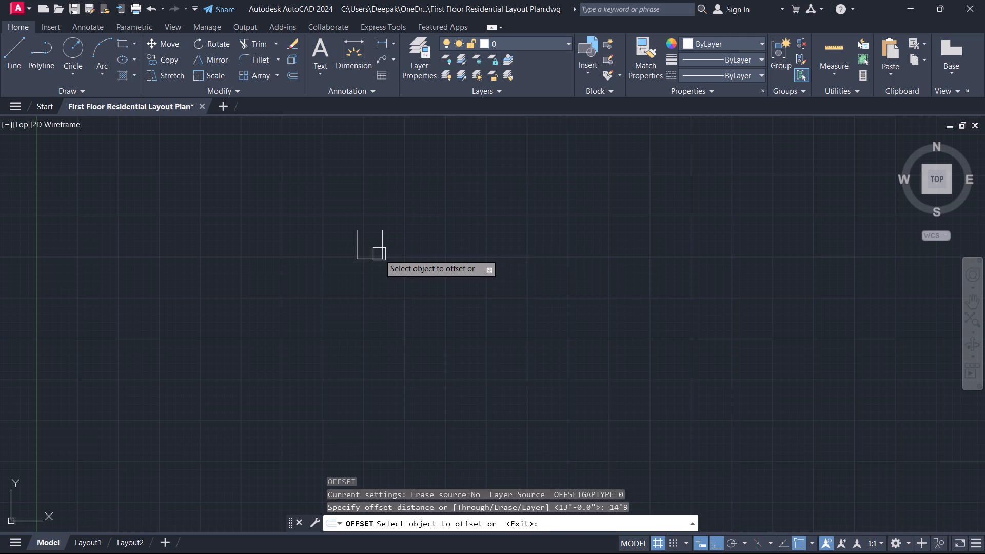
{"action": "scroll", "coordinate": [339, 235], "scroll_direction": "up", "scroll_amount": 4}
{"action": "left_click", "coordinate": [507, 389]}
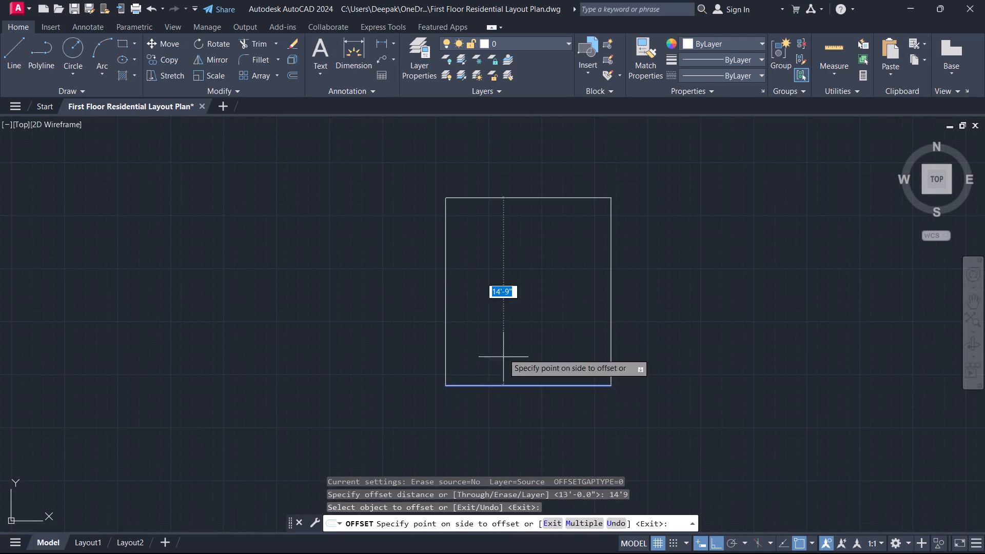
{"action": "left_click", "coordinate": [502, 323]}
{"action": "key", "text": "Escape"}
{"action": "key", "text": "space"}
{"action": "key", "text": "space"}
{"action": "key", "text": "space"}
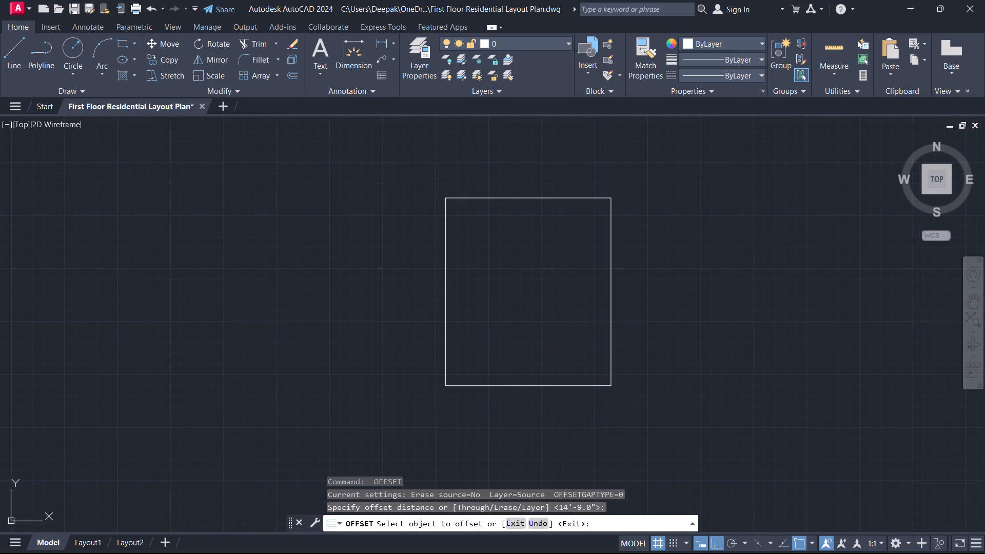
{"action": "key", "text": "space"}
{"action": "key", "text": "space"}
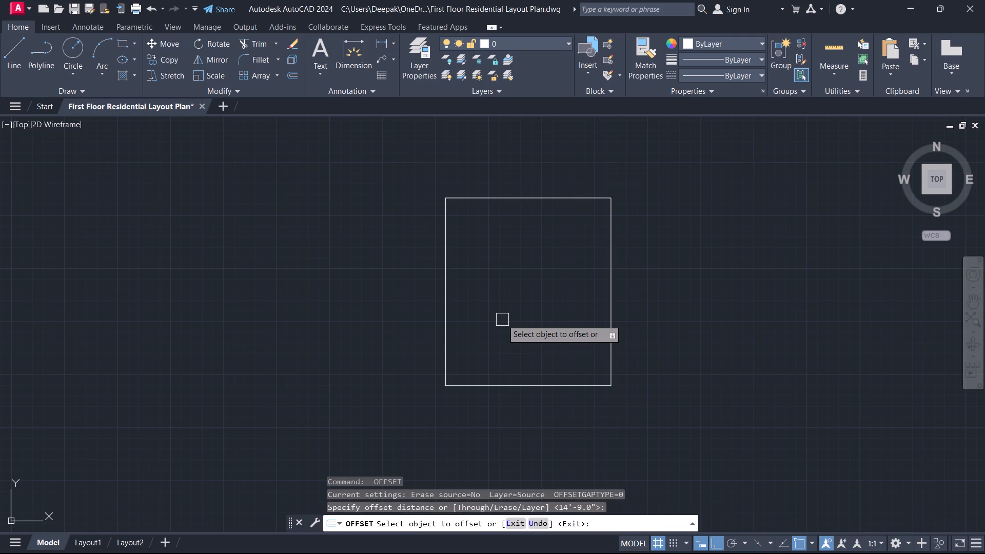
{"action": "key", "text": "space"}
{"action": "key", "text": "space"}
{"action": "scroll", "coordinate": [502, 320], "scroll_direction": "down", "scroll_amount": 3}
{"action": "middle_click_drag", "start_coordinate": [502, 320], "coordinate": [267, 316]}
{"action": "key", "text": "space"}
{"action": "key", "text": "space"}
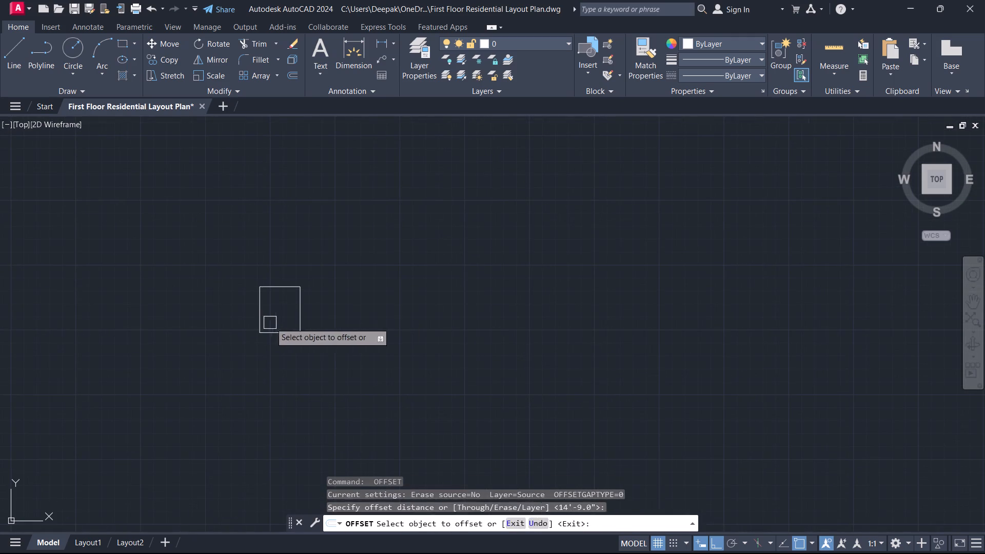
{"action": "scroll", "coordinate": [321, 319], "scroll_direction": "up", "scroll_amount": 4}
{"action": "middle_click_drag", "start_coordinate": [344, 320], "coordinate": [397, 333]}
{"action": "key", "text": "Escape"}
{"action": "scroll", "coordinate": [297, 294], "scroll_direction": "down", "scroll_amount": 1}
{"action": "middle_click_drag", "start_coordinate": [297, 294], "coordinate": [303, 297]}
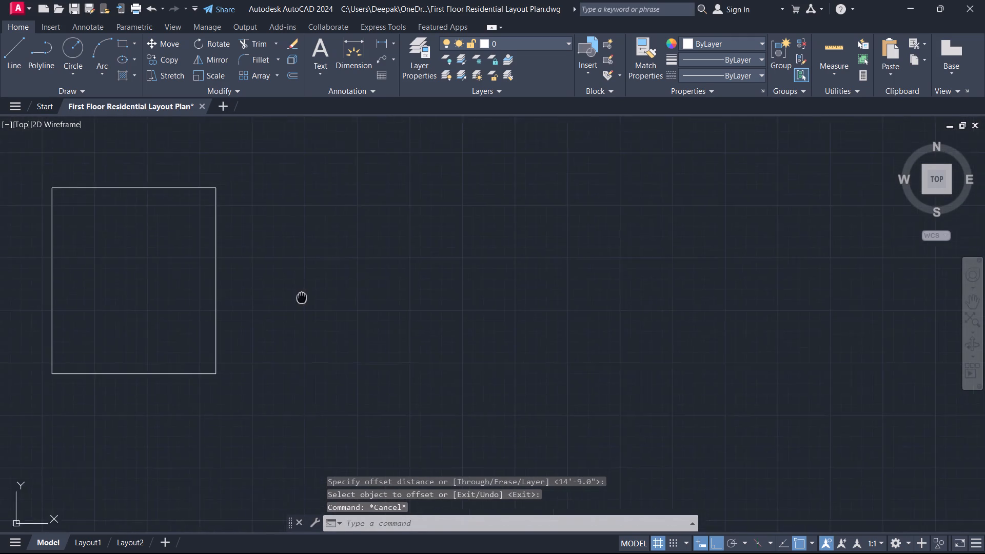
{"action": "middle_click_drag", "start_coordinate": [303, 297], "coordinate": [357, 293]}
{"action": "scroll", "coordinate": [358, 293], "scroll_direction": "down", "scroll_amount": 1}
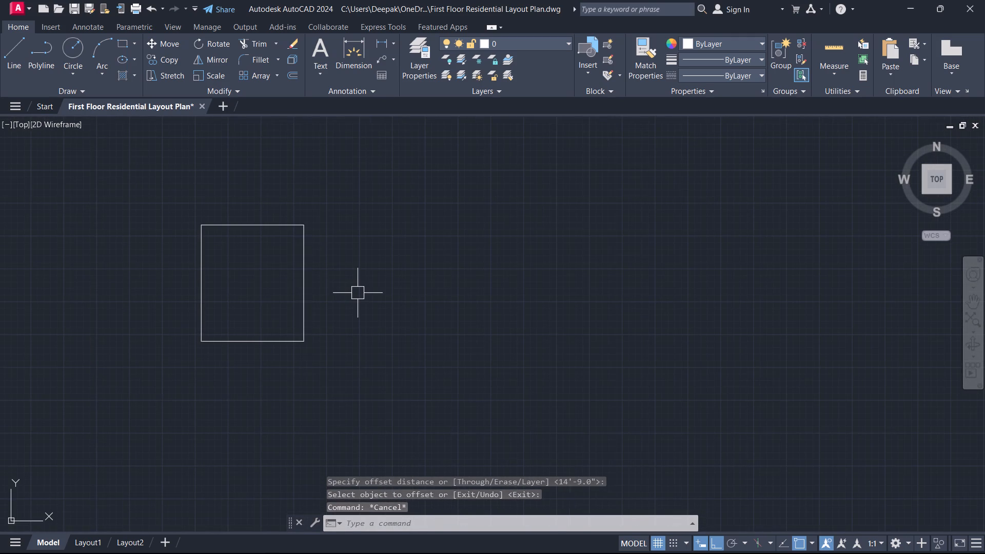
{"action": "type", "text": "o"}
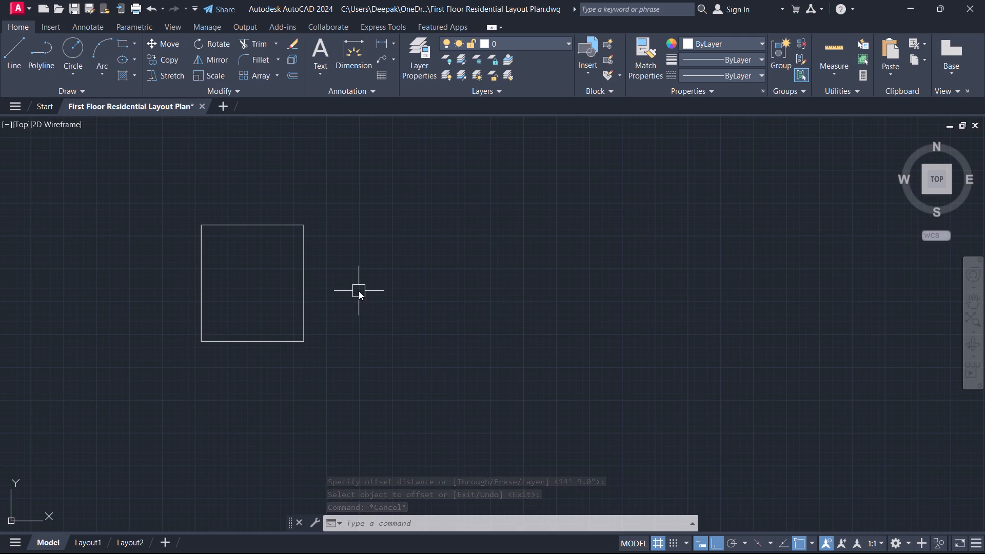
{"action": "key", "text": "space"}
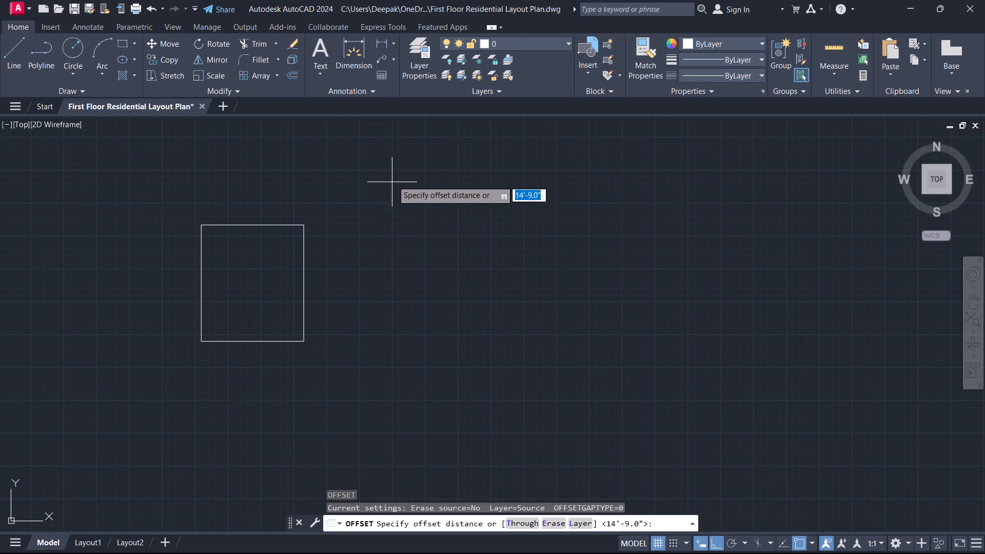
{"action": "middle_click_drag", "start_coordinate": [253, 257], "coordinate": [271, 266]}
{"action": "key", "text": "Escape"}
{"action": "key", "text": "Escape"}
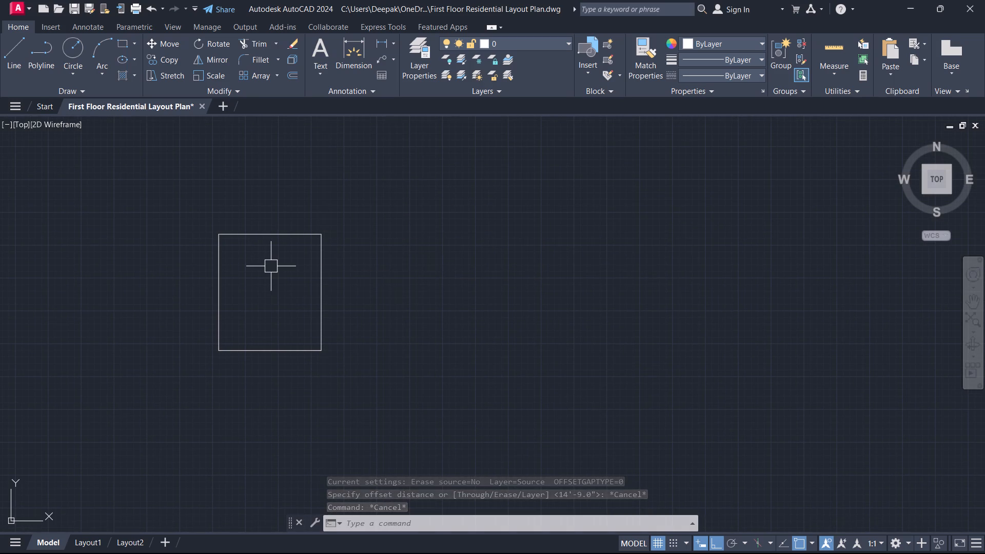
Offset the room's top line outward by 4" for the wall thickness.
{"action": "type", "text": "o"}
{"action": "key", "text": "space"}
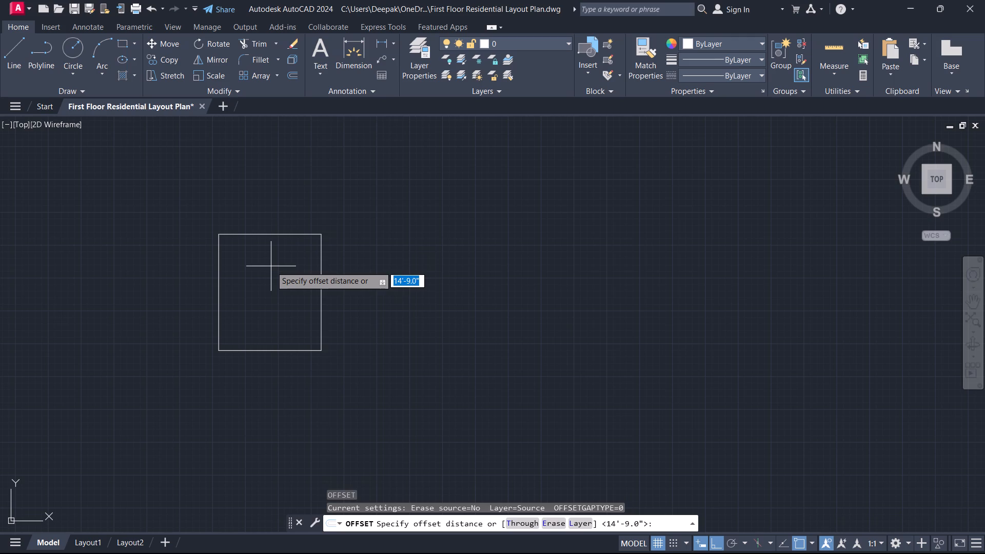
{"action": "key", "text": "4"}
{"action": "key", "text": "Return"}
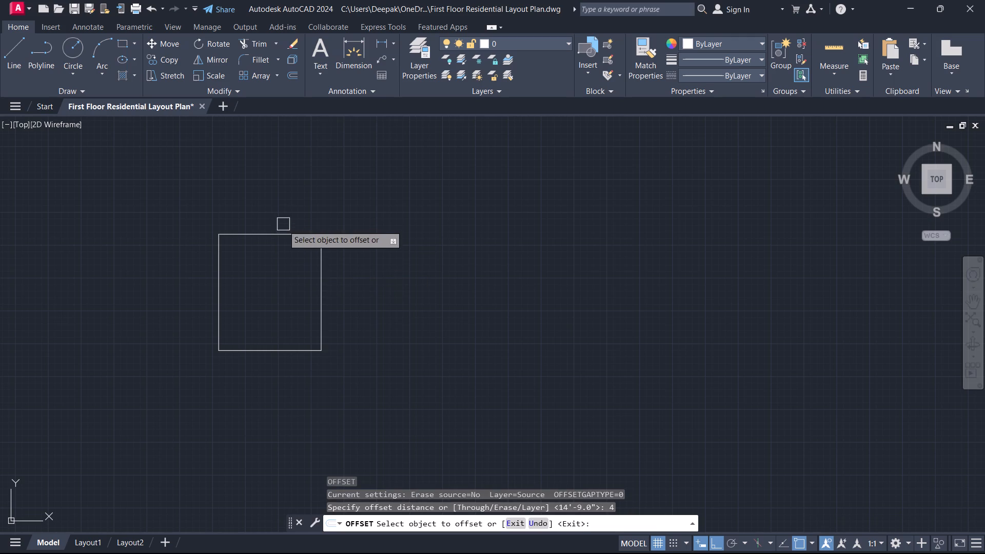
{"action": "left_click", "coordinate": [284, 232]}
{"action": "left_click", "coordinate": [269, 177]}
{"action": "key", "text": "Escape"}
Offset the room's bottom and left lines outward by 9" for the wall thickness.
{"action": "type", "text": "o"}
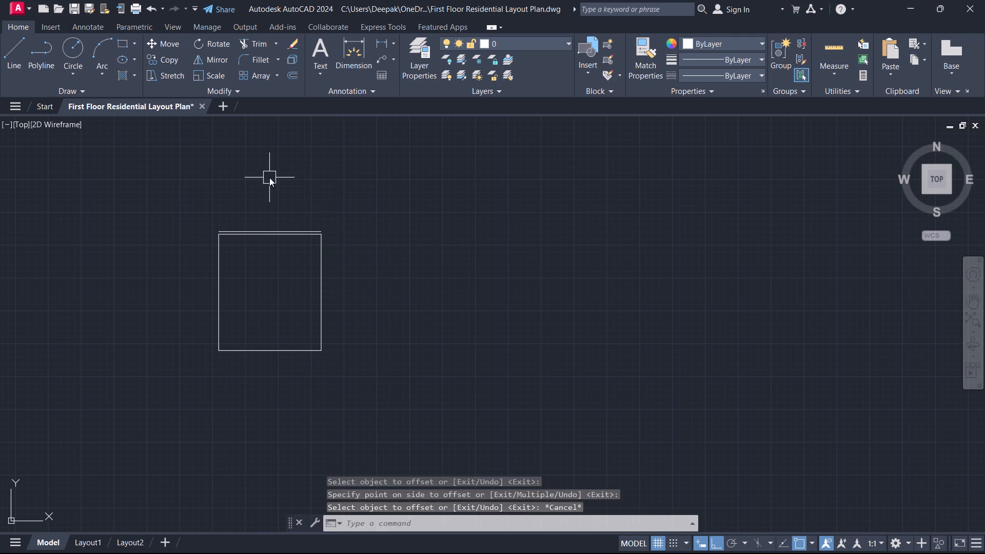
{"action": "key", "text": "space"}
{"action": "key", "text": "9"}
{"action": "key", "text": "Return"}
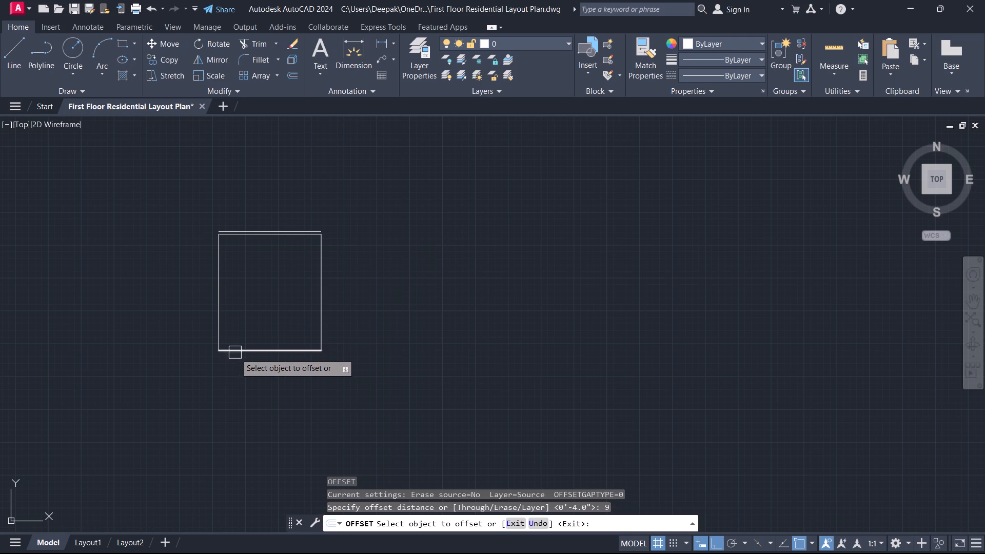
{"action": "left_click", "coordinate": [238, 355]}
{"action": "left_click", "coordinate": [237, 371]}
{"action": "left_click", "coordinate": [223, 319]}
{"action": "left_click", "coordinate": [193, 301]}
{"action": "key", "text": "Escape"}
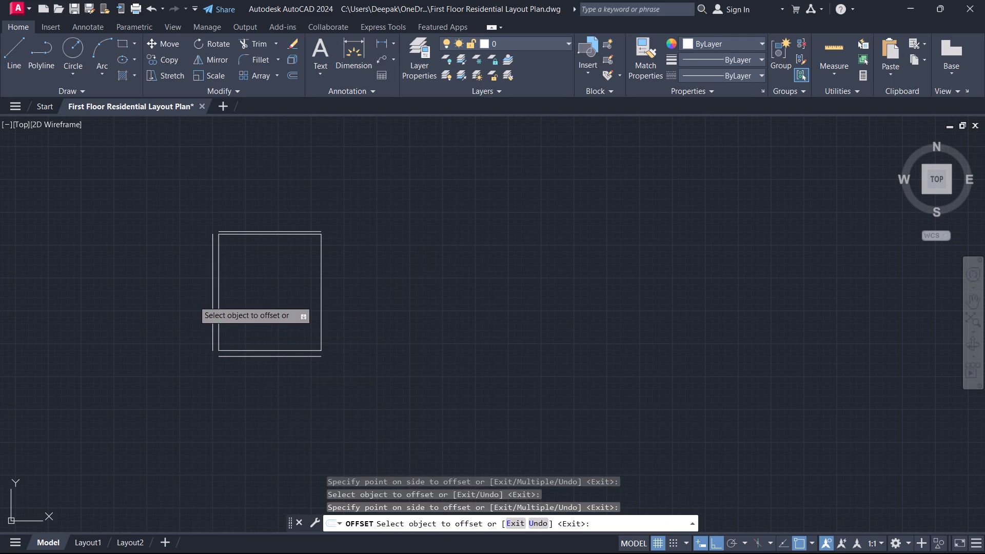
Fillet the outer left and outer bottom wall lines so they meet in a sharp corner.
{"action": "type", "text": "f"}
{"action": "key", "text": "space"}
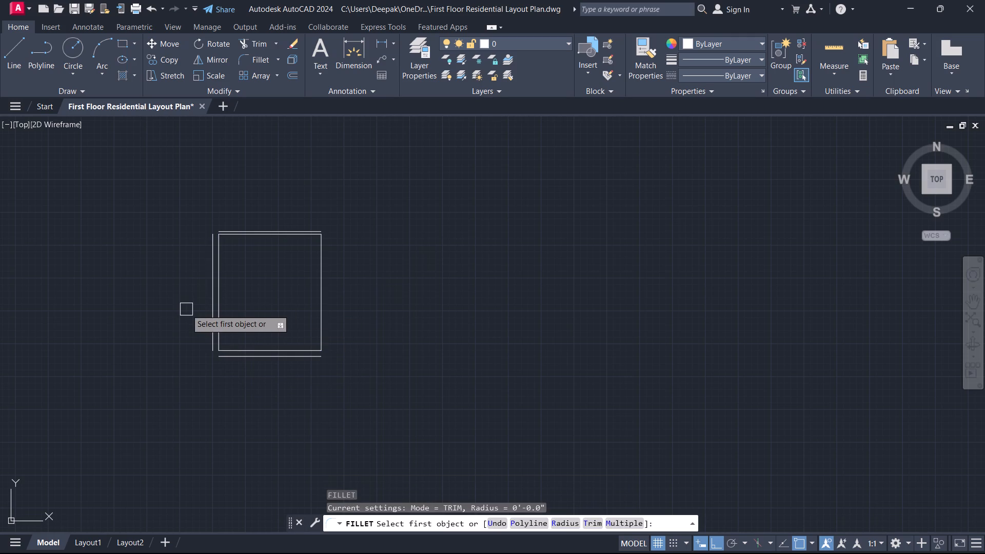
{"action": "left_click", "coordinate": [210, 321]}
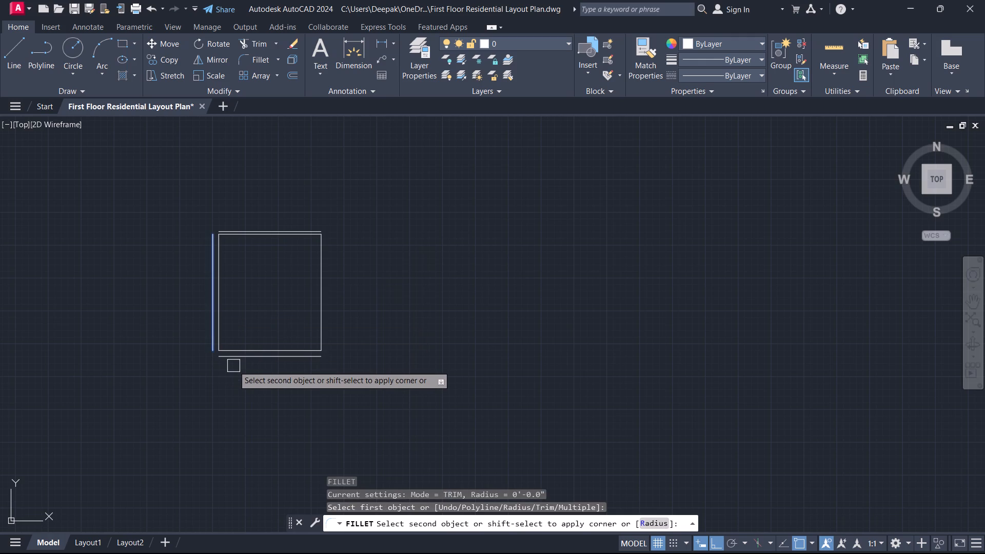
{"action": "left_click", "coordinate": [233, 361]}
{"action": "key", "text": "Escape"}
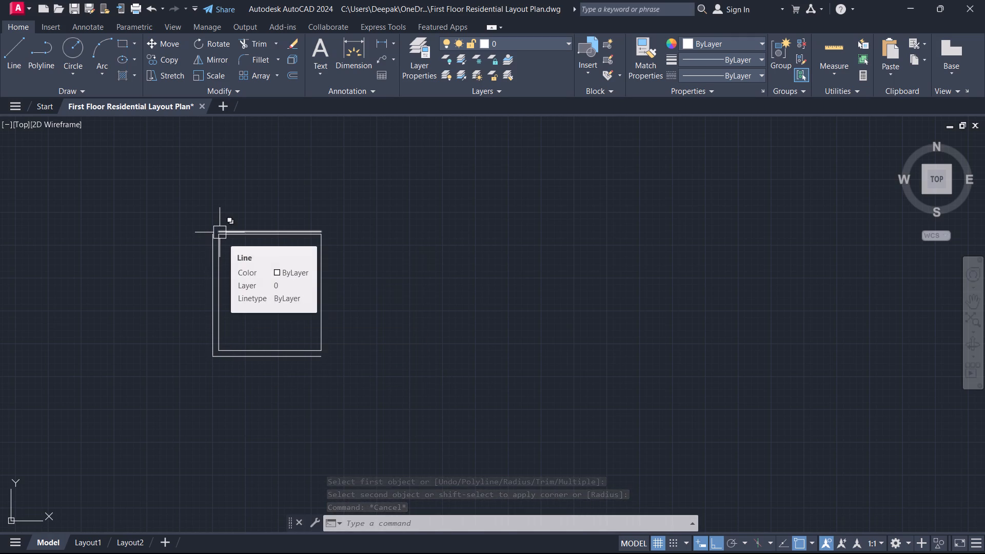
Offset the outer line of the room's top wall 6' upward to form the next room's top side.
{"action": "scroll", "coordinate": [242, 248], "scroll_direction": "down", "scroll_amount": 1}
{"action": "middle_click_drag", "start_coordinate": [241, 248], "coordinate": [185, 220]}
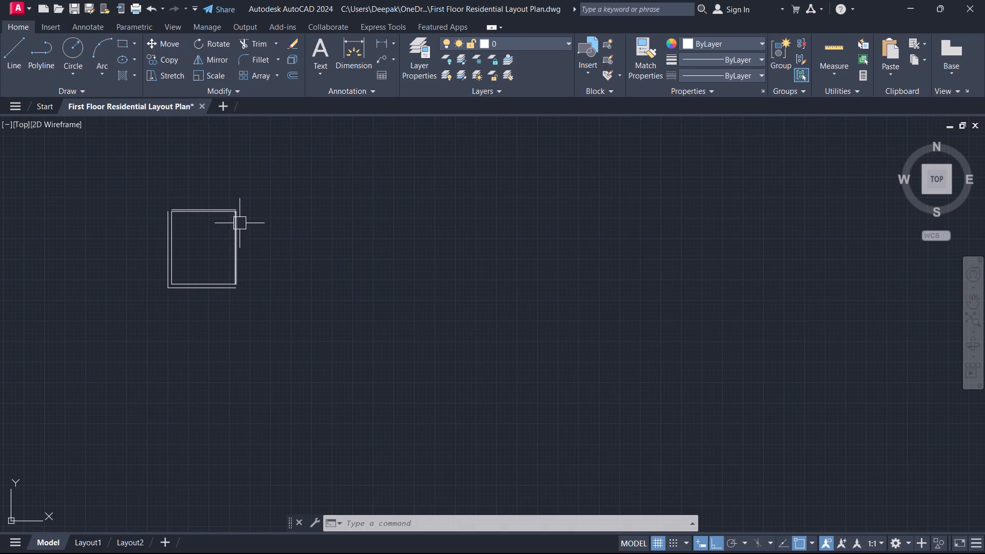
{"action": "middle_click_drag", "start_coordinate": [256, 218], "coordinate": [240, 219]}
{"action": "scroll", "coordinate": [240, 218], "scroll_direction": "up", "scroll_amount": 1}
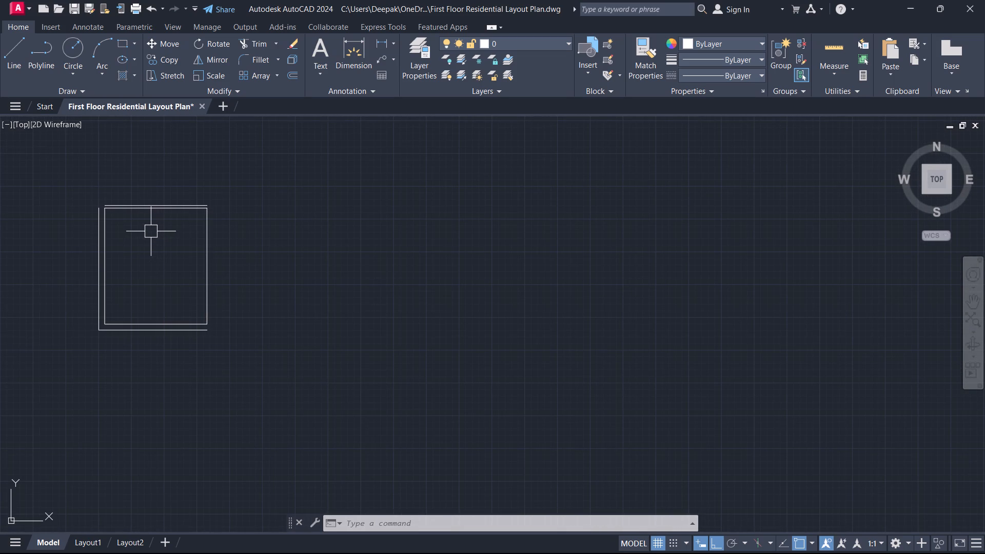
{"action": "key", "text": "o"}
{"action": "key", "text": "space"}
{"action": "type", "text": "6'"}
{"action": "key", "text": "Return"}
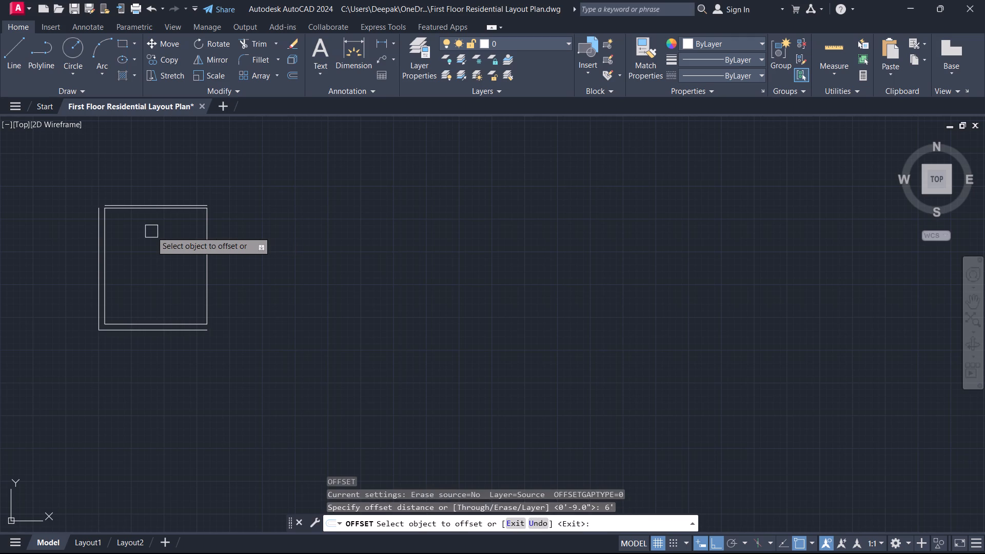
{"action": "scroll", "coordinate": [136, 258], "scroll_direction": "up", "scroll_amount": 2}
{"action": "middle_click_drag", "start_coordinate": [161, 168], "coordinate": [140, 245]}
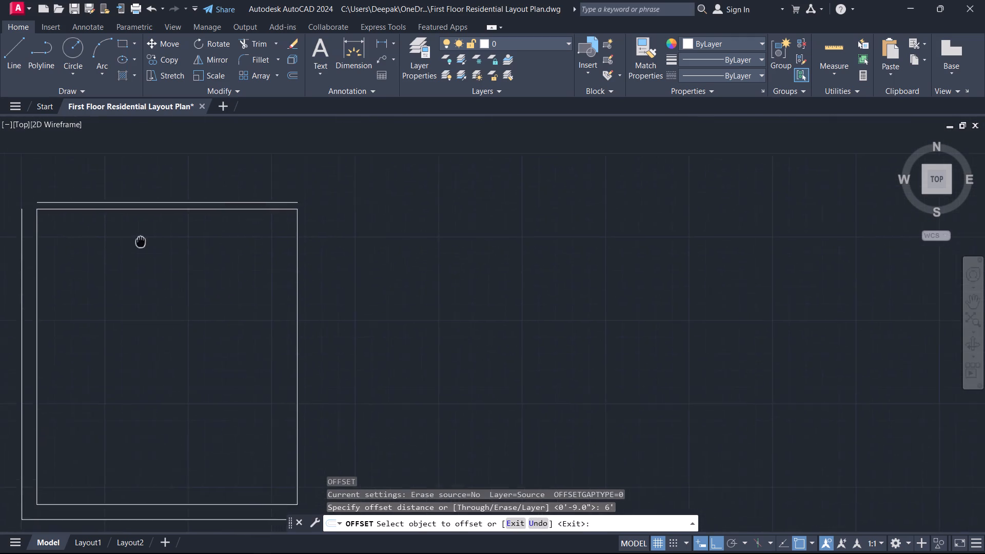
{"action": "middle_click_drag", "start_coordinate": [140, 245], "coordinate": [207, 363]}
{"action": "scroll", "coordinate": [211, 303], "scroll_direction": "up", "scroll_amount": 1}
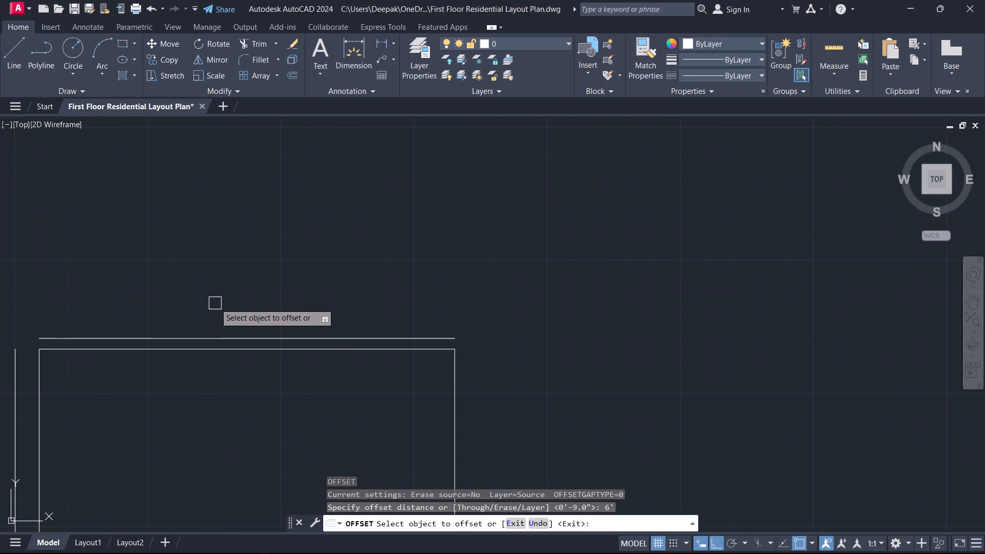
{"action": "left_click", "coordinate": [225, 334]}
{"action": "left_click", "coordinate": [219, 284]}
{"action": "key", "text": "Escape"}
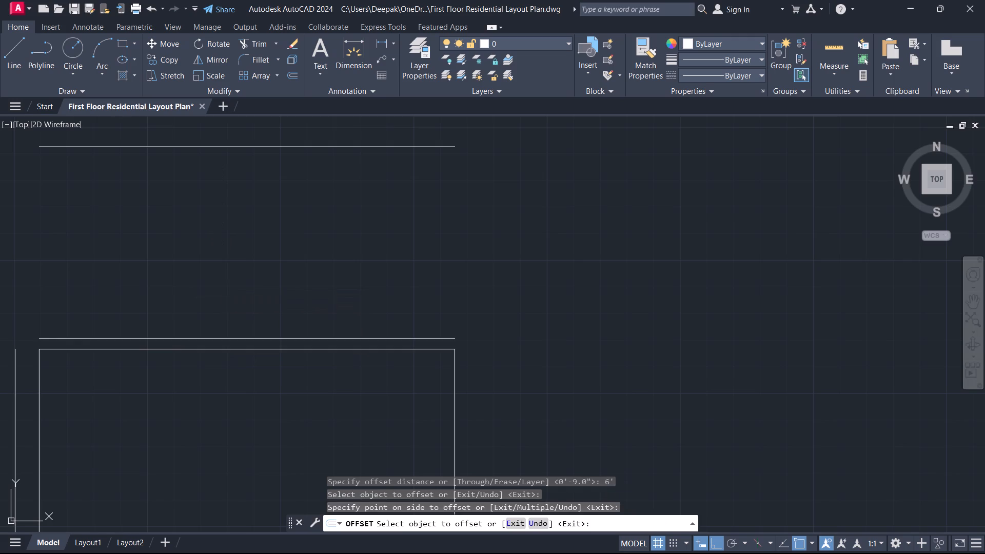
Draw a vertical line joining the left ends of the upper room's bottom and top lines.
{"action": "scroll", "coordinate": [219, 284], "scroll_direction": "down", "scroll_amount": 2}
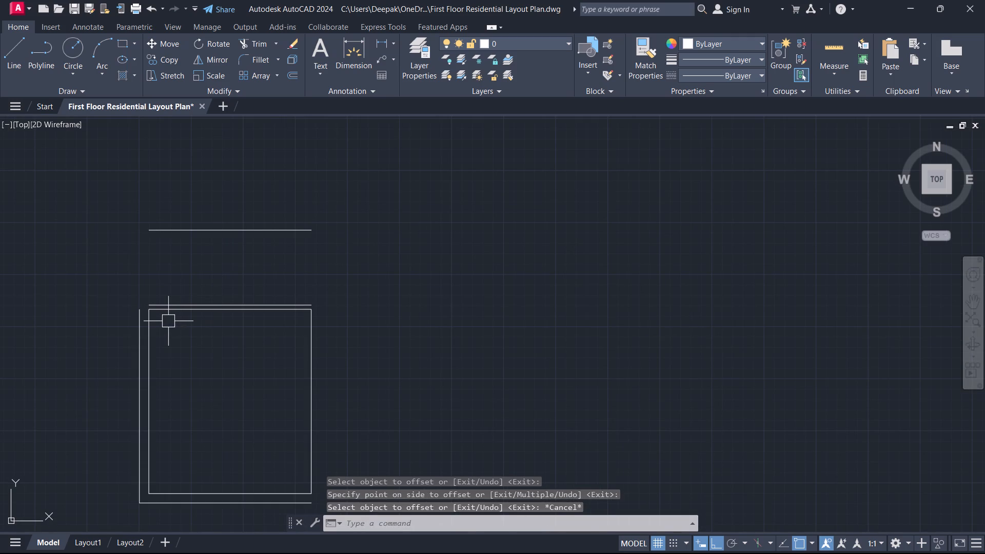
{"action": "key", "text": "l"}
{"action": "key", "text": "space"}
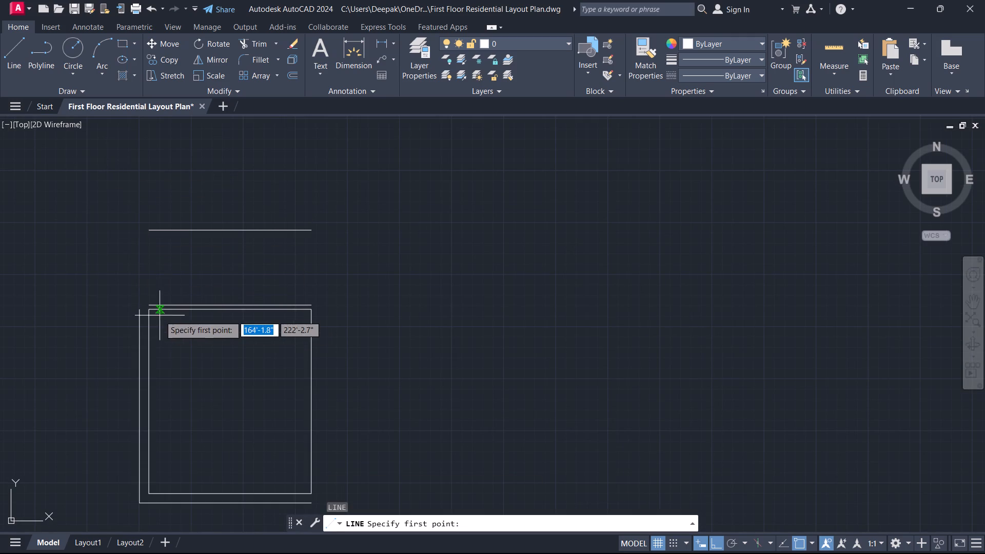
{"action": "left_click", "coordinate": [152, 303]}
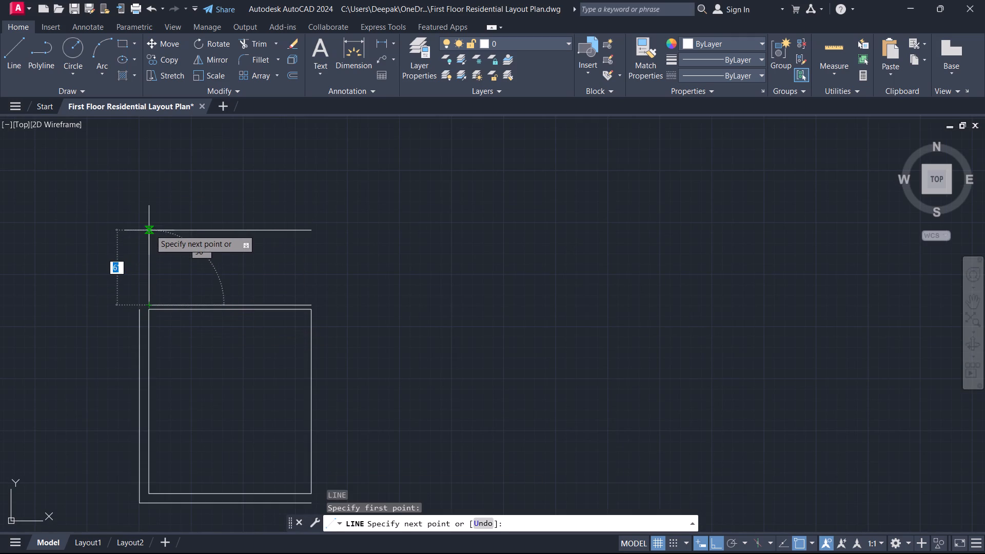
{"action": "left_click", "coordinate": [150, 229]}
{"action": "key", "text": "Escape"}
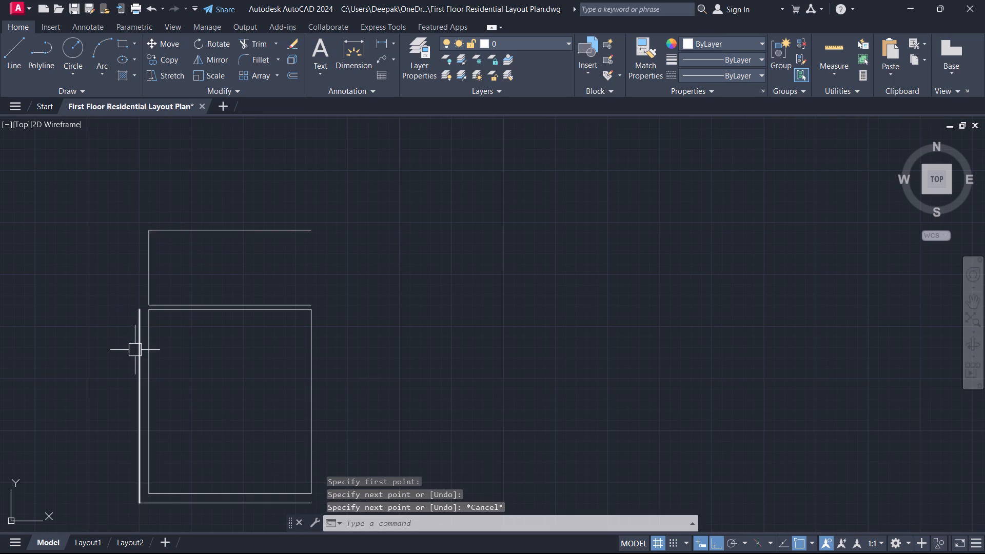
{"action": "left_click", "coordinate": [135, 350]}
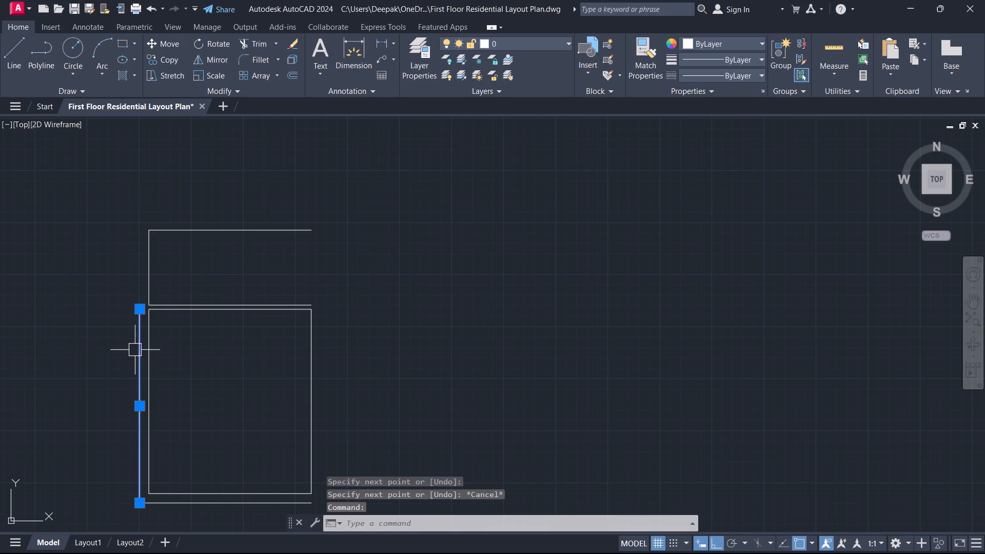
{"action": "key", "text": "Escape"}
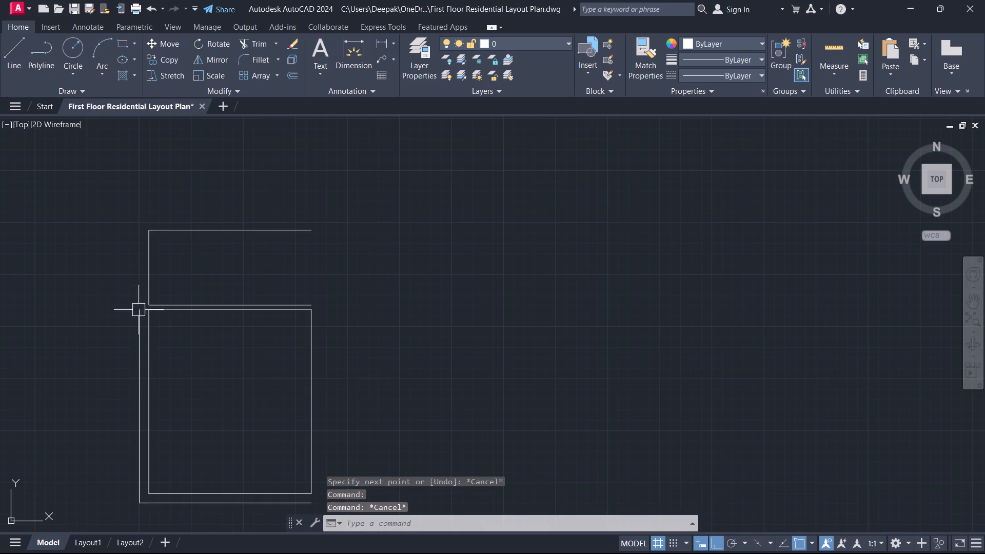
Offset the upper room's top line outward by 9" for the wall thickness.
{"action": "type", "text": "o"}
{"action": "key", "text": "space"}
{"action": "key", "text": "9"}
{"action": "key", "text": "Return"}
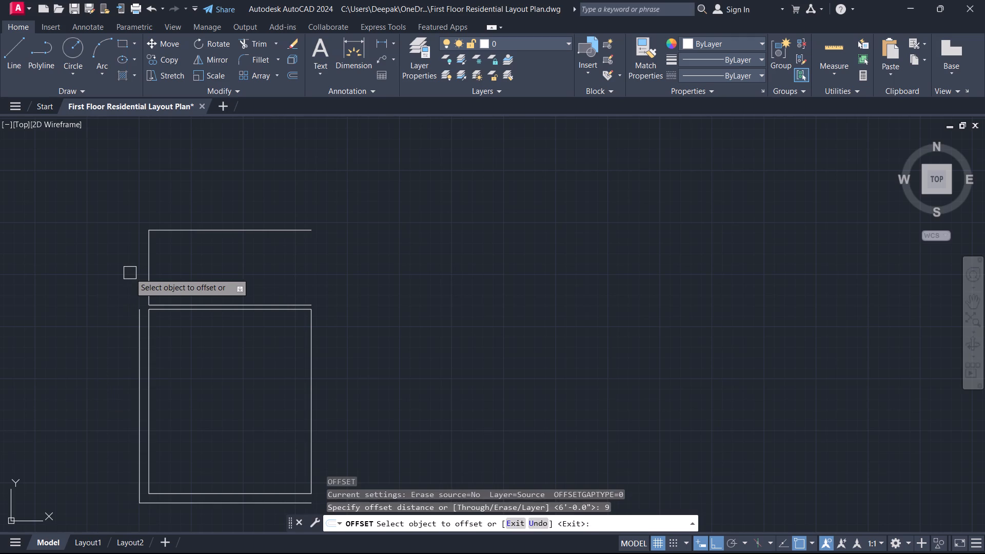
{"action": "left_click", "coordinate": [163, 229]}
{"action": "left_click", "coordinate": [172, 183]}
{"action": "key", "text": "Escape"}
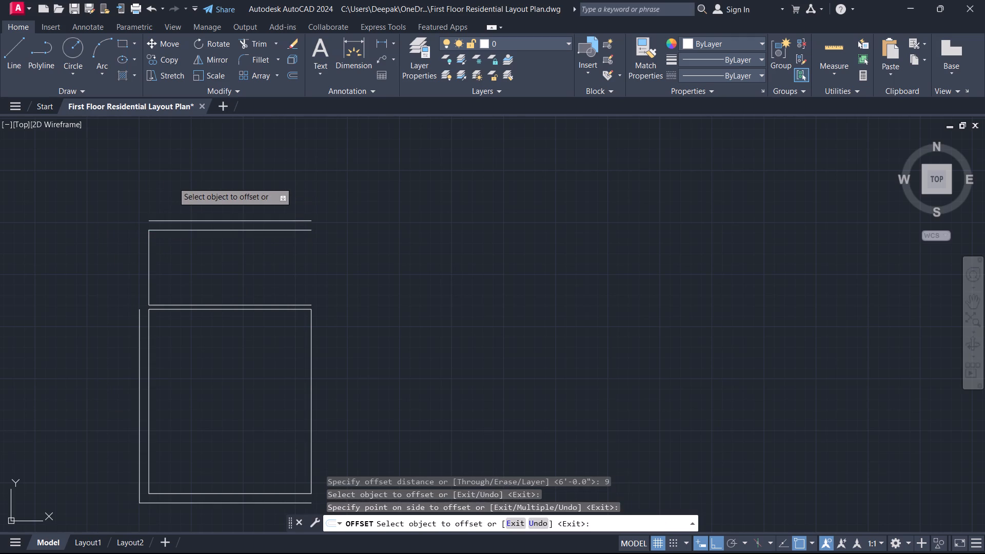
Fillet the outer left wall line with the new outer top line to close the upper-left wall corner.
{"action": "type", "text": "f"}
{"action": "key", "text": "space"}
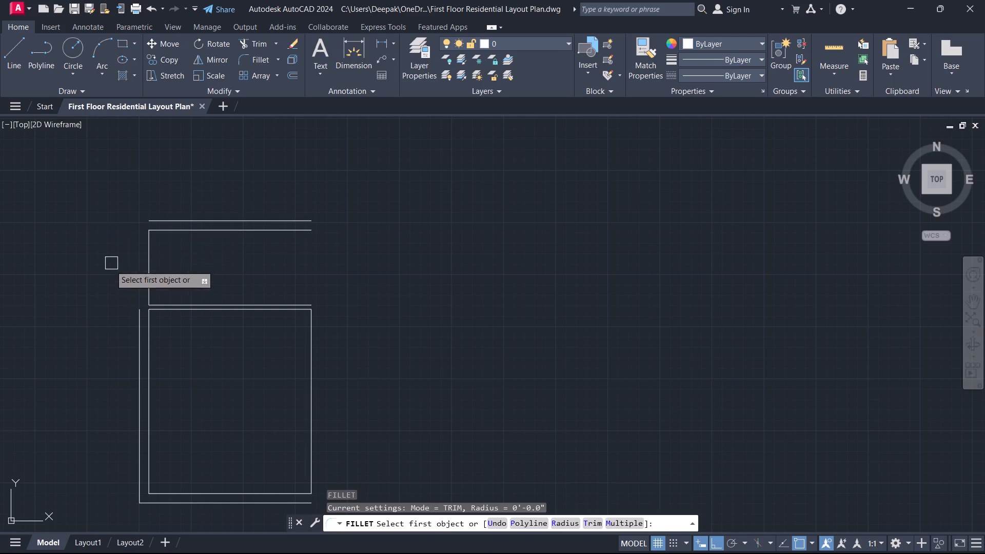
{"action": "scroll", "coordinate": [112, 298], "scroll_direction": "up", "scroll_amount": 2}
{"action": "left_click", "coordinate": [174, 338]}
{"action": "scroll", "coordinate": [133, 268], "scroll_direction": "down", "scroll_amount": 3}
{"action": "middle_click_drag", "start_coordinate": [133, 268], "coordinate": [115, 309]}
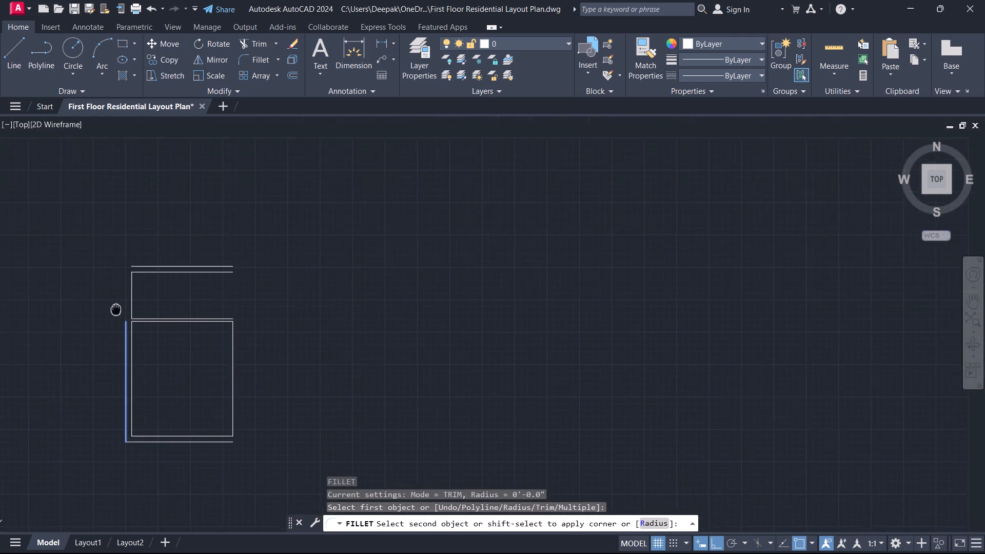
{"action": "middle_click_drag", "start_coordinate": [115, 309], "coordinate": [120, 315]}
{"action": "scroll", "coordinate": [164, 265], "scroll_direction": "up", "scroll_amount": 1}
{"action": "left_click", "coordinate": [145, 274]}
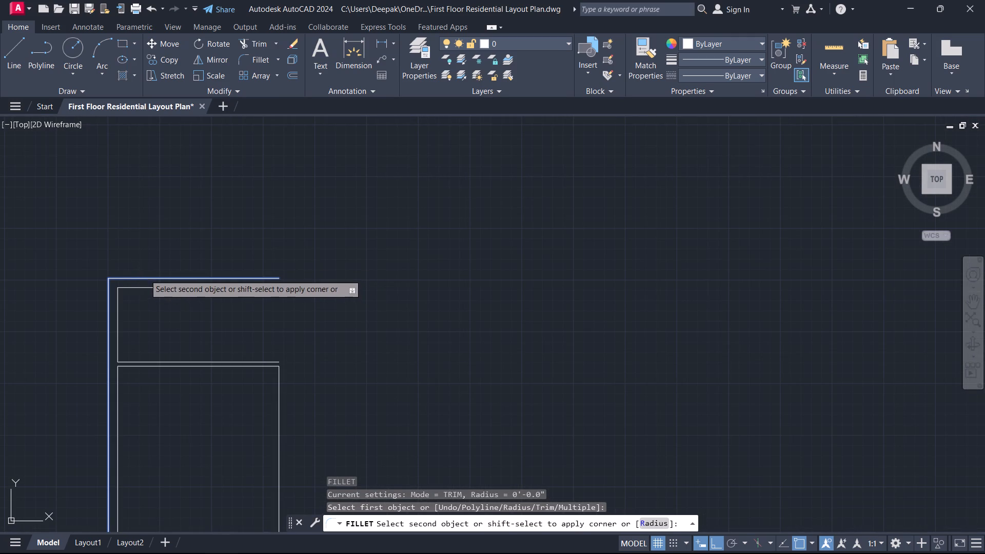
{"action": "key", "text": "Escape"}
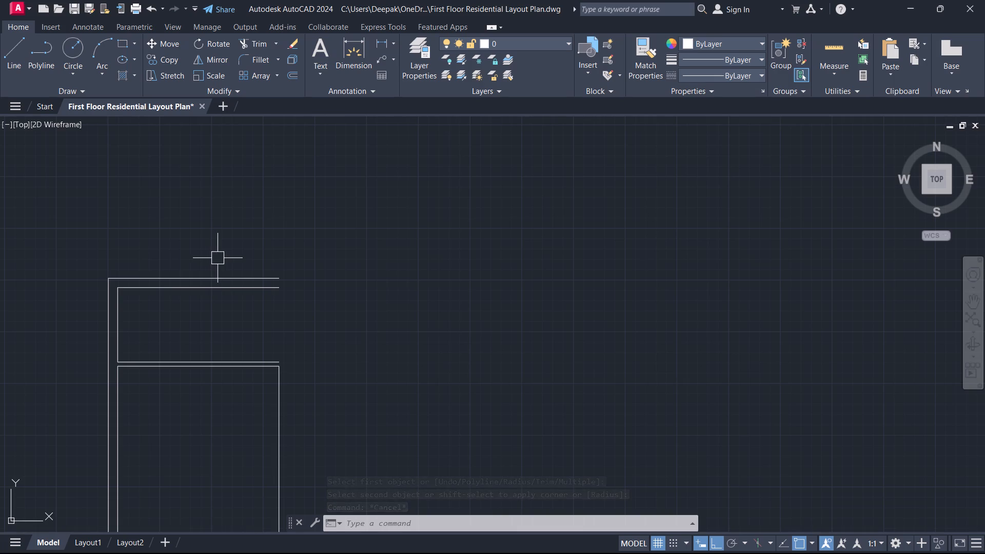
Offset the upper room's inner left line 9' to the right to form its opposite side.
{"action": "middle_click_drag", "start_coordinate": [192, 273], "coordinate": [171, 183]}
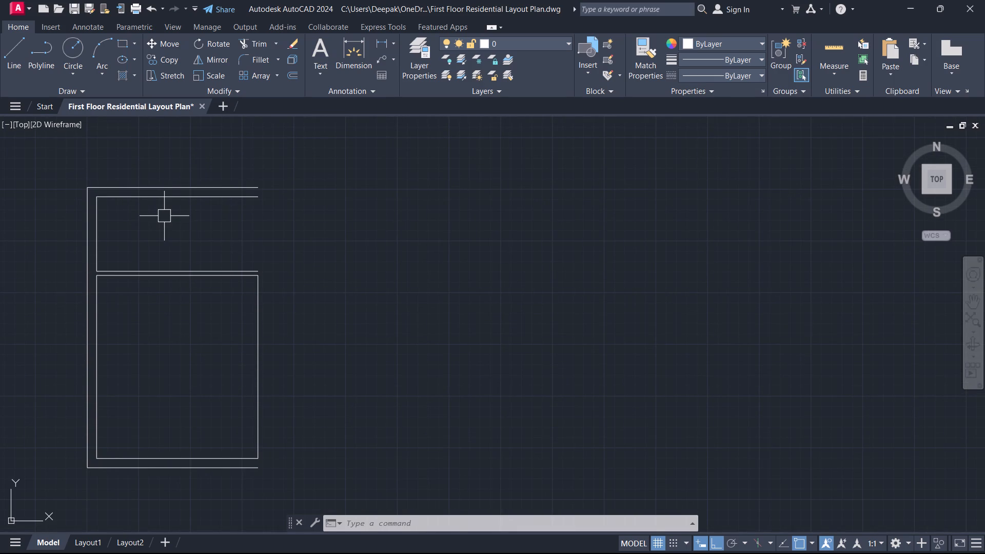
{"action": "type", "text": "o"}
{"action": "key", "text": "space"}
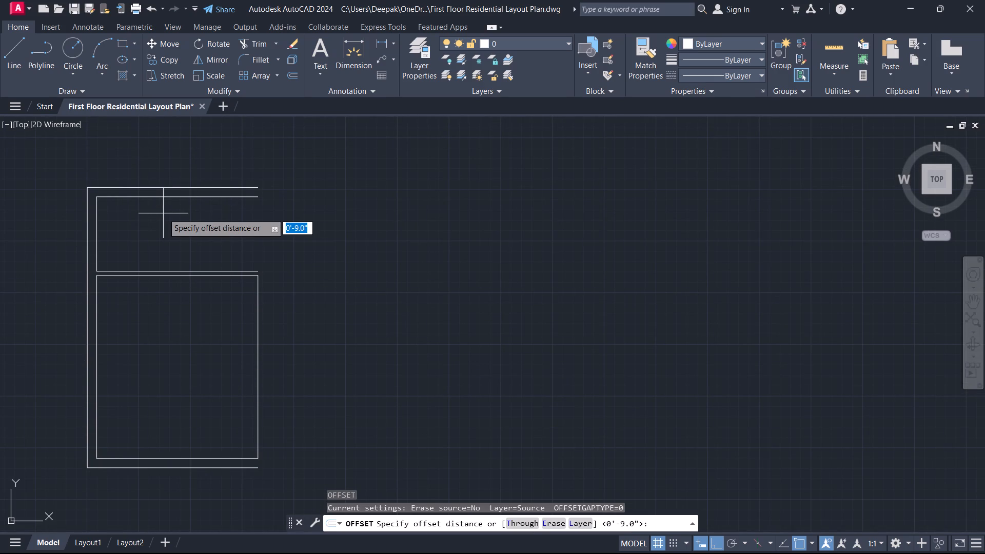
{"action": "type", "text": "9'"}
{"action": "key", "text": "Return"}
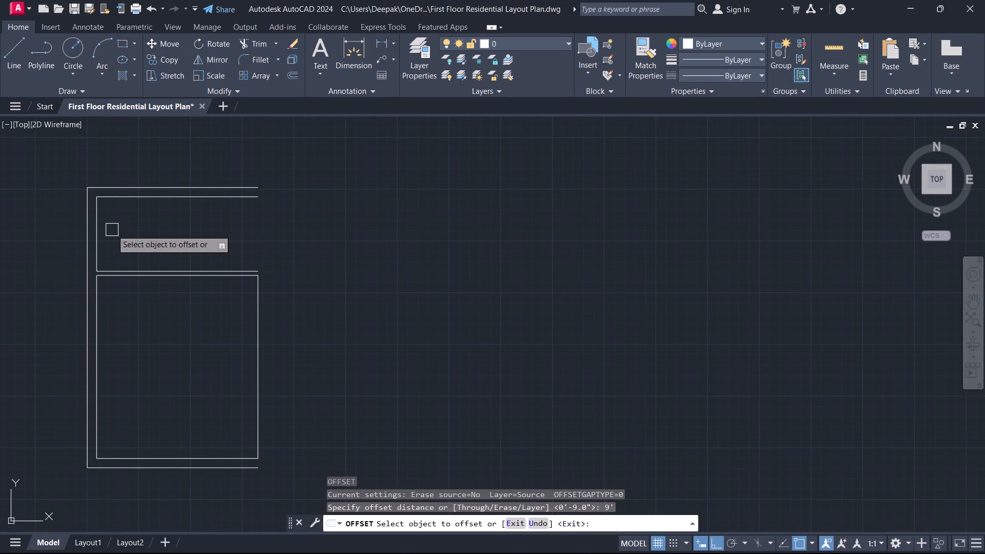
{"action": "scroll", "coordinate": [102, 245], "scroll_direction": "up", "scroll_amount": 1}
{"action": "left_click", "coordinate": [92, 245]}
{"action": "left_click", "coordinate": [119, 245]}
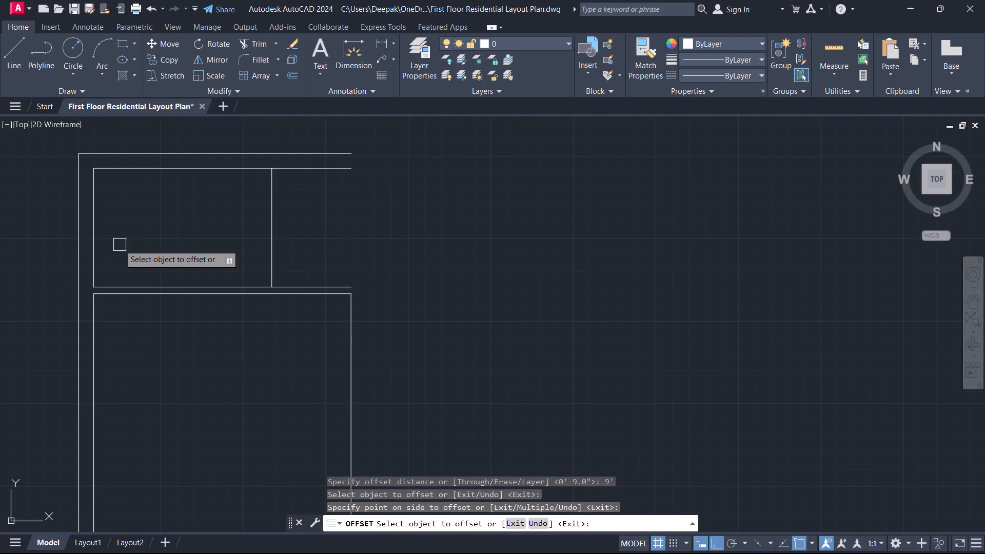
{"action": "key", "text": "Escape"}
Offset the upper room's right line 4" to the right for the partition wall thickness.
{"action": "type", "text": "o"}
{"action": "key", "text": "space"}
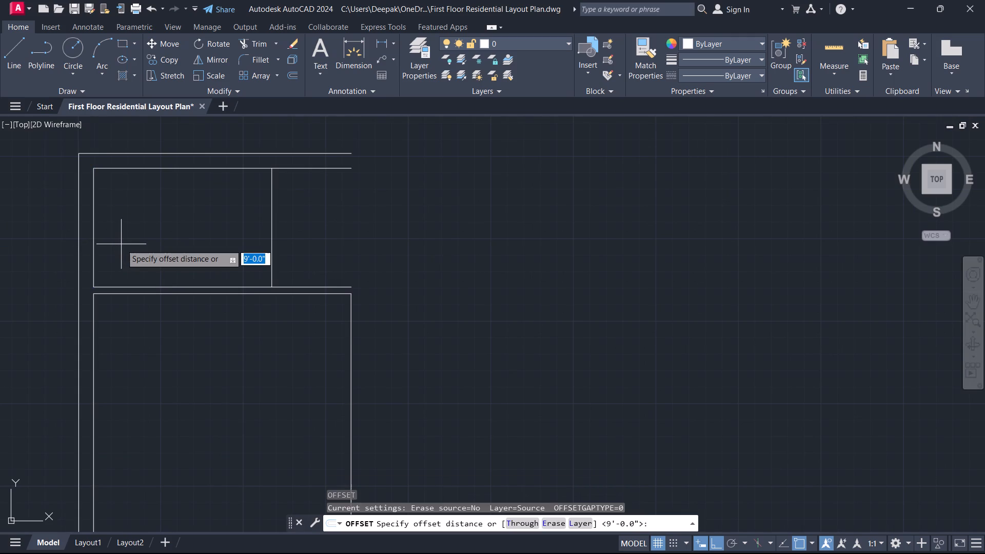
{"action": "key", "text": "4"}
{"action": "key", "text": "Return"}
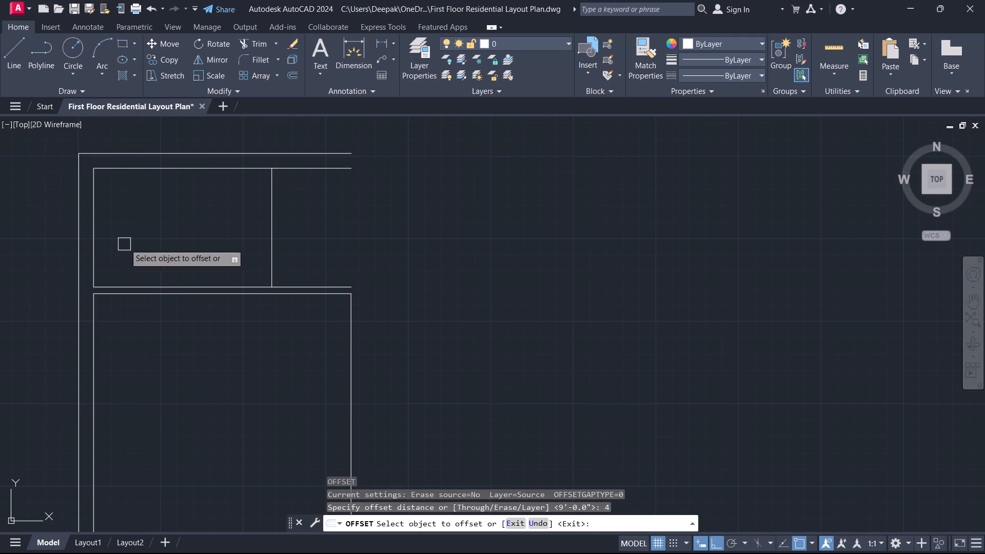
{"action": "left_click", "coordinate": [274, 219]}
{"action": "left_click", "coordinate": [322, 216]}
{"action": "key", "text": "Escape"}
Offset the outermost top line above the 9' by 6' room upward by 15' for the new room's depth.
{"action": "scroll", "coordinate": [288, 194], "scroll_direction": "up", "scroll_amount": 1}
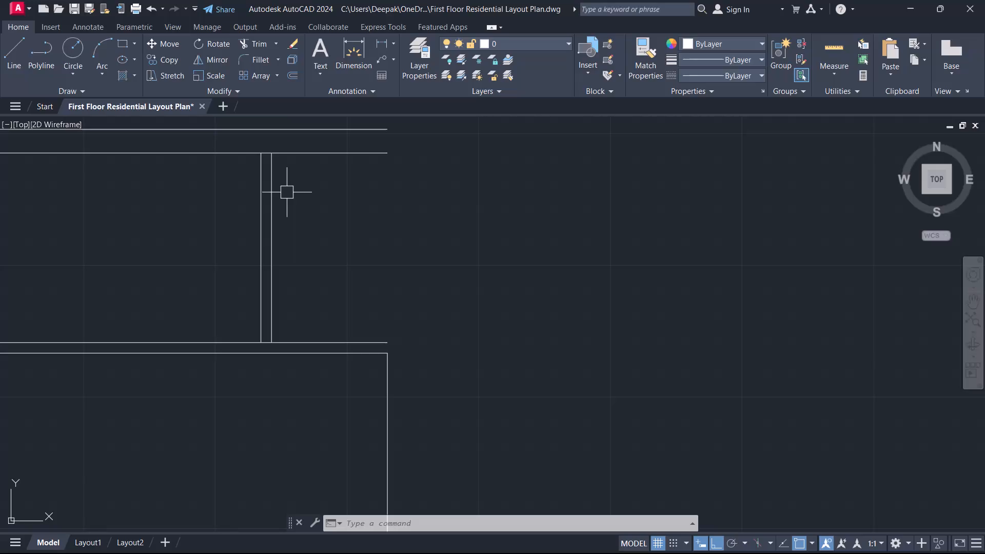
{"action": "type", "text": "o"}
{"action": "key", "text": "space"}
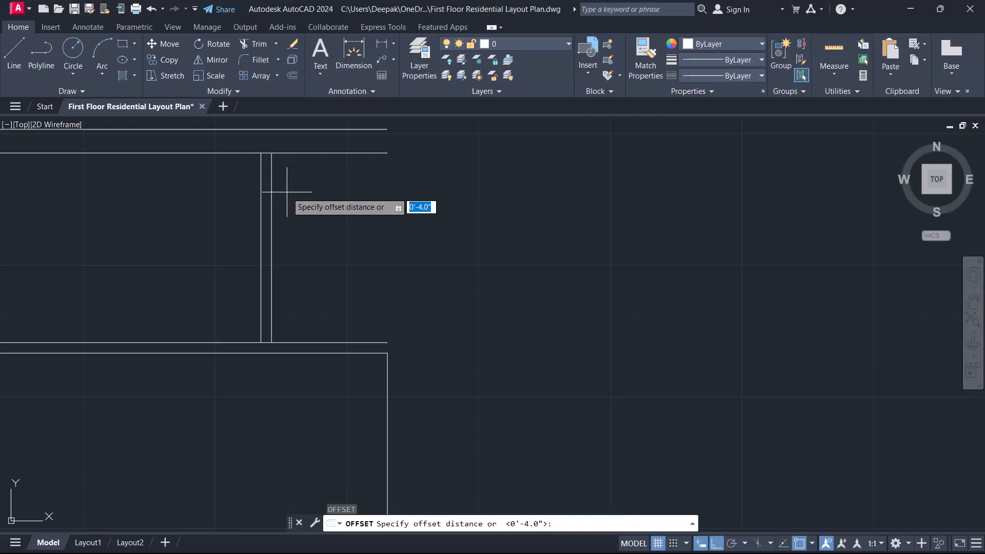
{"action": "type", "text": "15"}
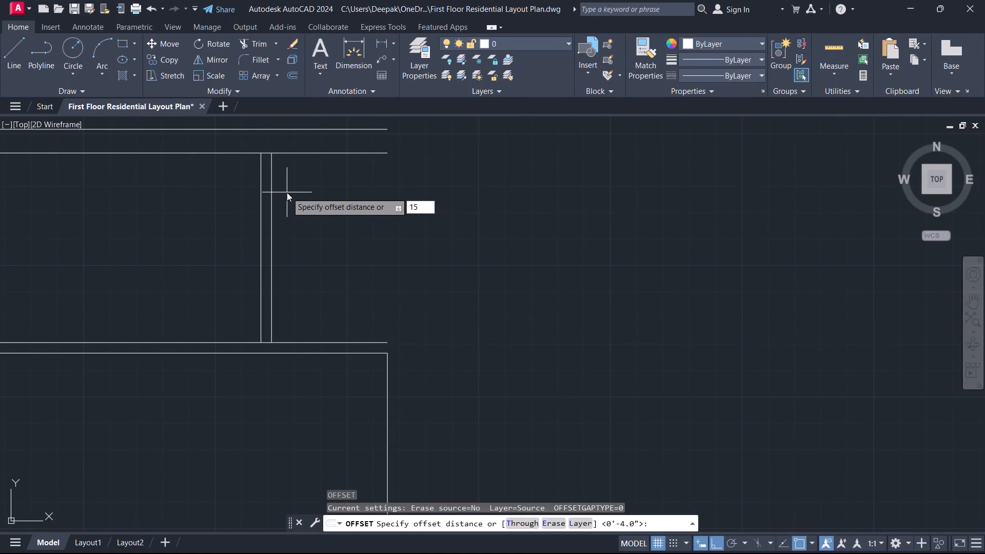
{"action": "key", "text": "apostrophe"}
{"action": "key", "text": "Return"}
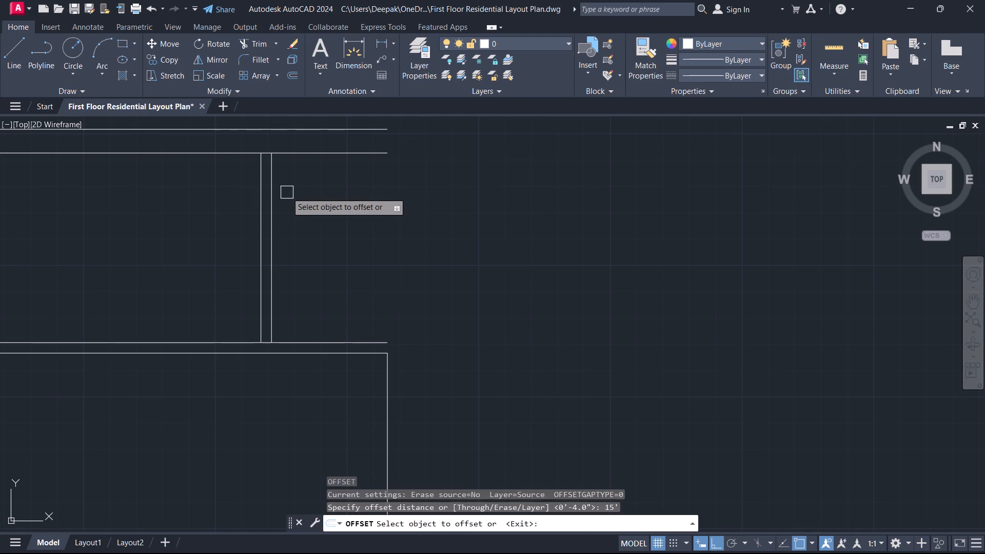
{"action": "scroll", "coordinate": [228, 215], "scroll_direction": "down", "scroll_amount": 2}
{"action": "middle_click_drag", "start_coordinate": [218, 220], "coordinate": [306, 339]}
{"action": "scroll", "coordinate": [279, 306], "scroll_direction": "up", "scroll_amount": 1}
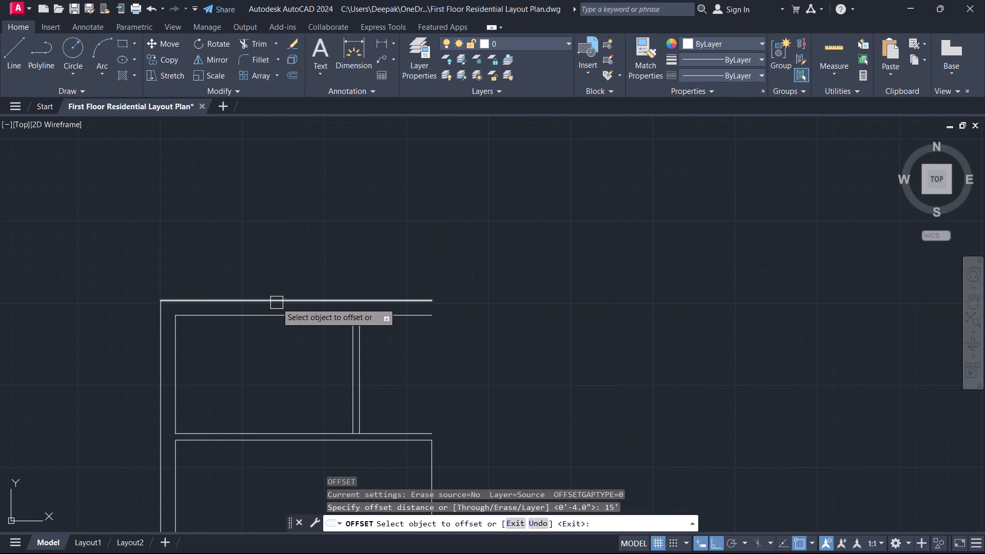
{"action": "left_click", "coordinate": [276, 302]}
{"action": "left_click", "coordinate": [266, 250]}
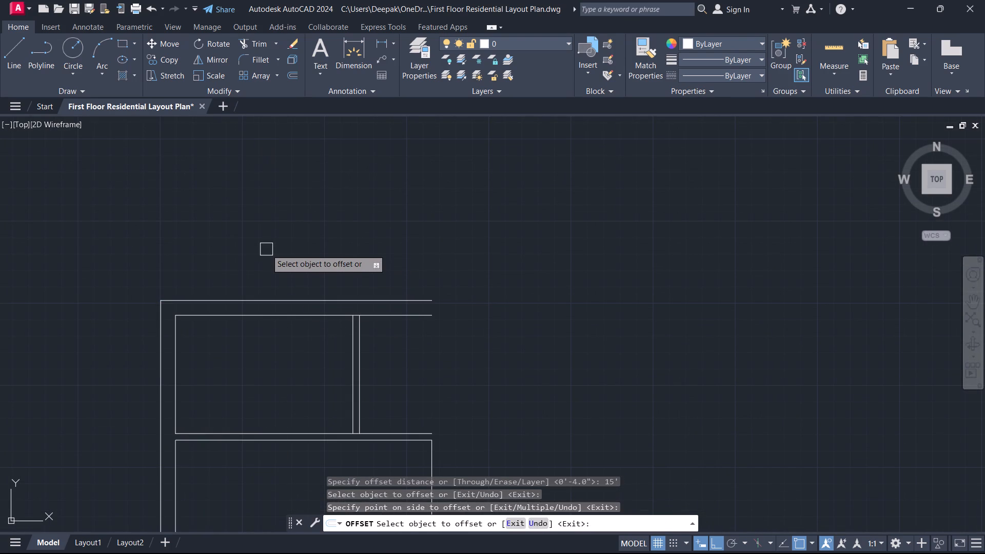
{"action": "key", "text": "Escape"}
Offset the new room's top line outward by 9" for the wall thickness.
{"action": "scroll", "coordinate": [266, 243], "scroll_direction": "down", "scroll_amount": 3}
{"action": "middle_click_drag", "start_coordinate": [266, 243], "coordinate": [309, 302]}
{"action": "scroll", "coordinate": [308, 302], "scroll_direction": "up", "scroll_amount": 2}
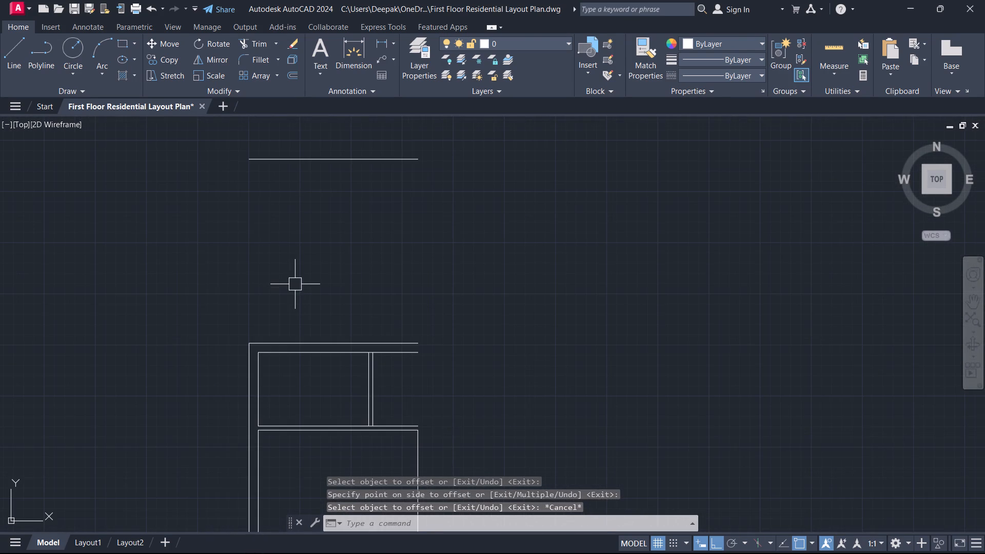
{"action": "type", "text": "o 9"}
{"action": "key", "text": "Return"}
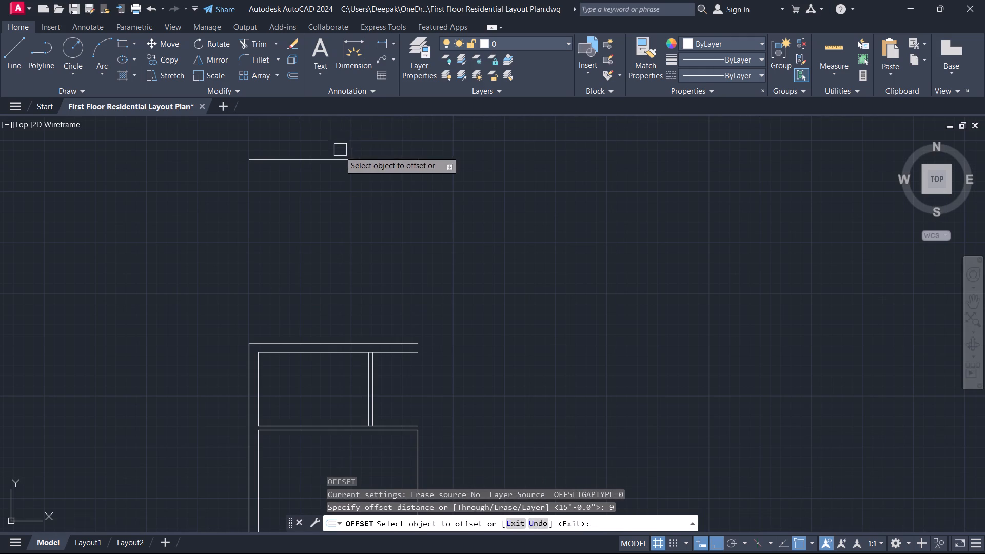
{"action": "left_click", "coordinate": [333, 159]}
{"action": "left_click", "coordinate": [340, 130]}
{"action": "key", "text": "Escape"}
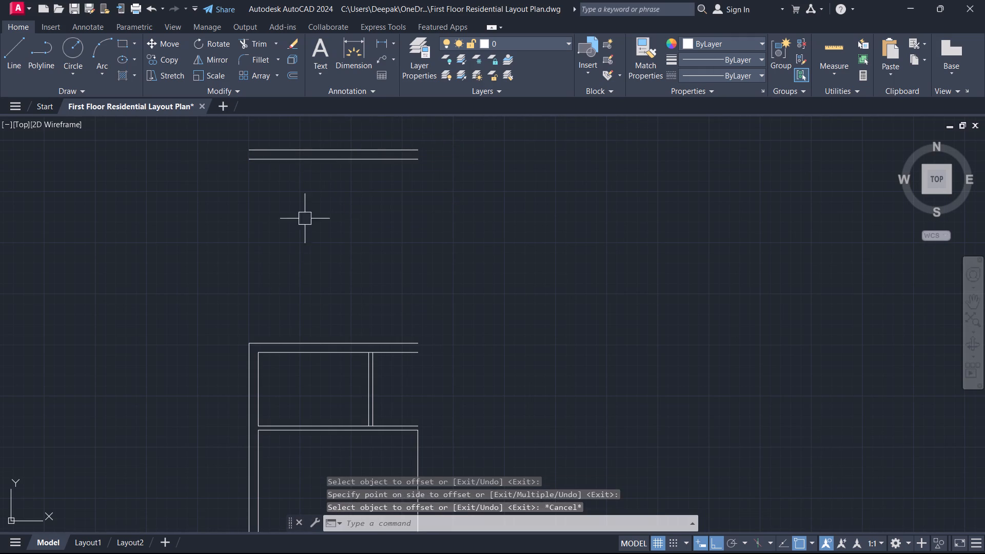
Fillet the outer left wall line with the new outermost top line to close the outer corner.
{"action": "middle_click_drag", "start_coordinate": [256, 303], "coordinate": [310, 256]}
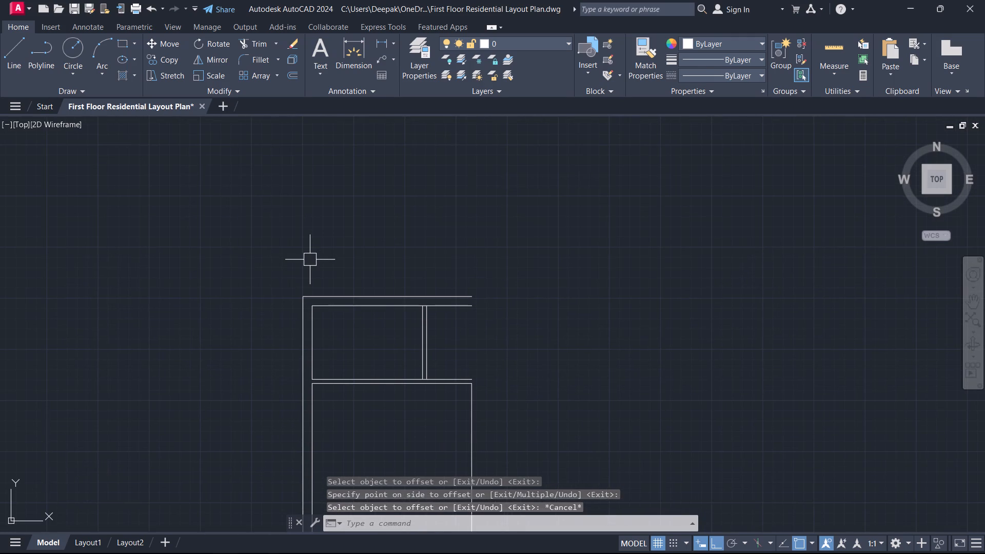
{"action": "type", "text": "f"}
{"action": "key", "text": "space"}
{"action": "scroll", "coordinate": [284, 332], "scroll_direction": "up", "scroll_amount": 1}
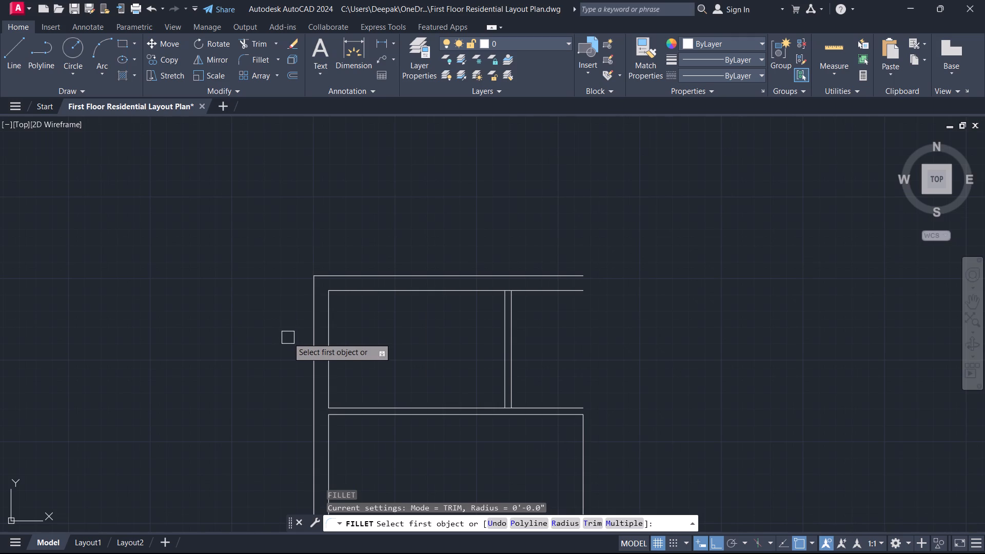
{"action": "left_click", "coordinate": [311, 328]}
{"action": "scroll", "coordinate": [314, 236], "scroll_direction": "down", "scroll_amount": 2}
{"action": "middle_click_drag", "start_coordinate": [314, 236], "coordinate": [314, 360]}
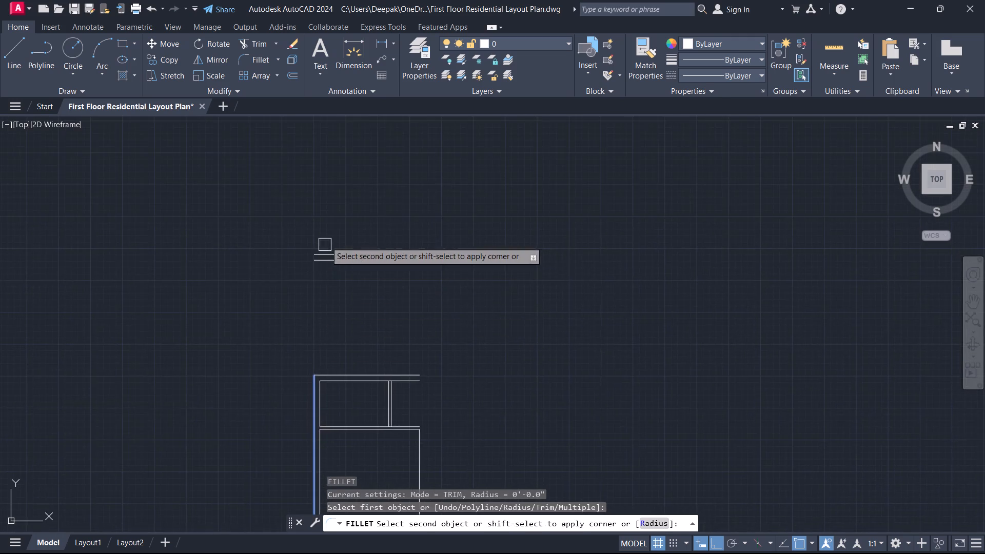
{"action": "scroll", "coordinate": [328, 239], "scroll_direction": "up", "scroll_amount": 1}
{"action": "left_click", "coordinate": [328, 261]}
Fillet the 9' by 6' room's inner left line with the new room's inner top line.
{"action": "middle_click_drag", "start_coordinate": [339, 364], "coordinate": [325, 311]}
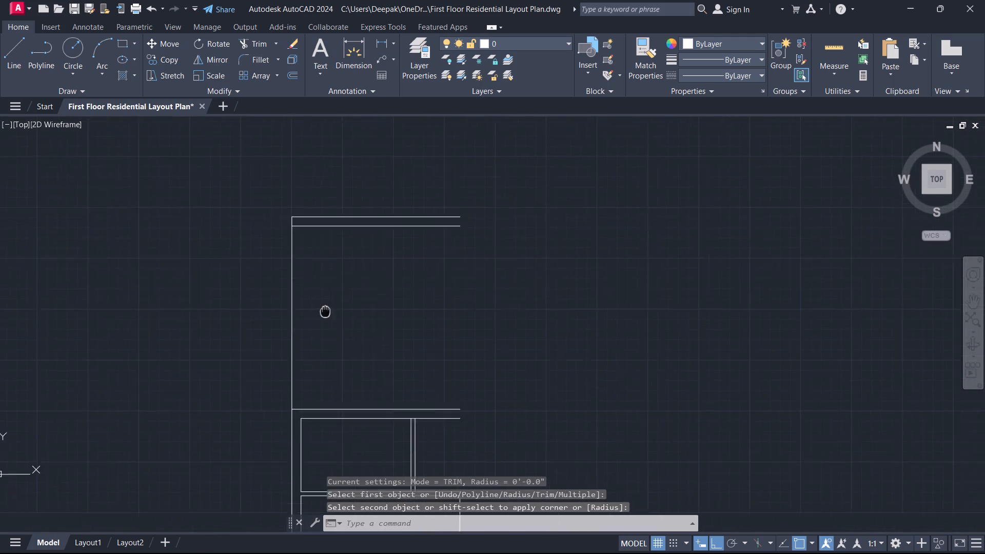
{"action": "middle_click_drag", "start_coordinate": [325, 311], "coordinate": [316, 259]}
{"action": "key", "text": "space"}
{"action": "scroll", "coordinate": [300, 391], "scroll_direction": "up", "scroll_amount": 1}
{"action": "left_click", "coordinate": [286, 376]}
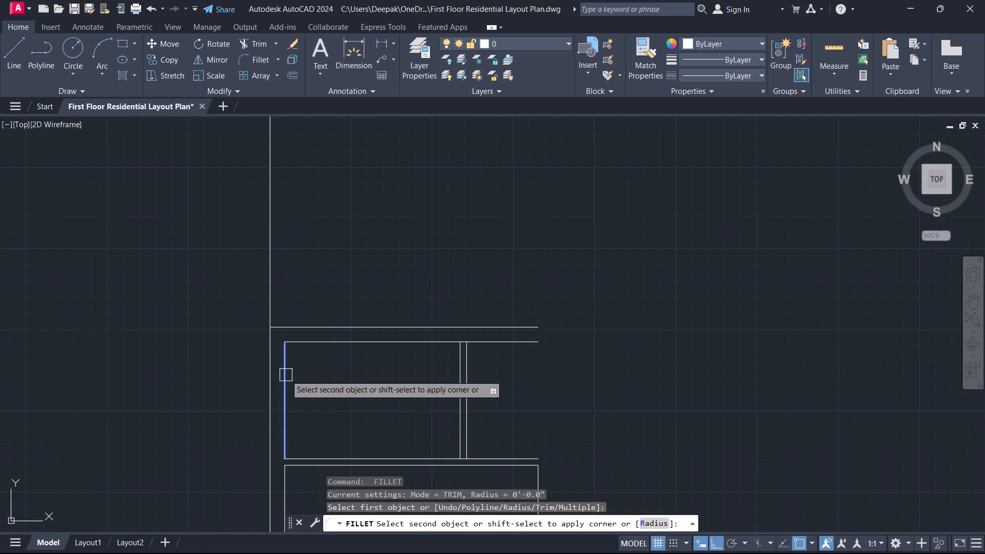
{"action": "scroll", "coordinate": [316, 306], "scroll_direction": "down", "scroll_amount": 2}
{"action": "middle_click_drag", "start_coordinate": [318, 299], "coordinate": [312, 389]}
{"action": "scroll", "coordinate": [306, 289], "scroll_direction": "up", "scroll_amount": 2}
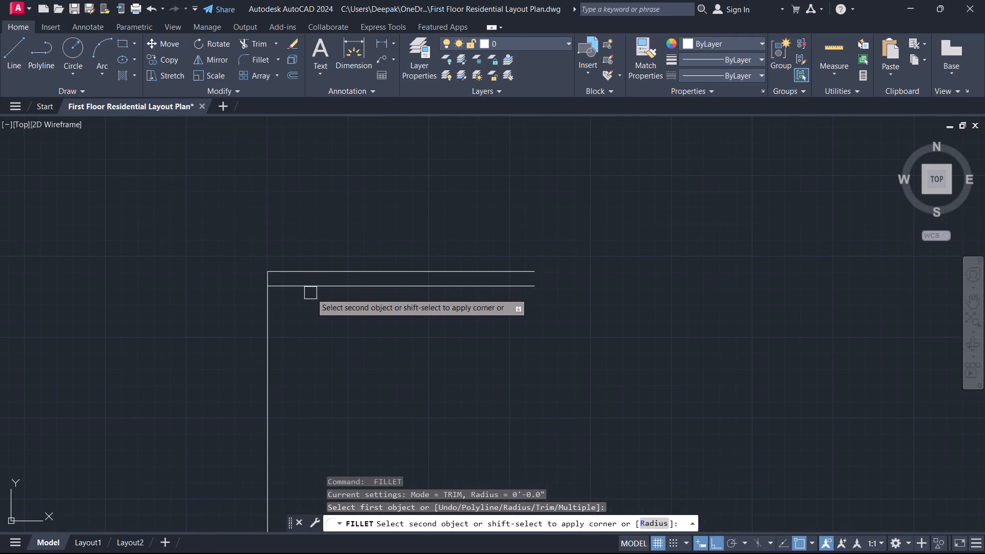
{"action": "left_click", "coordinate": [310, 287]}
{"action": "key", "text": "Escape"}
Trim the inner left line and the horizontal line stub where they cross the wall between the 9' by 6' room and the new room.
{"action": "middle_click_drag", "start_coordinate": [313, 386], "coordinate": [346, 212]}
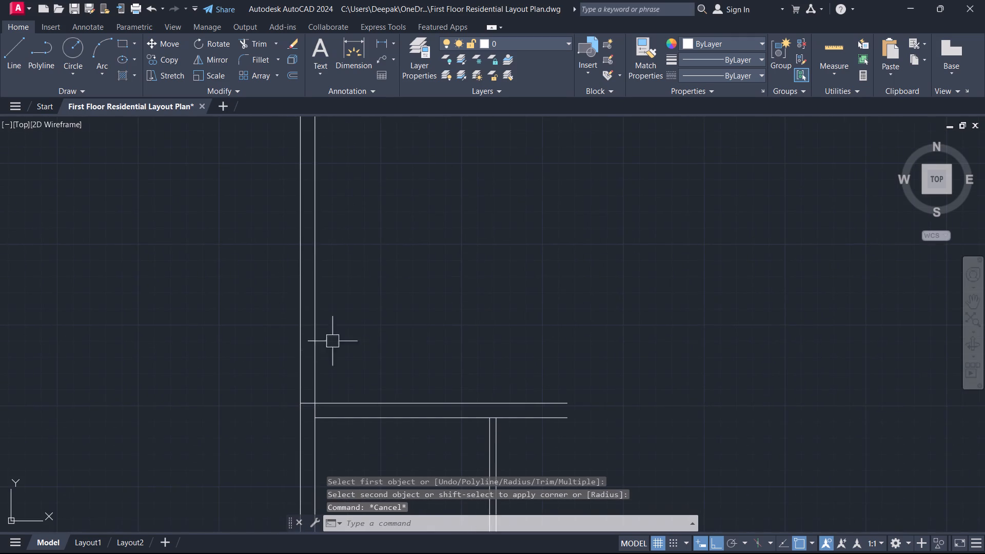
{"action": "scroll", "coordinate": [324, 424], "scroll_direction": "up", "scroll_amount": 3}
{"action": "middle_click_drag", "start_coordinate": [324, 425], "coordinate": [332, 350]}
{"action": "key", "text": "t"}
{"action": "key", "text": "r"}
{"action": "key", "text": "space"}
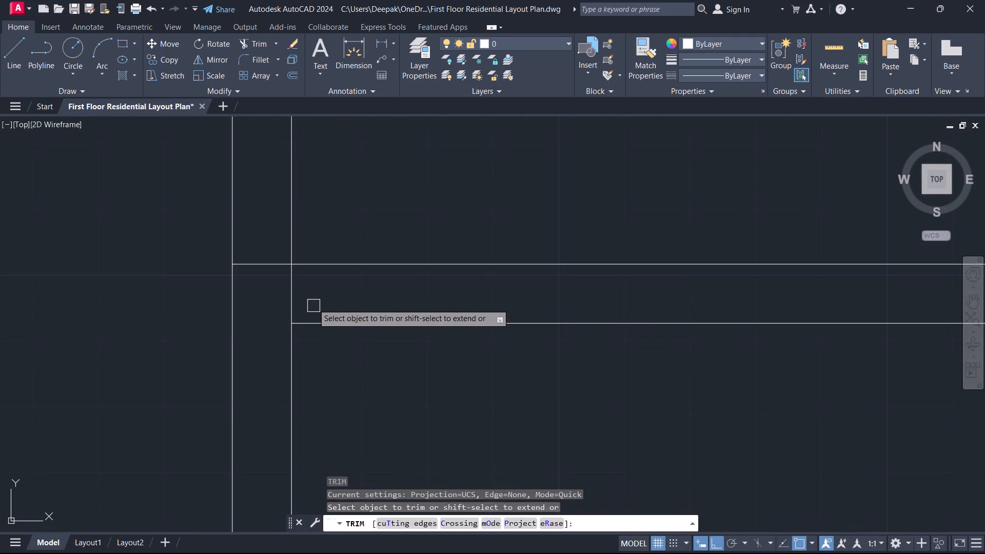
{"action": "left_click_drag", "start_coordinate": [312, 300], "coordinate": [258, 243]}
{"action": "key", "text": "Escape"}
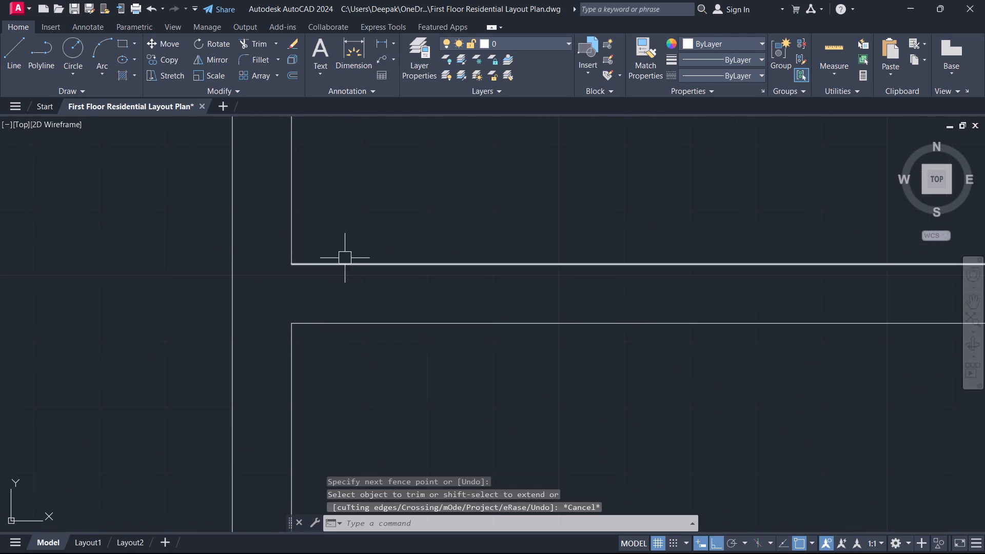
Offset the new upper room's inner left line 13' inward to form its opposite side.
{"action": "scroll", "coordinate": [405, 214], "scroll_direction": "down", "scroll_amount": 4}
{"action": "middle_click_drag", "start_coordinate": [438, 273], "coordinate": [385, 262]}
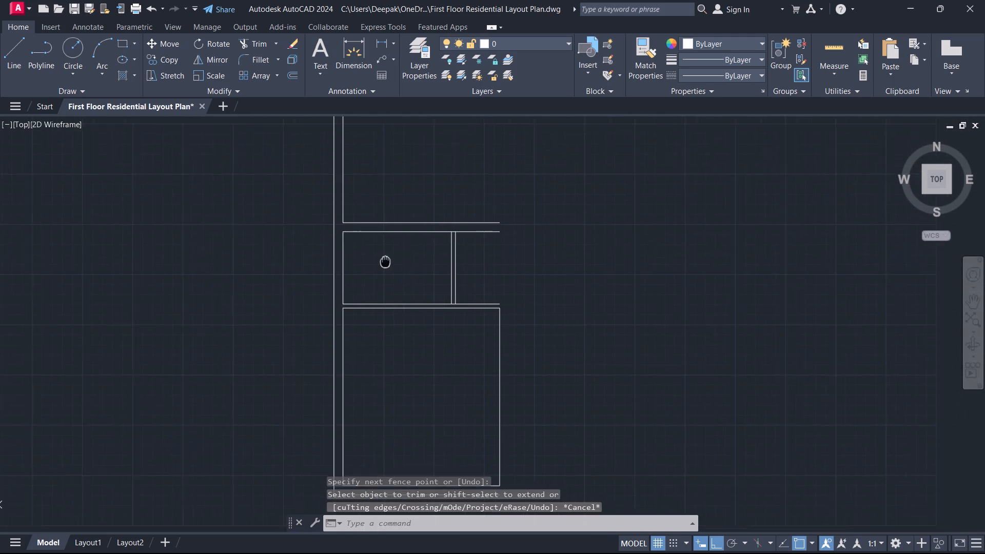
{"action": "middle_click_drag", "start_coordinate": [385, 262], "coordinate": [366, 256]}
{"action": "middle_click_drag", "start_coordinate": [427, 169], "coordinate": [429, 169]}
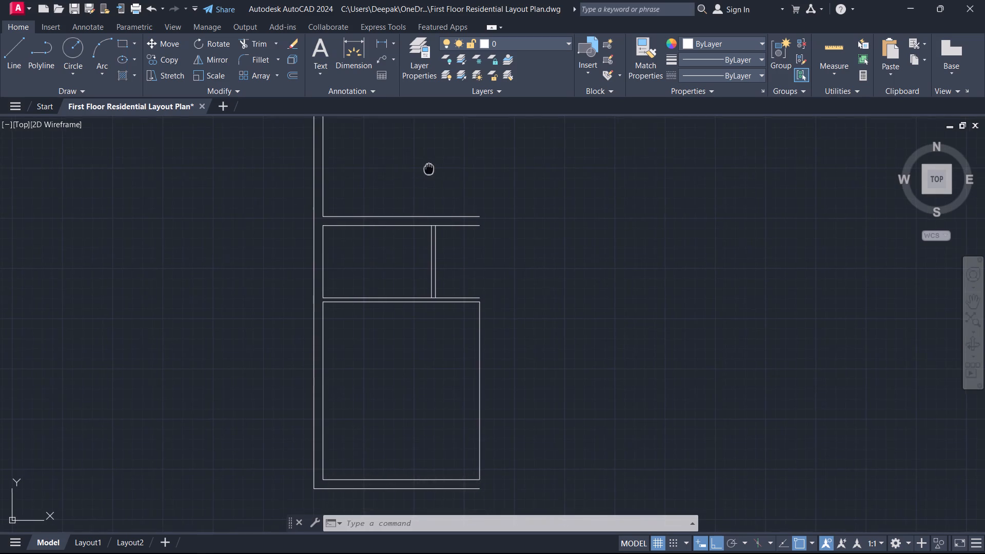
{"action": "middle_click_drag", "start_coordinate": [429, 169], "coordinate": [415, 323]}
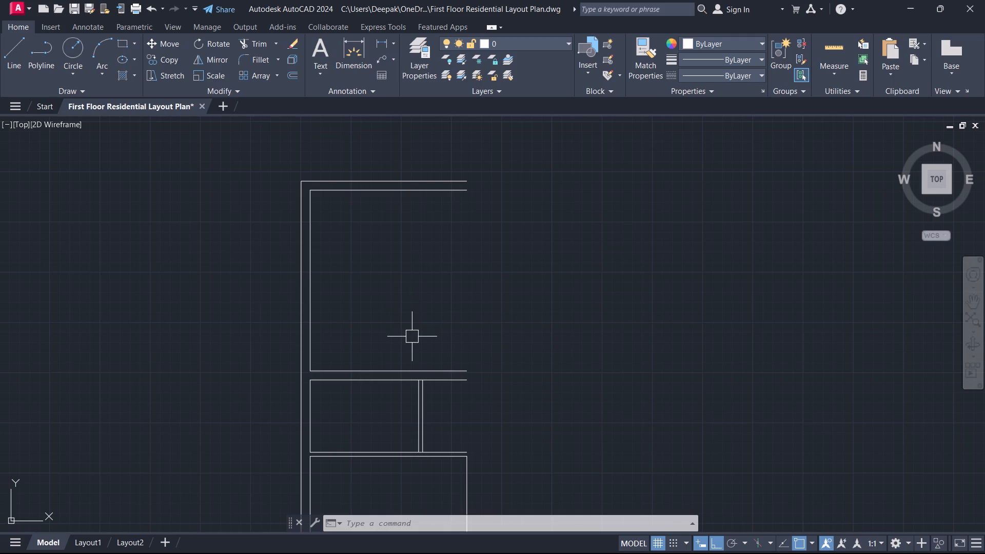
{"action": "type", "text": "o"}
{"action": "key", "text": "space"}
{"action": "type", "text": "13"}
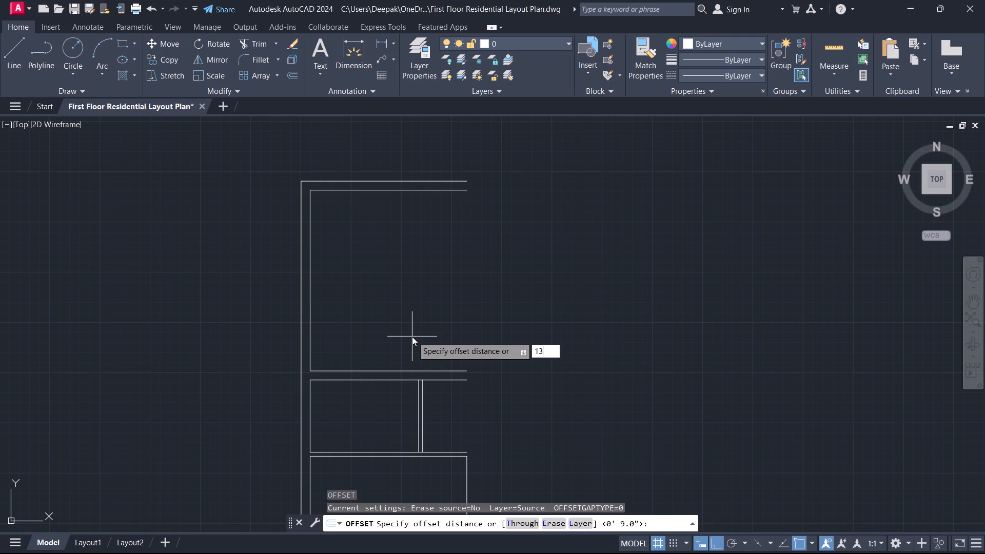
{"action": "key", "text": "apostrophe"}
{"action": "key", "text": "Return"}
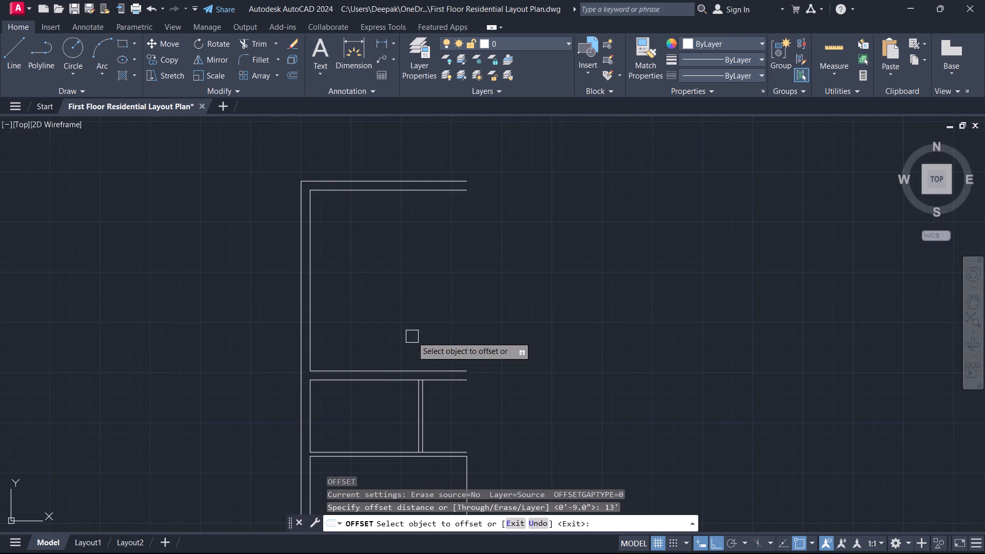
{"action": "scroll", "coordinate": [385, 350], "scroll_direction": "up", "scroll_amount": 1}
{"action": "left_click", "coordinate": [267, 247]}
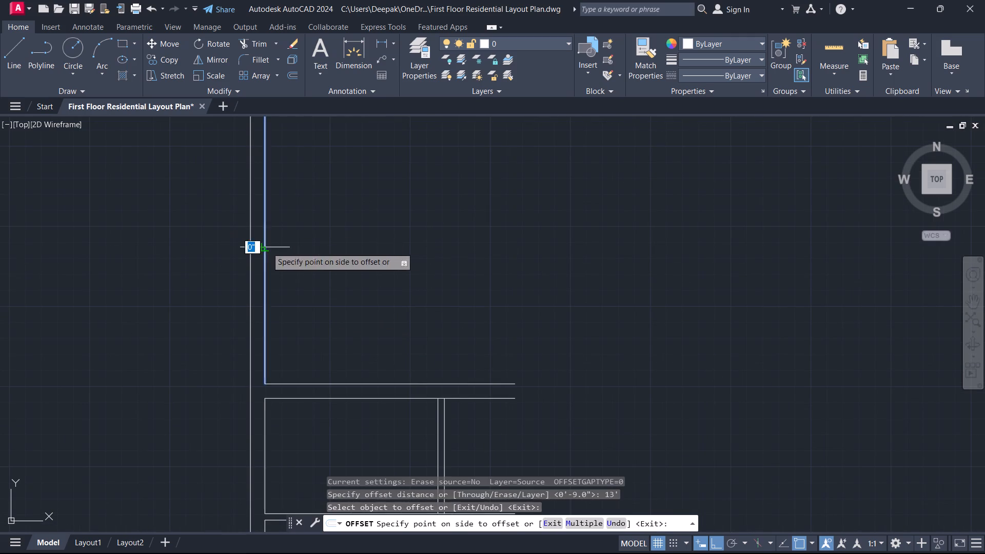
{"action": "scroll", "coordinate": [428, 222], "scroll_direction": "down", "scroll_amount": 2}
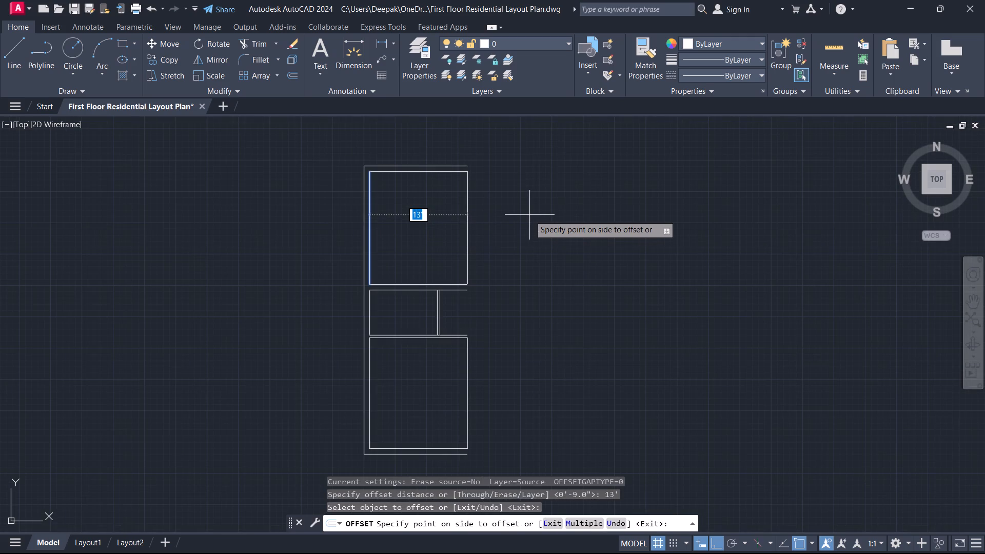
{"action": "left_click", "coordinate": [529, 215]}
{"action": "key", "text": "Escape"}
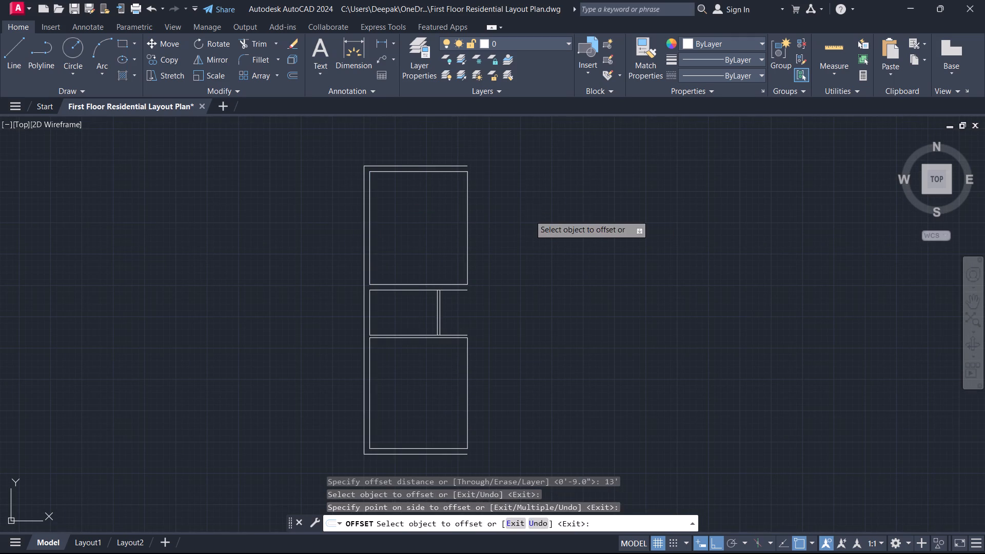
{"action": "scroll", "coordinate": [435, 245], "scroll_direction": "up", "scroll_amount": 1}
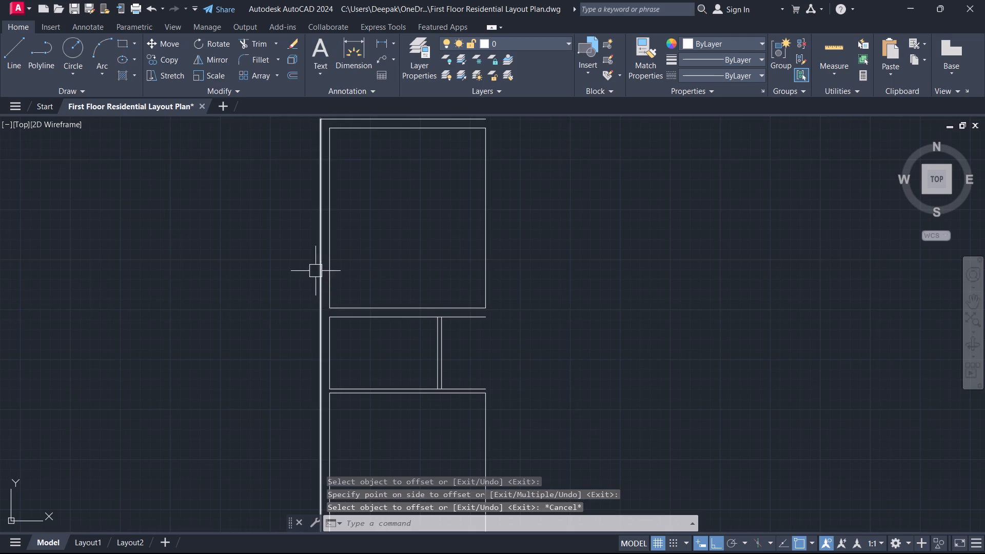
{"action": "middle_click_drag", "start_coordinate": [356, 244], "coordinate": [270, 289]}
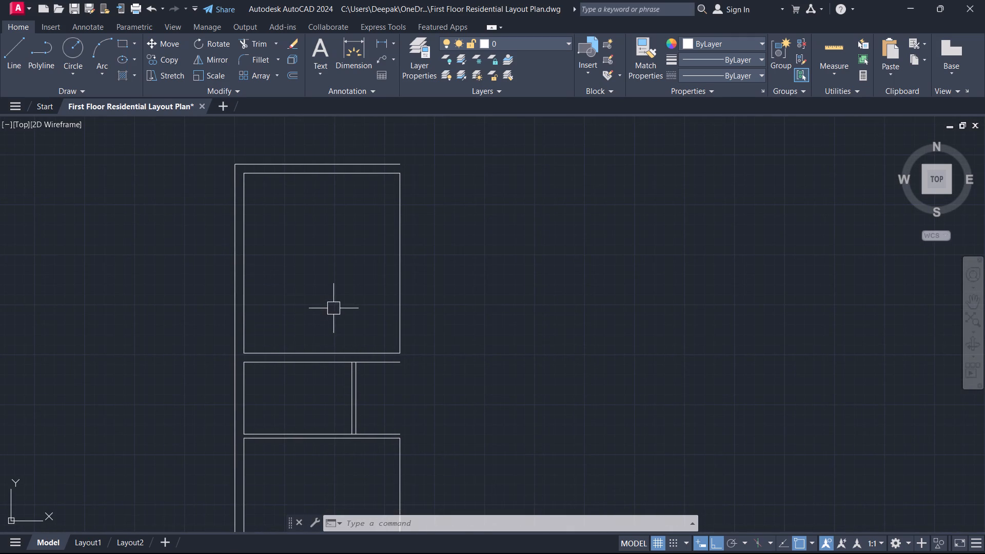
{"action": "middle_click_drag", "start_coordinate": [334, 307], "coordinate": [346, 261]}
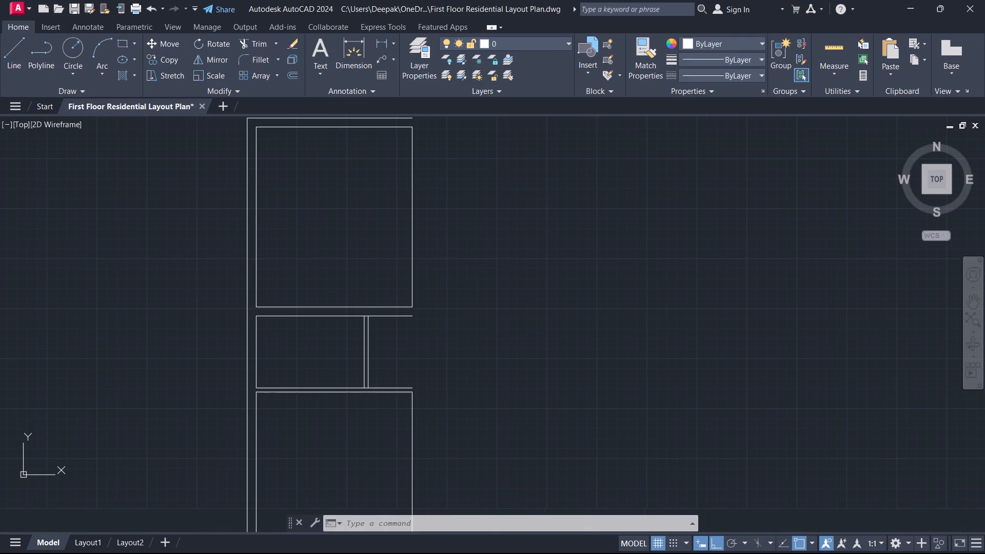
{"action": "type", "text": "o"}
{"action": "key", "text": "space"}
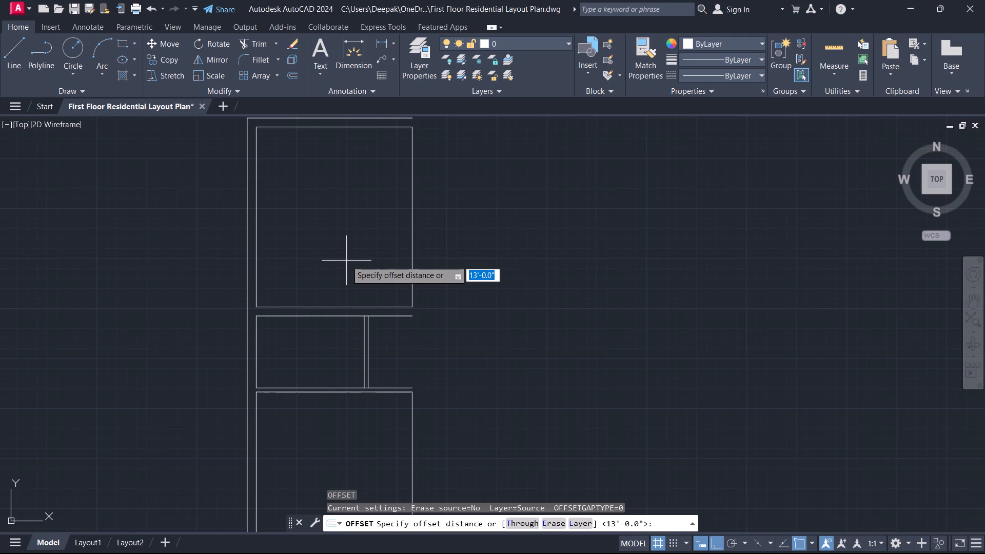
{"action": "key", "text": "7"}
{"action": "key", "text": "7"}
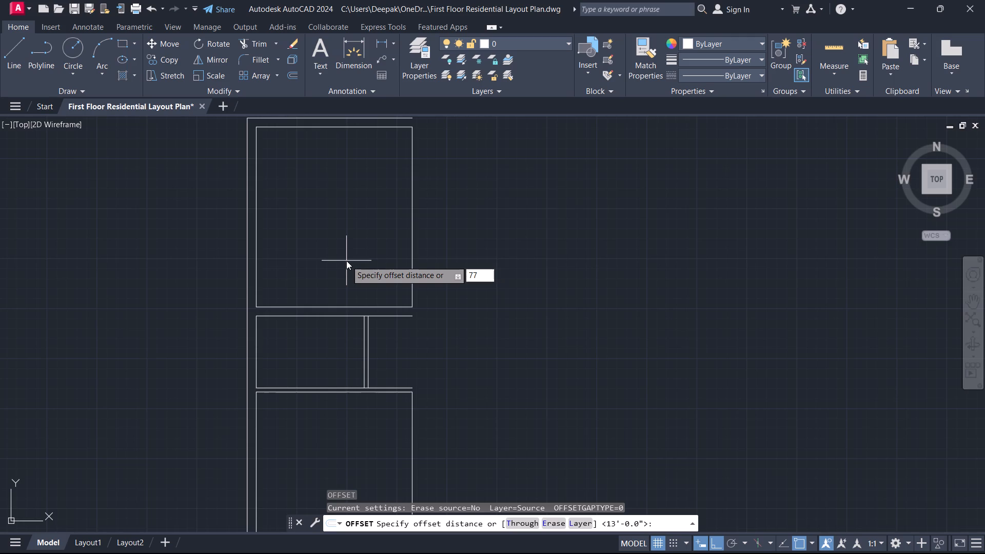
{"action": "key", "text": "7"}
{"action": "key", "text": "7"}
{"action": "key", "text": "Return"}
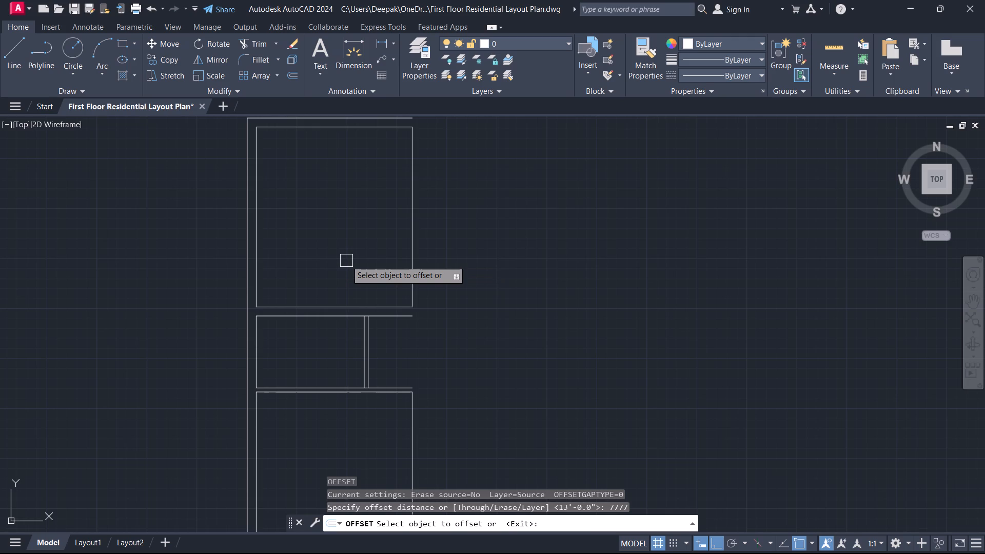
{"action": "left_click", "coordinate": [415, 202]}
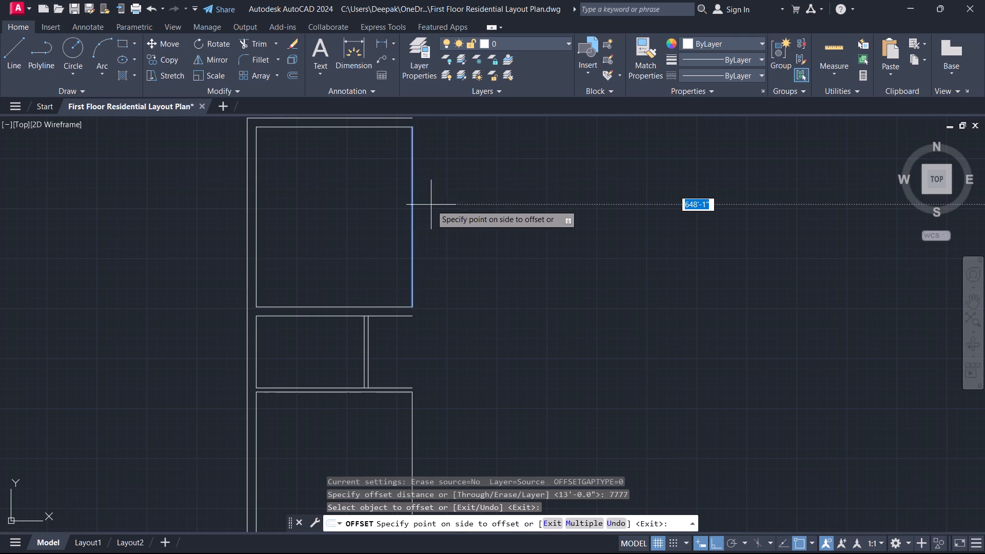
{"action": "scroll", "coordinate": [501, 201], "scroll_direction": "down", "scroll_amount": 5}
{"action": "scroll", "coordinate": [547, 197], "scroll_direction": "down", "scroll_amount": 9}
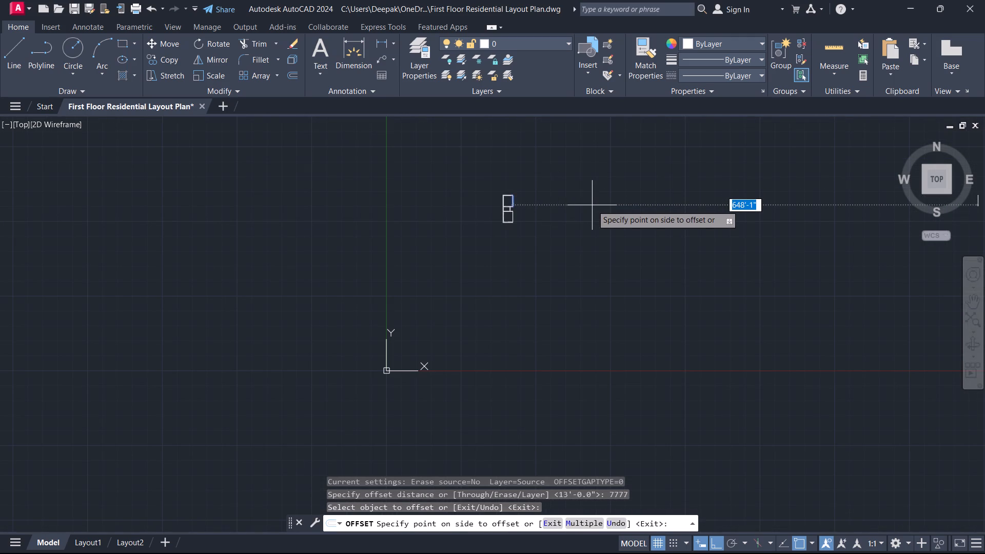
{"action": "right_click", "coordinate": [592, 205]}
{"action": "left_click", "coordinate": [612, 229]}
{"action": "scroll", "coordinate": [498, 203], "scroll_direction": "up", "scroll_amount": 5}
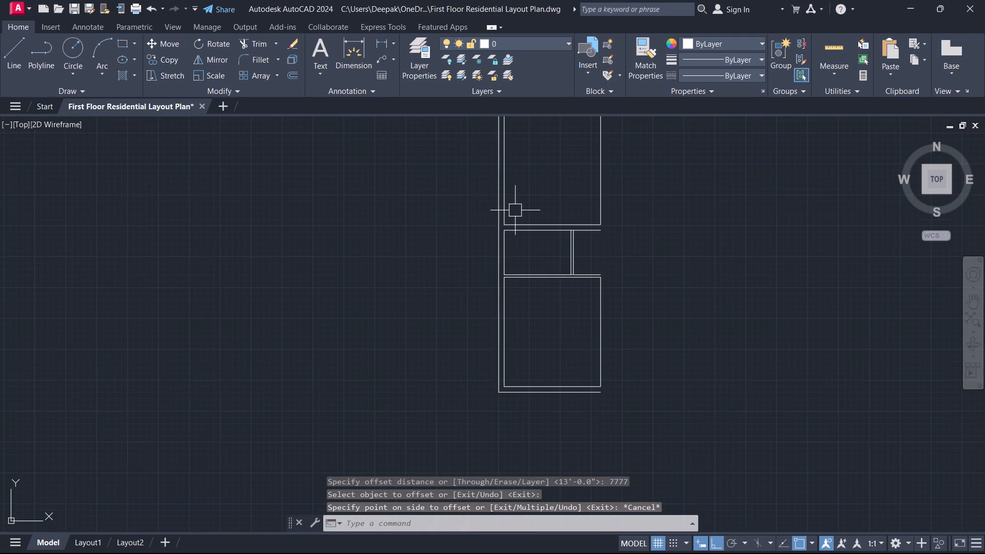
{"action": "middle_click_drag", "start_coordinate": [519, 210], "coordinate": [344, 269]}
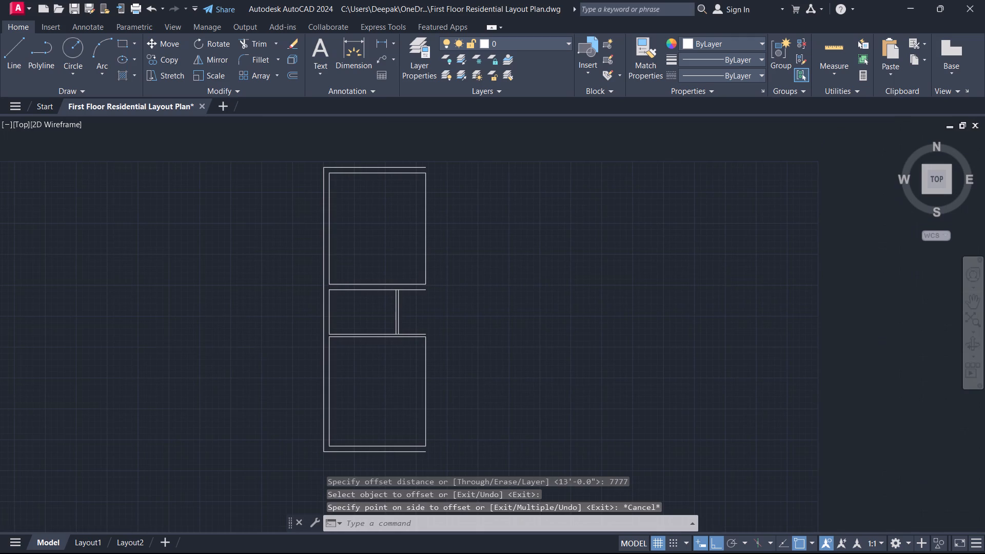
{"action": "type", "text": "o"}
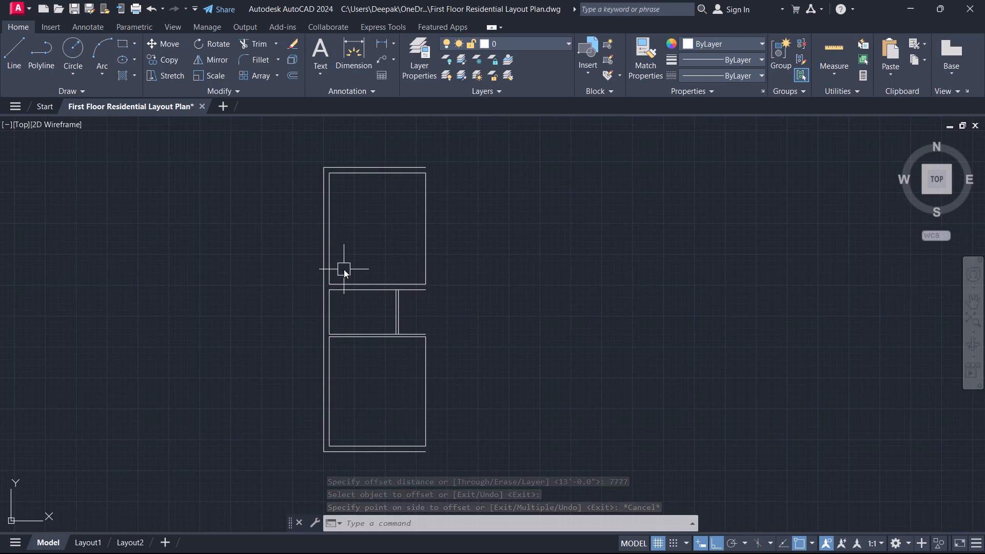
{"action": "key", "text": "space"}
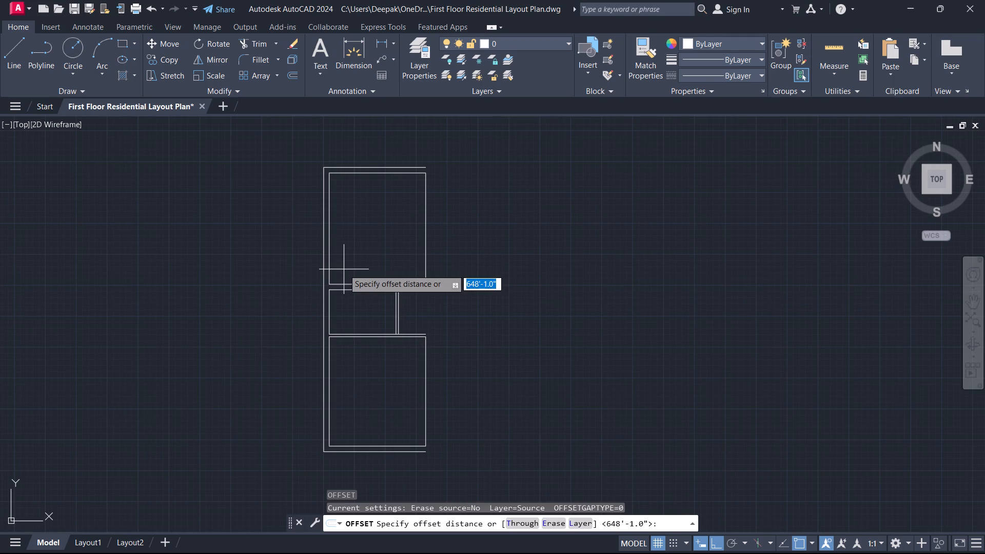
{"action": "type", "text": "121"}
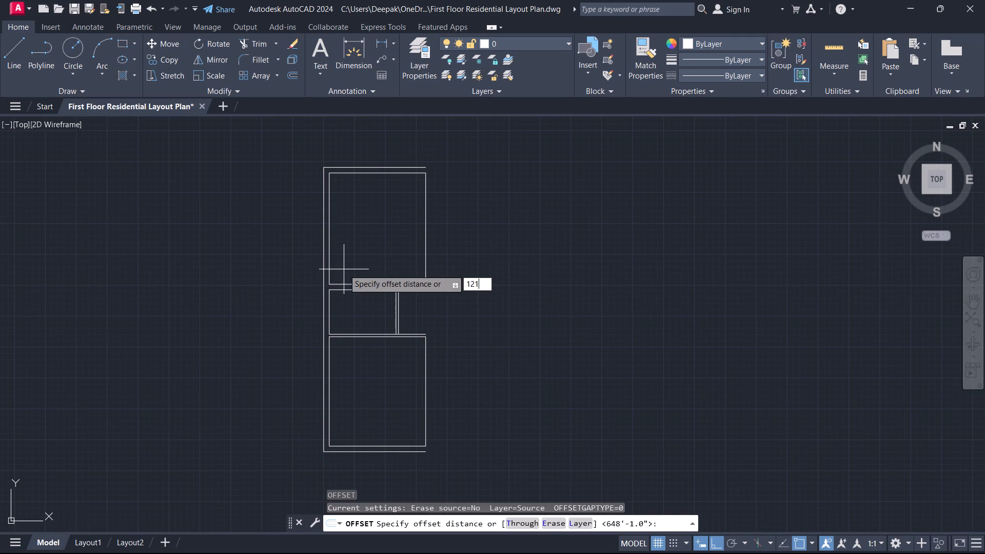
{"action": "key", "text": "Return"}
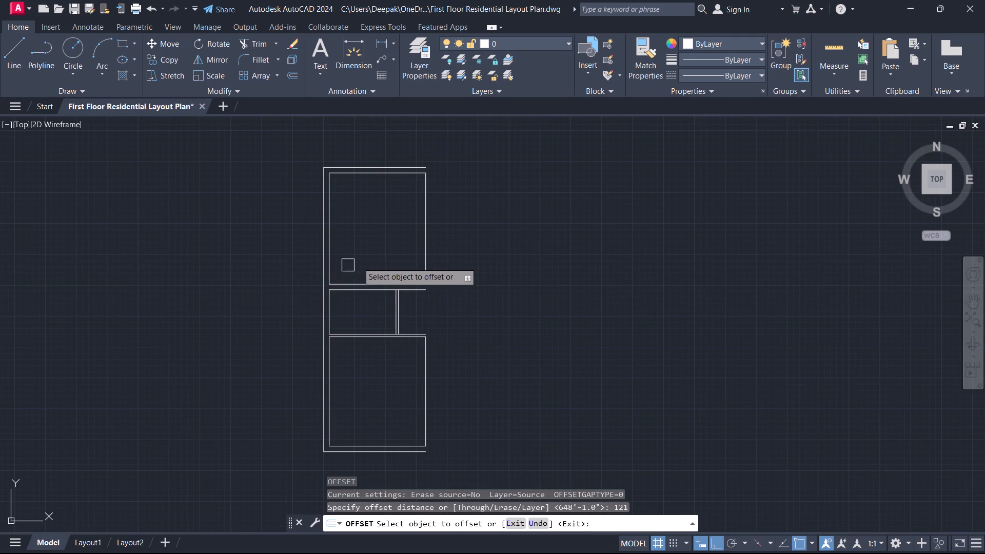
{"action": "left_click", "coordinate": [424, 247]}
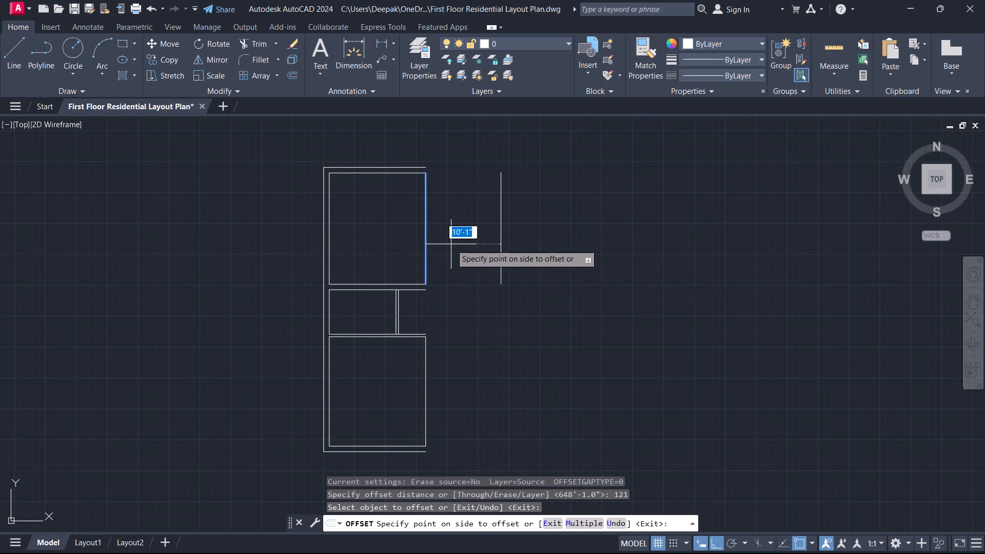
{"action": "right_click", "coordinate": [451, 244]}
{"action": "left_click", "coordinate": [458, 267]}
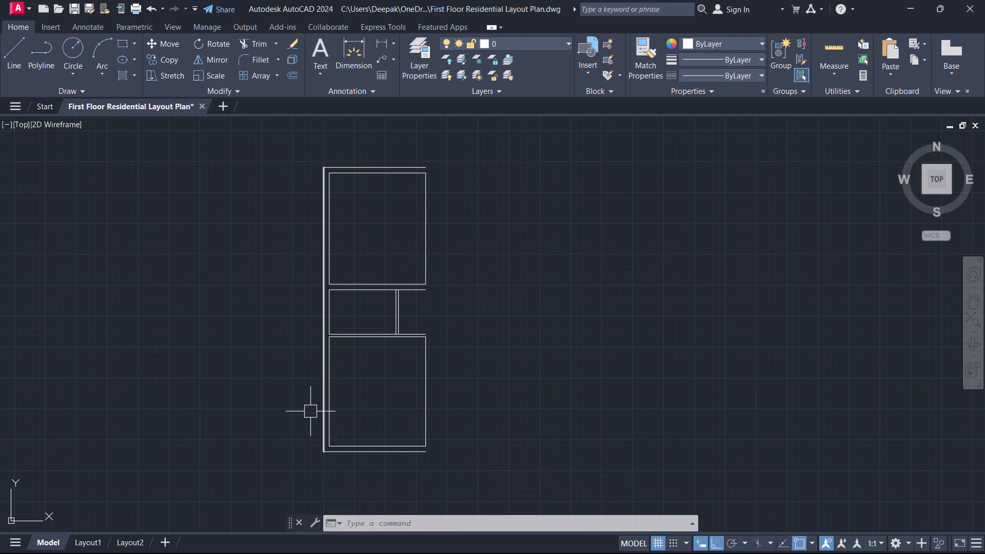
Offset the lowest room's inner left line 14'9" toward and past the room's opposite side.
{"action": "scroll", "coordinate": [368, 438], "scroll_direction": "up", "scroll_amount": 1}
{"action": "middle_click_drag", "start_coordinate": [368, 438], "coordinate": [384, 381]}
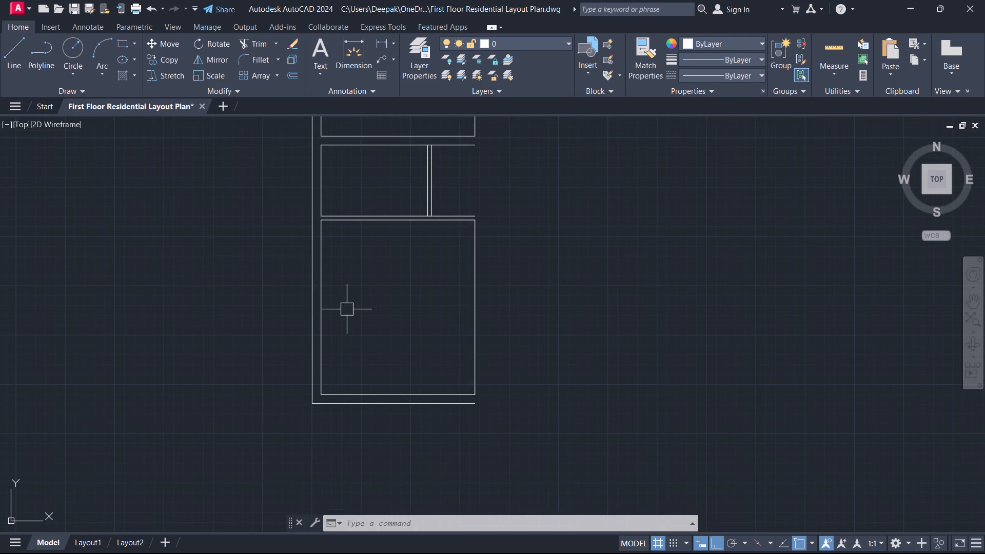
{"action": "type", "text": "o"}
{"action": "key", "text": "space"}
{"action": "type", "text": "14'9"}
{"action": "key", "text": "Return"}
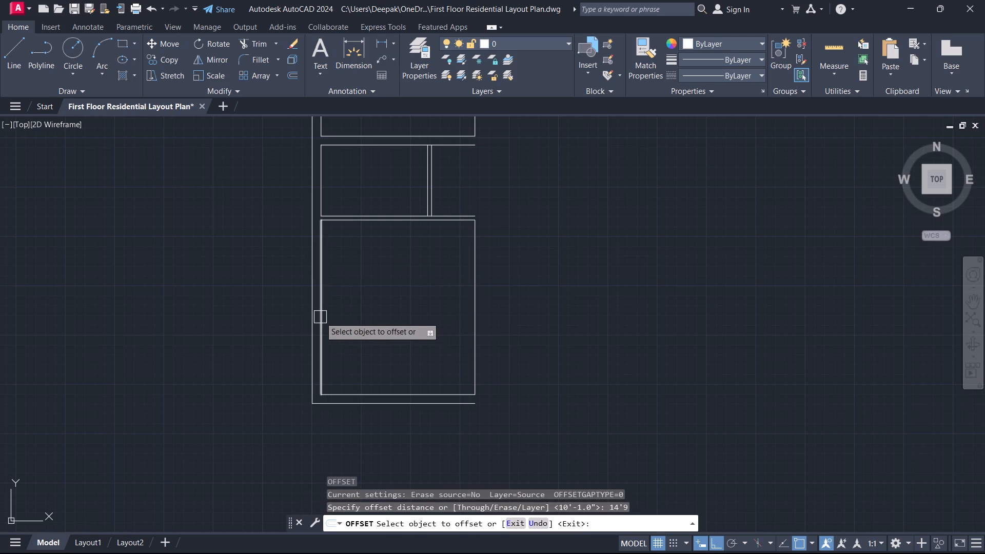
{"action": "left_click", "coordinate": [324, 318]}
{"action": "left_click", "coordinate": [367, 318]}
{"action": "right_click_drag", "start_coordinate": [368, 316], "coordinate": [373, 315]}
{"action": "left_click", "coordinate": [399, 341]}
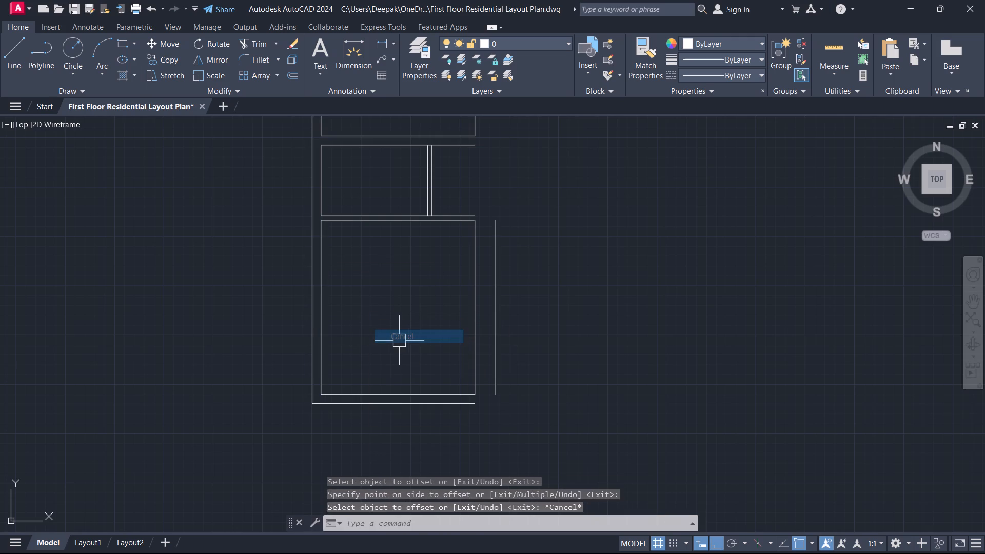
Offset the lowest room's inner top line 13' downward to form a new inner bottom line.
{"action": "type", "text": "o"}
{"action": "key", "text": "space"}
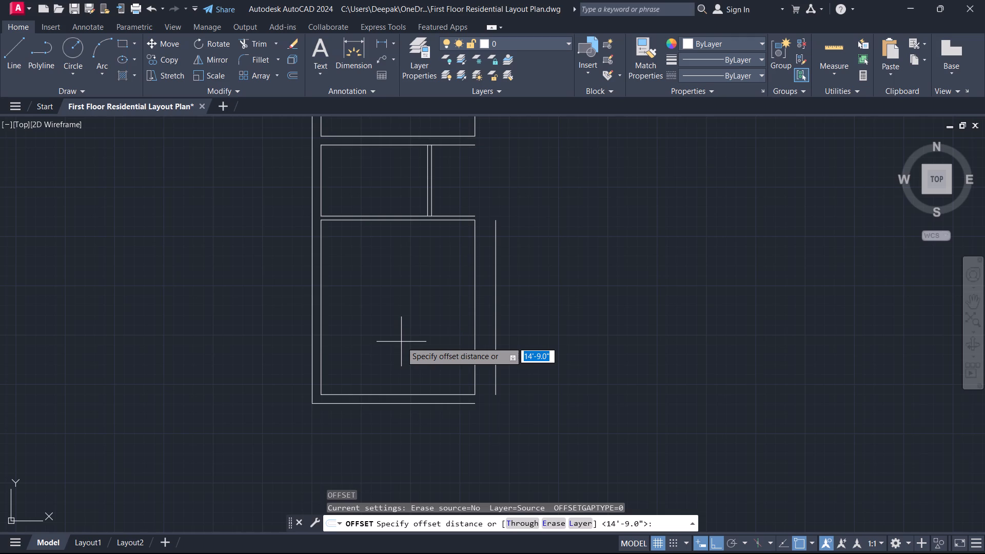
{"action": "type", "text": "13"}
{"action": "key", "text": "apostrophe"}
{"action": "key", "text": "Return"}
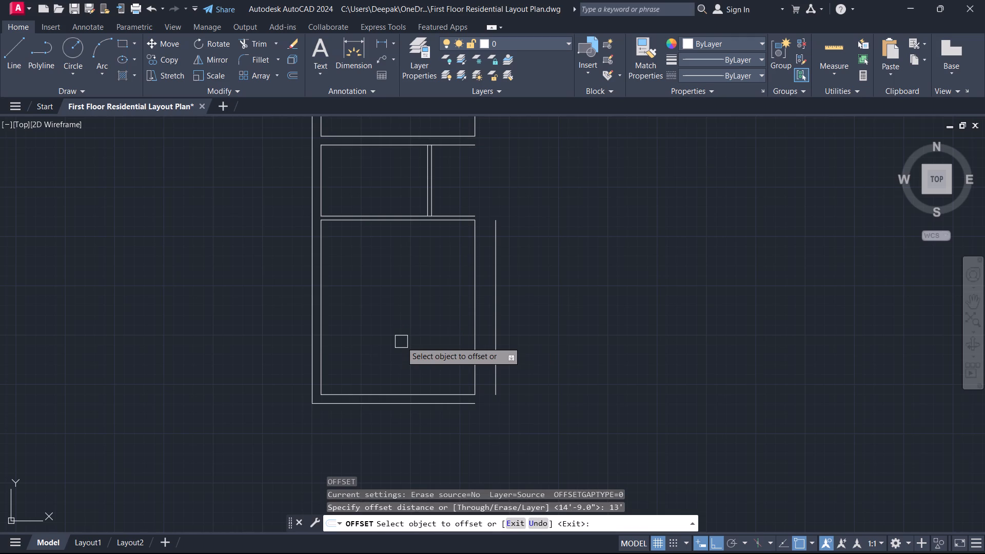
{"action": "left_click", "coordinate": [386, 225]}
{"action": "left_click", "coordinate": [389, 240]}
{"action": "right_click", "coordinate": [407, 291]}
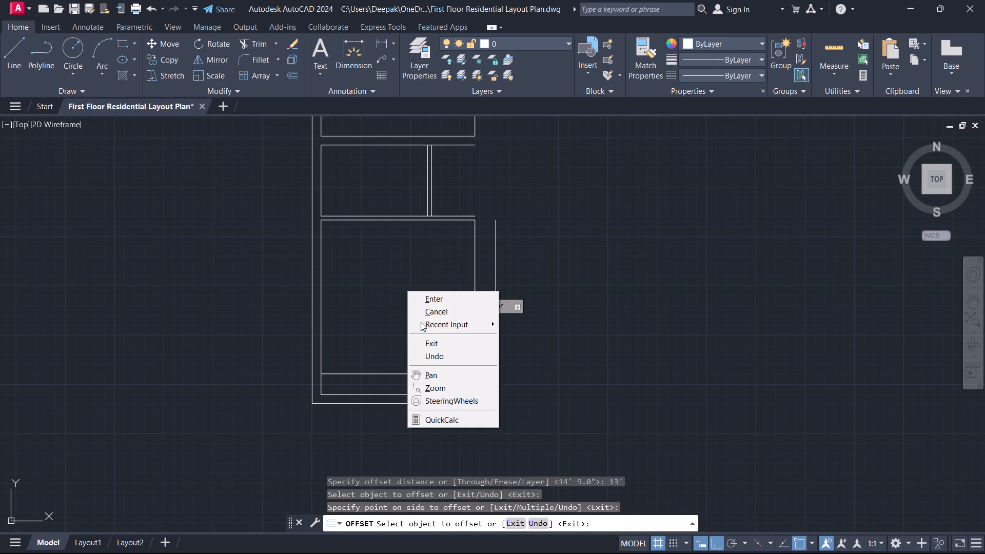
{"action": "left_click", "coordinate": [426, 314]}
Offset the lowest room's new inner bottom line 9" downward to form the outer wall face.
{"action": "type", "text": "o 9"}
{"action": "key", "text": "Return"}
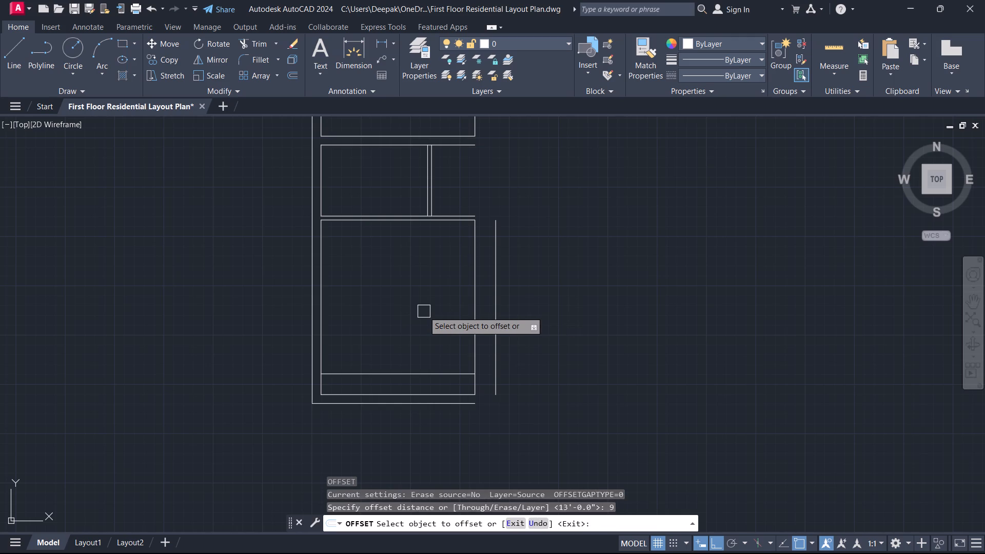
{"action": "left_click", "coordinate": [418, 367]}
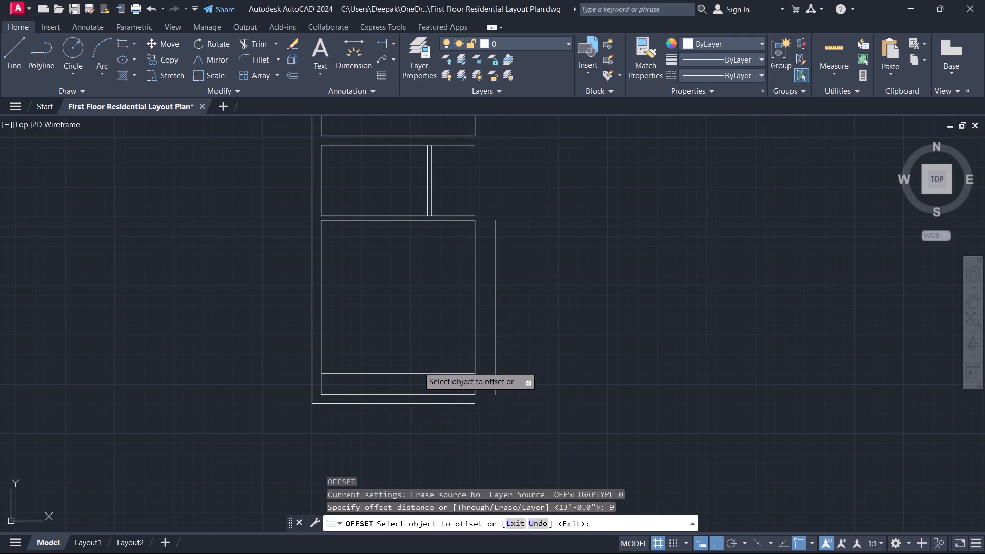
{"action": "left_click", "coordinate": [414, 375]}
{"action": "left_click", "coordinate": [420, 399]}
{"action": "scroll", "coordinate": [409, 436], "scroll_direction": "up", "scroll_amount": 3}
{"action": "middle_click_drag", "start_coordinate": [409, 399], "coordinate": [447, 367]}
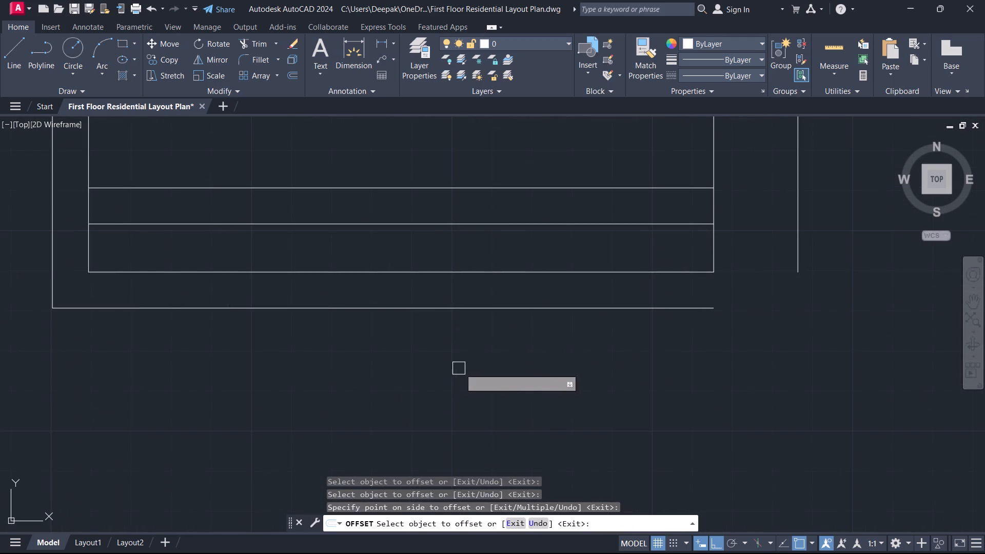
{"action": "key", "text": "Escape"}
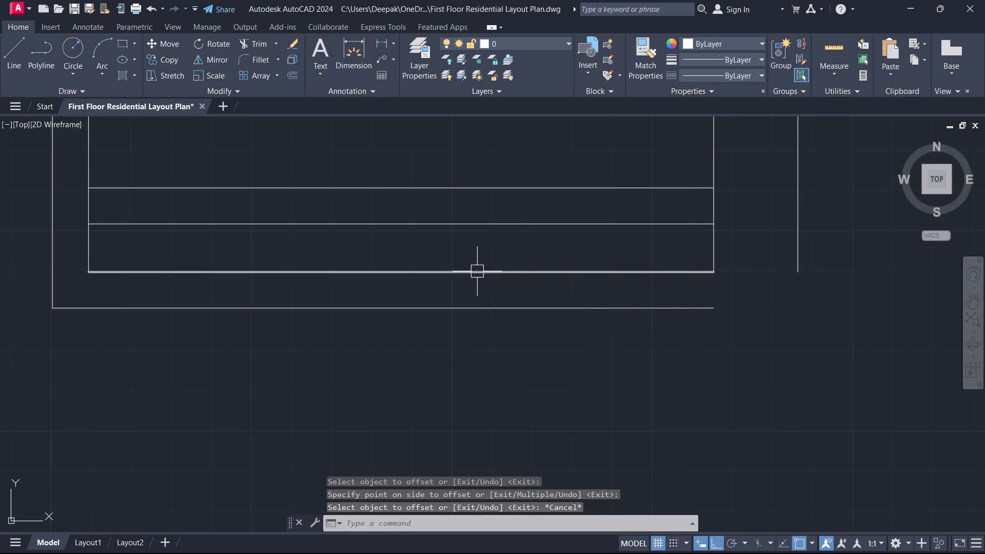
Extend the new outer bottom line to meet the outer left wall line.
{"action": "type", "text": "ex"}
{"action": "key", "text": "space"}
{"action": "left_click", "coordinate": [268, 222]}
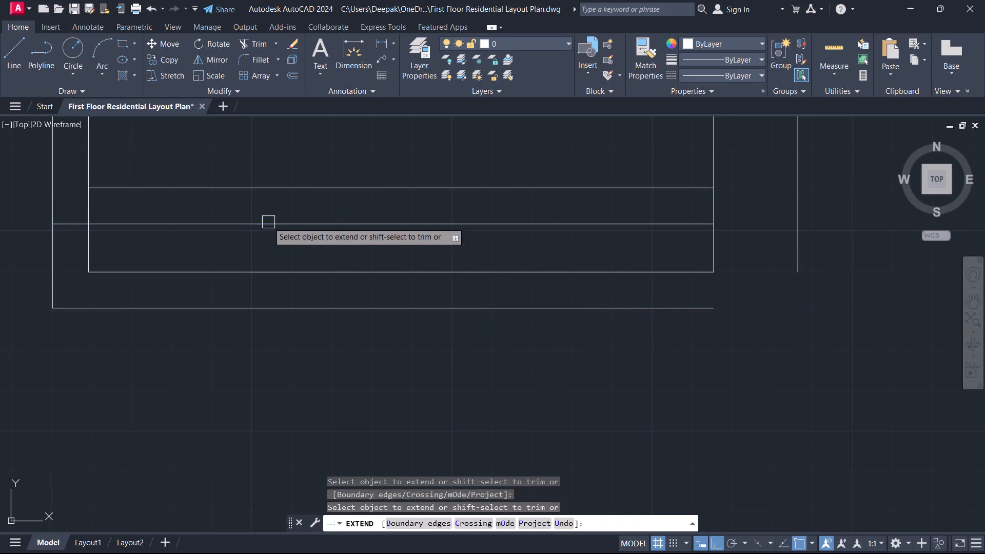
{"action": "key", "text": "Escape"}
Trim away the old bottom wall lines, the vertical ends below the new outer line, and the inner left stub inside the bottom wall.
{"action": "type", "text": "tr"}
{"action": "key", "text": "space"}
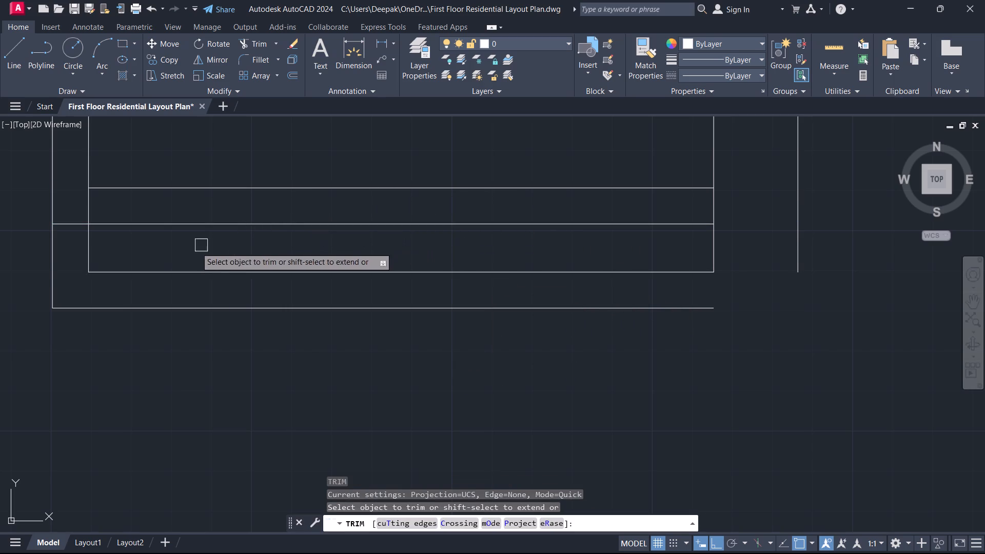
{"action": "left_click_drag", "start_coordinate": [0, 247], "coordinate": [721, 277]}
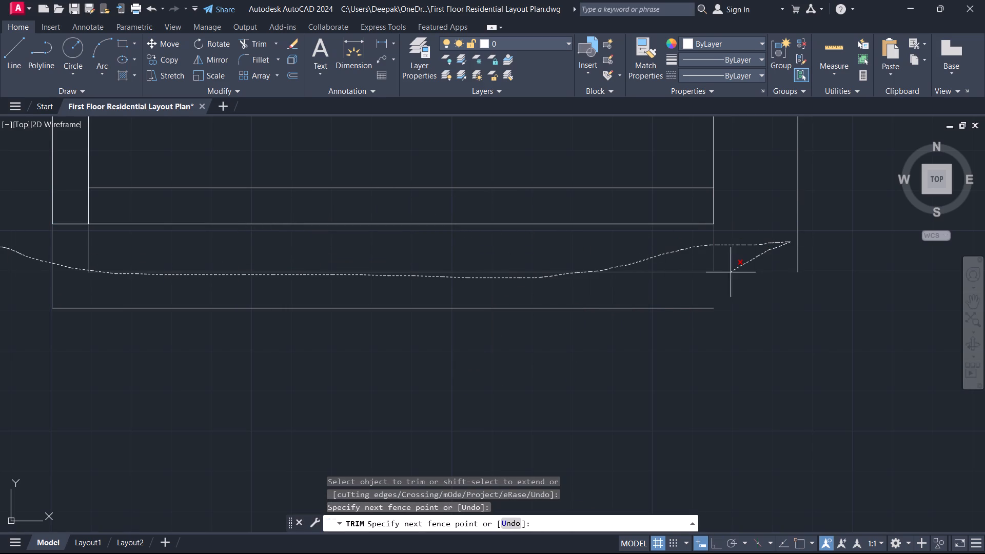
{"action": "left_click_drag", "start_coordinate": [721, 277], "coordinate": [613, 344]}
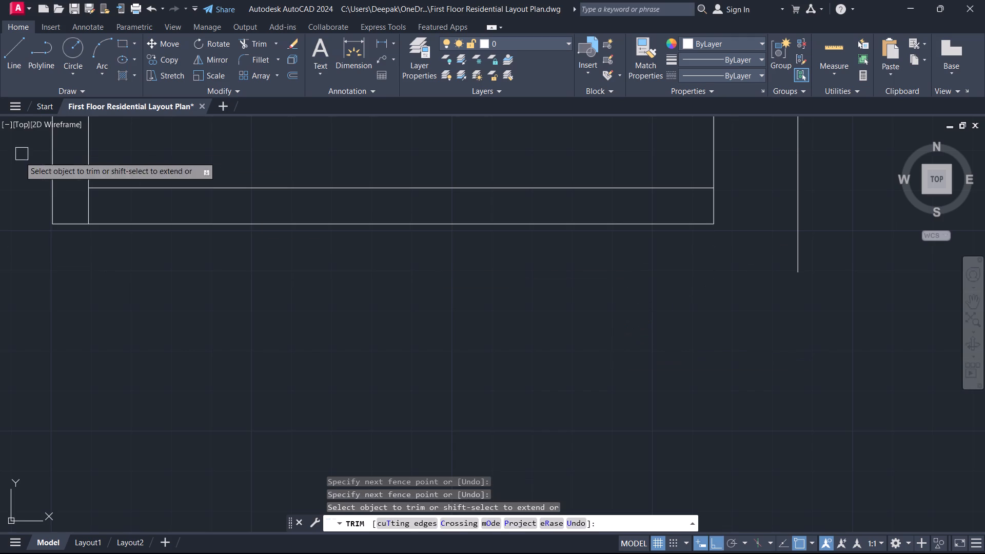
{"action": "scroll", "coordinate": [73, 207], "scroll_direction": "up", "scroll_amount": 1}
{"action": "left_click", "coordinate": [88, 205]}
{"action": "left_click", "coordinate": [153, 212]}
{"action": "key", "text": "Escape"}
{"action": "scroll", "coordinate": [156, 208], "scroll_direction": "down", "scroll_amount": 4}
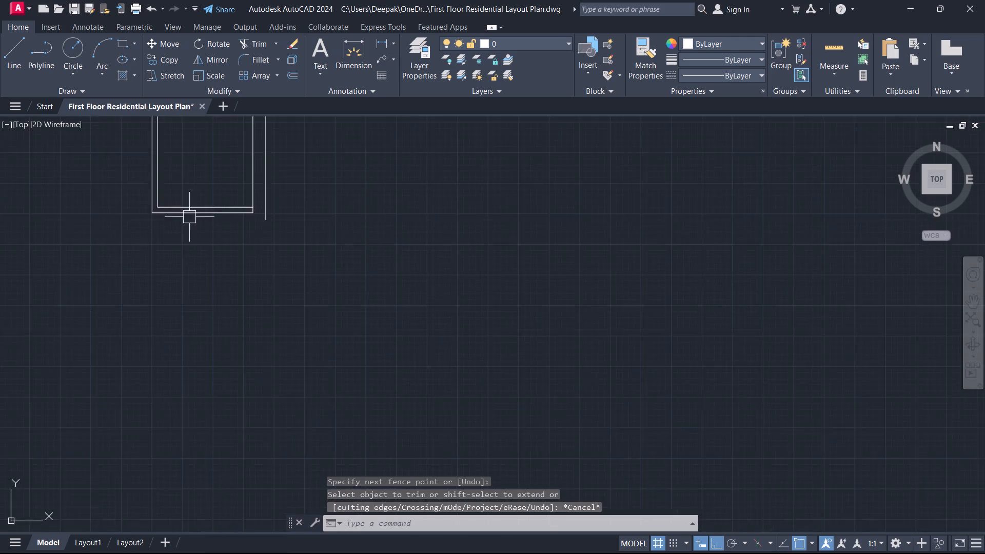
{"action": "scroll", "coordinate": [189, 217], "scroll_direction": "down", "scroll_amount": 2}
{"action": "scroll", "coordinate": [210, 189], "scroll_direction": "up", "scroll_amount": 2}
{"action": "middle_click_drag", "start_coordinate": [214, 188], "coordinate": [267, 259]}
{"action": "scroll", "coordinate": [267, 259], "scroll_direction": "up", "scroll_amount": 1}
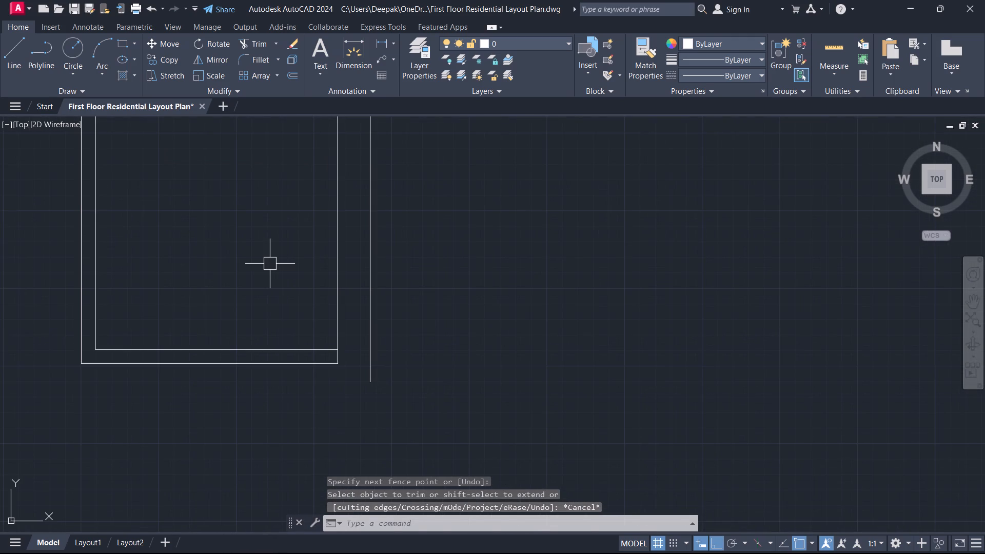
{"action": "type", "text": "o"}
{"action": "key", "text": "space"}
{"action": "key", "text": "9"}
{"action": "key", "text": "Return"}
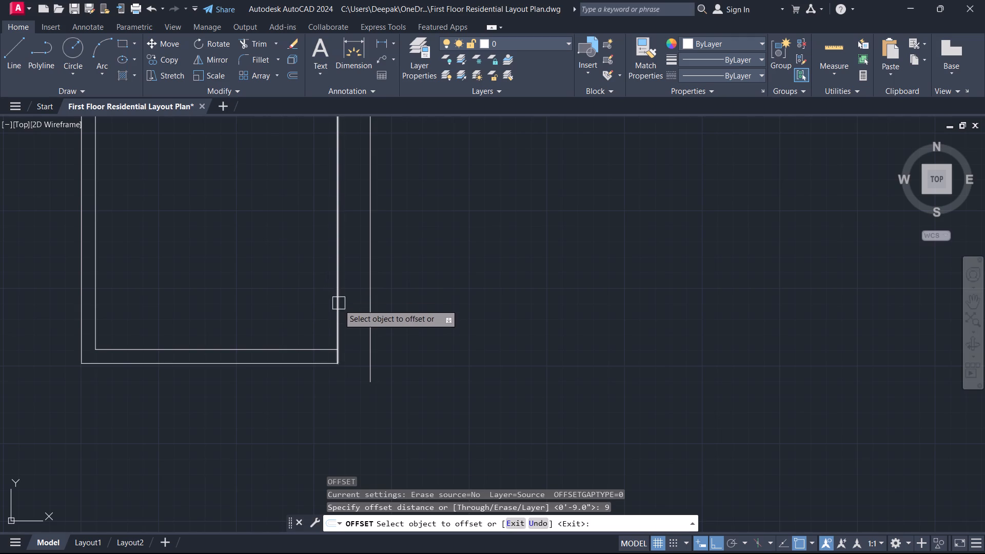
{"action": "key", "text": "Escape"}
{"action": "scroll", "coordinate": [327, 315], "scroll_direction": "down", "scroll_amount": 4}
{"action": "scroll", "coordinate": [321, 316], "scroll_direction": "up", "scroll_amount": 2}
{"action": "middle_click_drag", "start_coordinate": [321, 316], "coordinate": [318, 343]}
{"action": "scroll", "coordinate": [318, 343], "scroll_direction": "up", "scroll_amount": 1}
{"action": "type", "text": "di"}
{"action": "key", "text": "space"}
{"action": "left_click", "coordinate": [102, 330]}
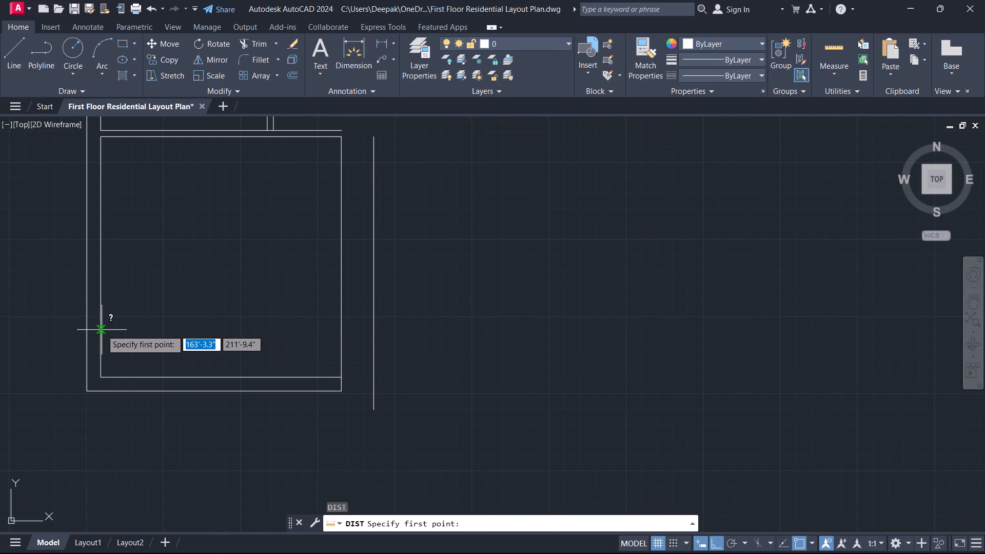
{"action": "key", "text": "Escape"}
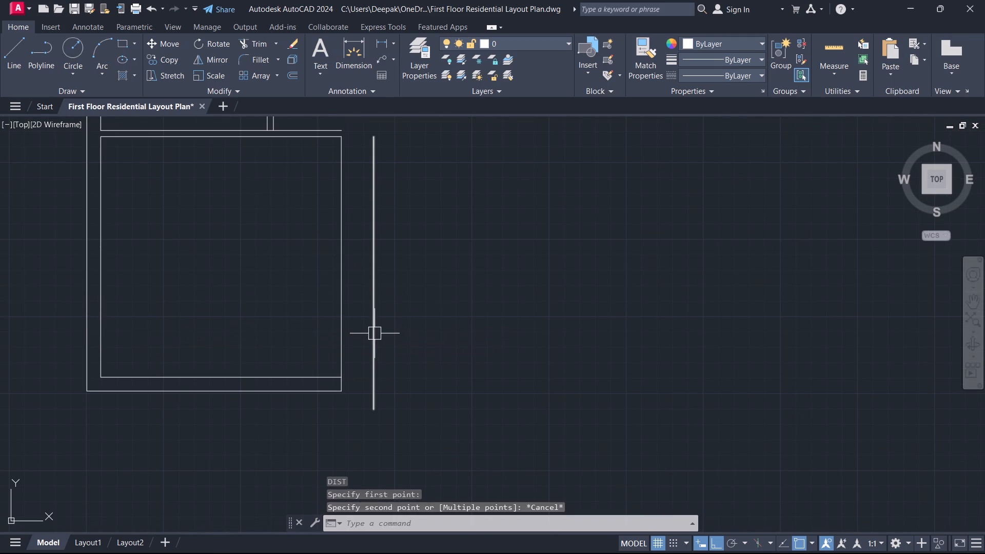
Offset the lowest room's detached right-hand line 9" to the right to form the outer face of its right wall.
{"action": "type", "text": "o"}
{"action": "key", "text": "space"}
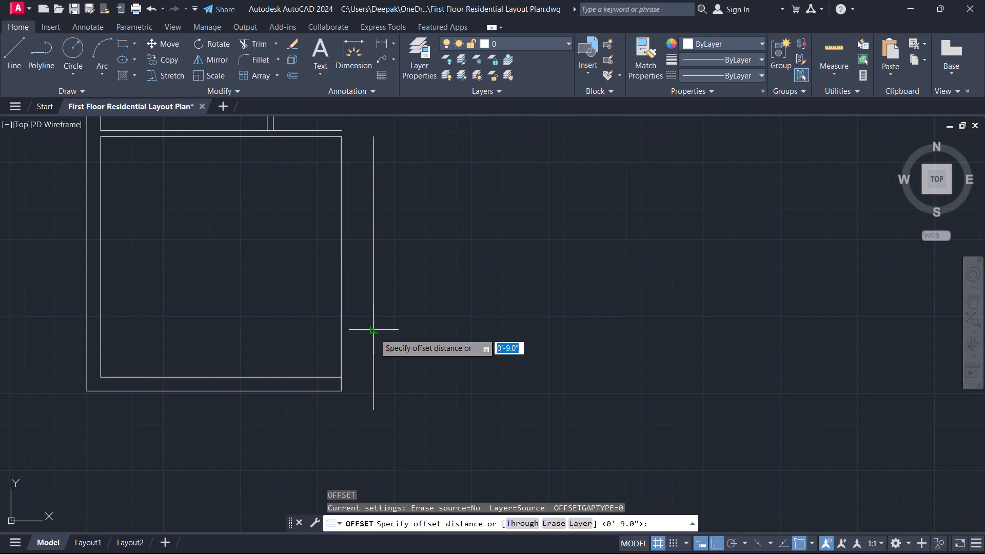
{"action": "key", "text": "9"}
{"action": "key", "text": "Return"}
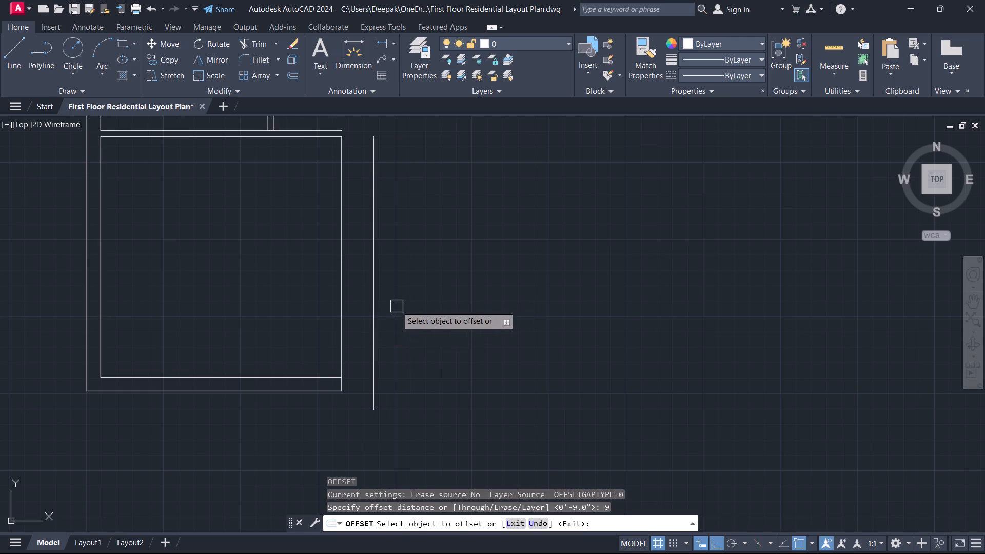
{"action": "left_click", "coordinate": [369, 290]}
{"action": "left_click", "coordinate": [390, 296]}
{"action": "key", "text": "Escape"}
Extend the lowest room's inner bottom line to the new inner right wall line and its outer bottom line to the outer one.
{"action": "middle_click_drag", "start_coordinate": [266, 431], "coordinate": [278, 428]}
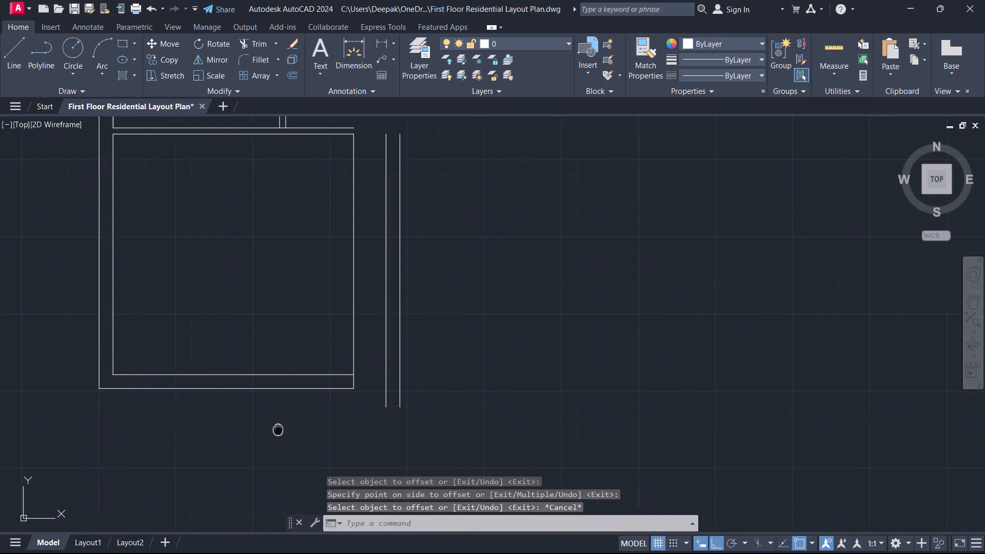
{"action": "middle_click_drag", "start_coordinate": [278, 428], "coordinate": [309, 387]}
{"action": "type", "text": "ex"}
{"action": "key", "text": "space"}
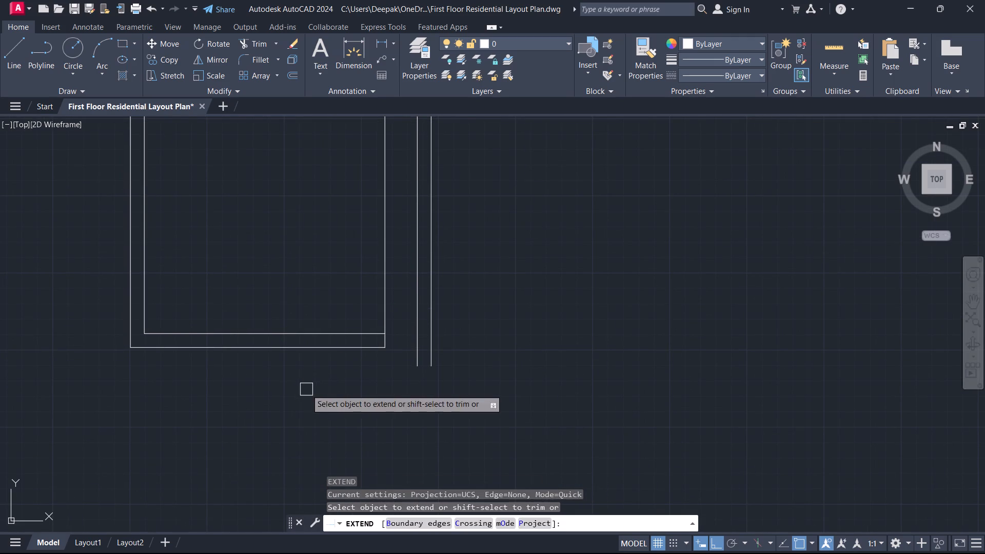
{"action": "left_click_drag", "start_coordinate": [263, 389], "coordinate": [272, 380]}
{"action": "left_click", "coordinate": [337, 290]}
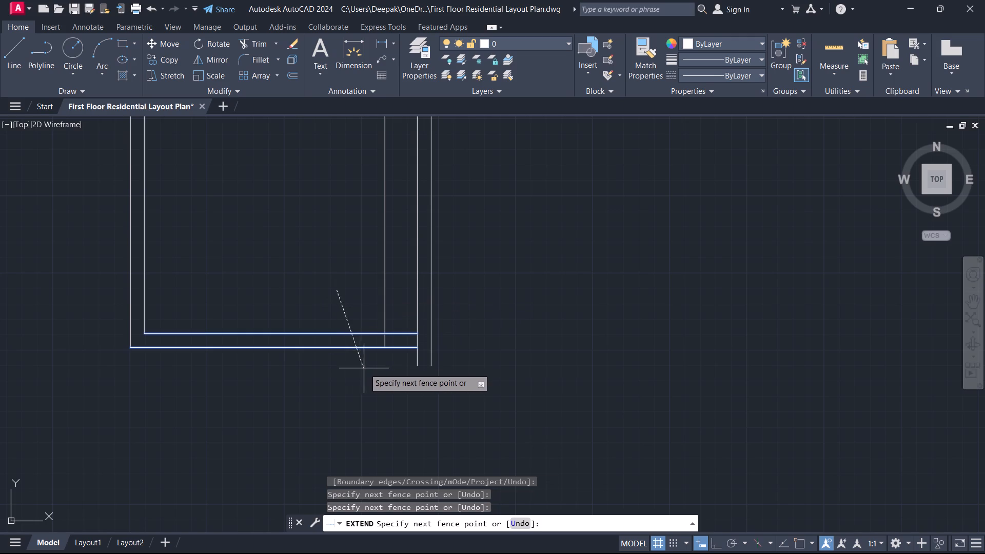
{"action": "left_click", "coordinate": [369, 369]}
{"action": "scroll", "coordinate": [399, 347], "scroll_direction": "up", "scroll_amount": 1}
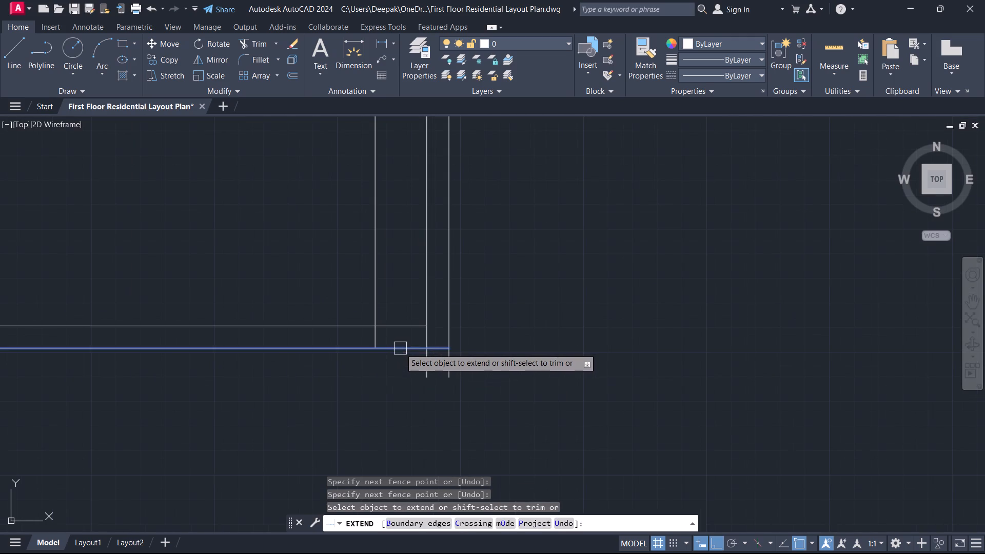
{"action": "left_click", "coordinate": [400, 348]}
{"action": "key", "text": "Escape"}
Trim the right wall's ends below the outer bottom line, the inner stub inside the bottom wall, and the old right wall line.
{"action": "scroll", "coordinate": [396, 342], "scroll_direction": "up", "scroll_amount": 2}
{"action": "type", "text": "tr"}
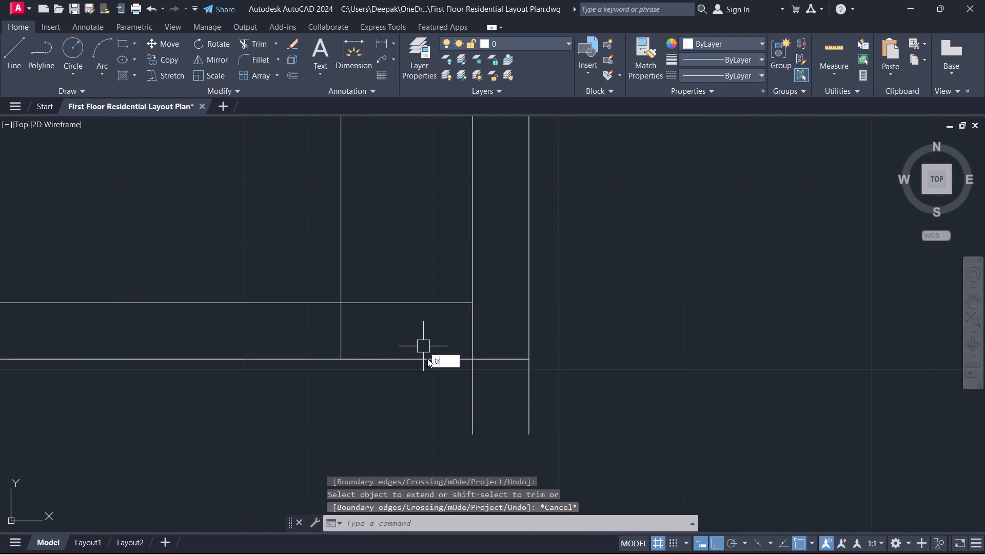
{"action": "key", "text": "space"}
{"action": "left_click_drag", "start_coordinate": [429, 384], "coordinate": [542, 399]}
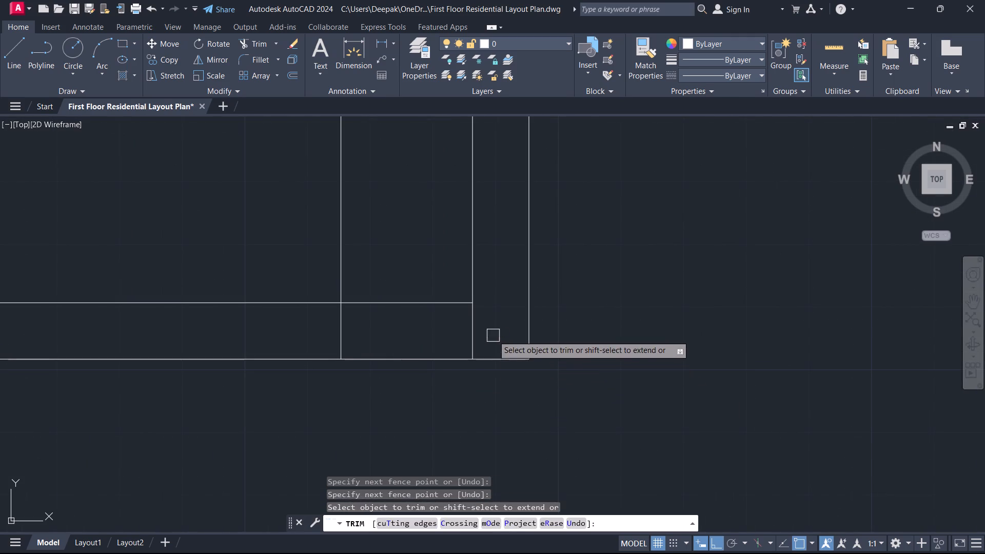
{"action": "left_click_drag", "start_coordinate": [493, 334], "coordinate": [318, 328]}
{"action": "left_click_drag", "start_coordinate": [373, 243], "coordinate": [332, 236]}
{"action": "key", "text": "Escape"}
Examine the stacked rooms, especially the open wall ends where the lowest and middle rooms meet on the right.
{"action": "scroll", "coordinate": [337, 238], "scroll_direction": "down", "scroll_amount": 6}
{"action": "middle_click_drag", "start_coordinate": [337, 238], "coordinate": [352, 302]}
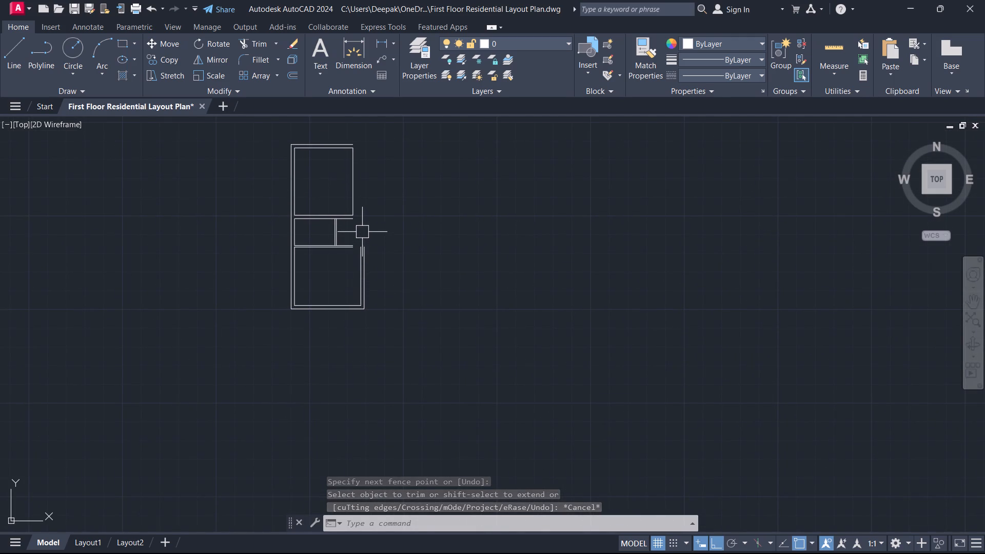
{"action": "scroll", "coordinate": [362, 232], "scroll_direction": "up", "scroll_amount": 2}
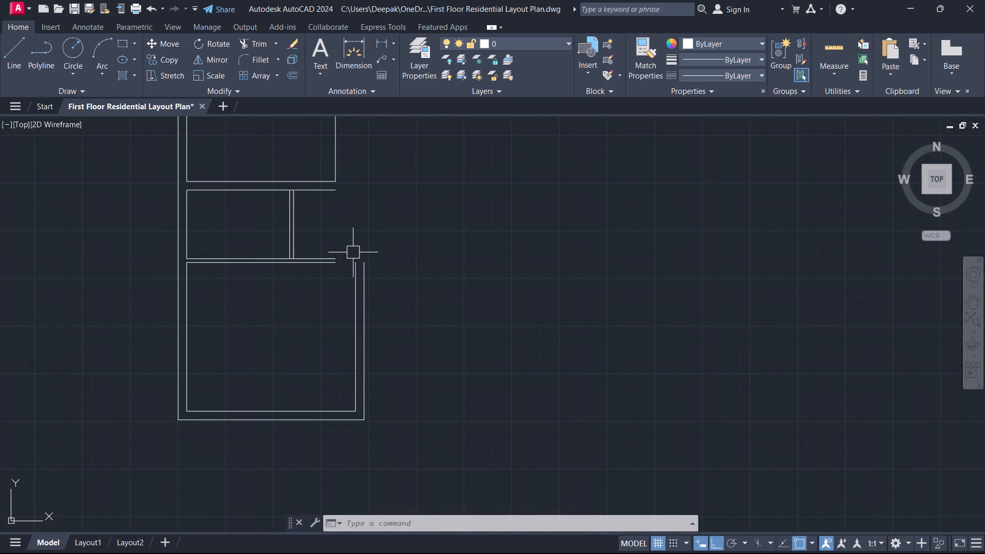
{"action": "scroll", "coordinate": [303, 258], "scroll_direction": "up", "scroll_amount": 1}
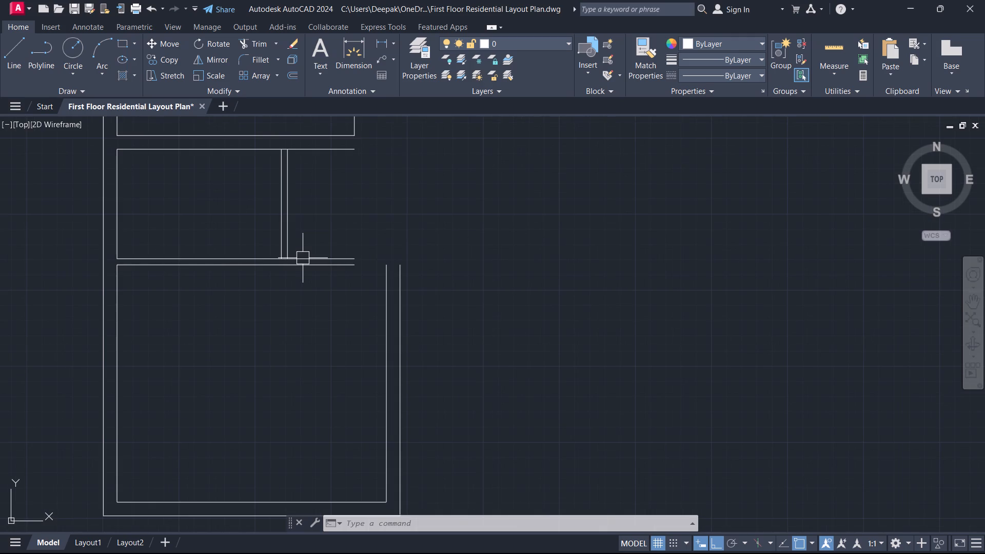
{"action": "middle_click_drag", "start_coordinate": [299, 271], "coordinate": [342, 379]}
{"action": "scroll", "coordinate": [342, 379], "scroll_direction": "down", "scroll_amount": 2}
{"action": "middle_click_drag", "start_coordinate": [342, 379], "coordinate": [341, 379]}
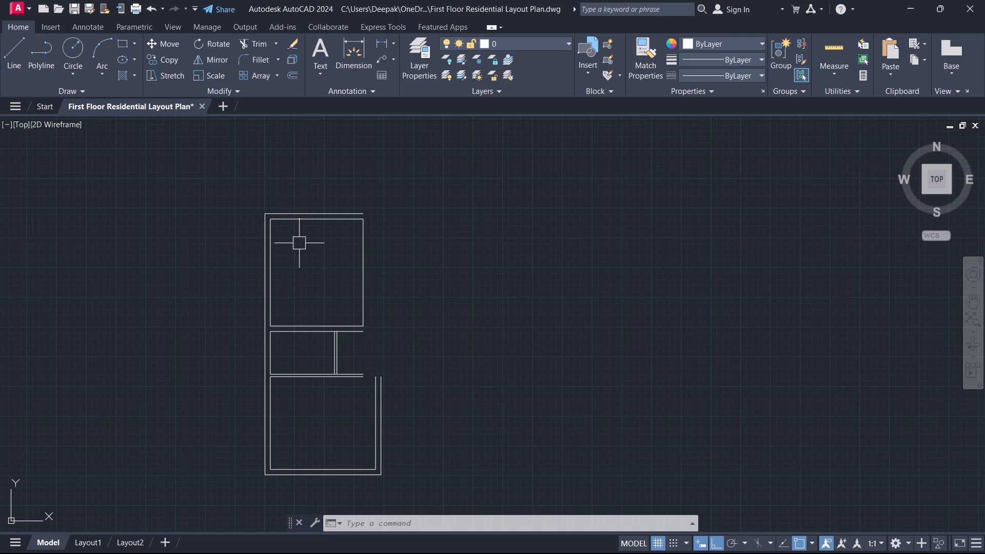
Offset the top room's outer top wall line 10'3" upward to start a new room above it.
{"action": "type", "text": "o"}
{"action": "key", "text": "space"}
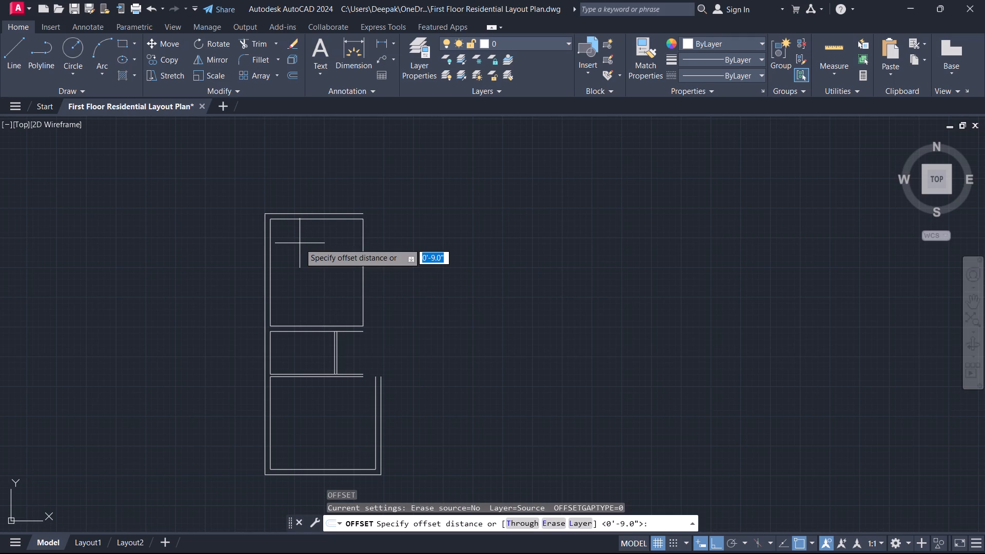
{"action": "type", "text": "10'3"}
{"action": "key", "text": "Return"}
{"action": "scroll", "coordinate": [268, 179], "scroll_direction": "up", "scroll_amount": 1}
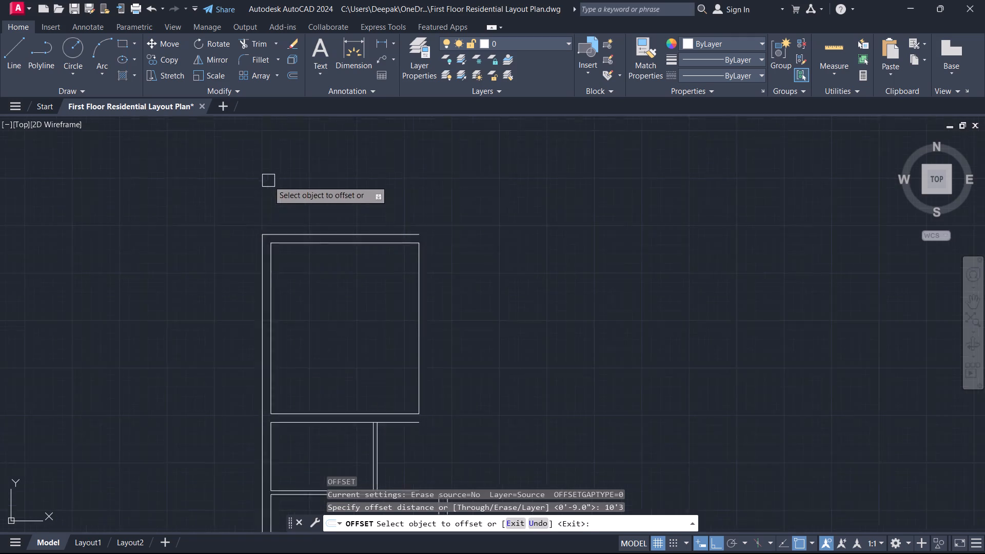
{"action": "scroll", "coordinate": [269, 181], "scroll_direction": "up", "scroll_amount": 1}
{"action": "left_click", "coordinate": [311, 263]}
{"action": "left_click", "coordinate": [316, 228]}
{"action": "key", "text": "Escape"}
Offset the new upper line 9" upward to form the outer face of the new room's top wall.
{"action": "scroll", "coordinate": [323, 228], "scroll_direction": "down", "scroll_amount": 2}
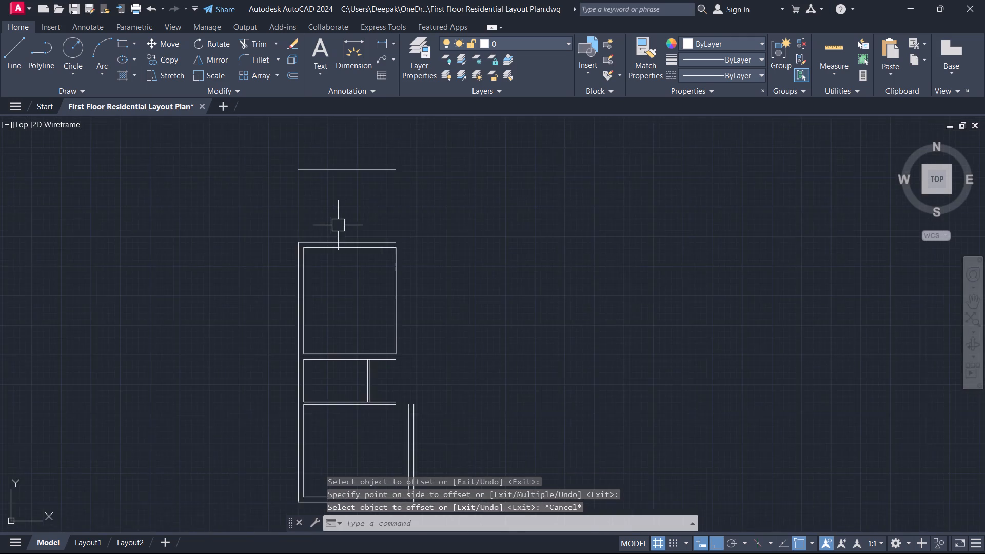
{"action": "scroll", "coordinate": [339, 225], "scroll_direction": "down", "scroll_amount": 1}
{"action": "middle_click_drag", "start_coordinate": [341, 223], "coordinate": [334, 269]}
{"action": "type", "text": "o"}
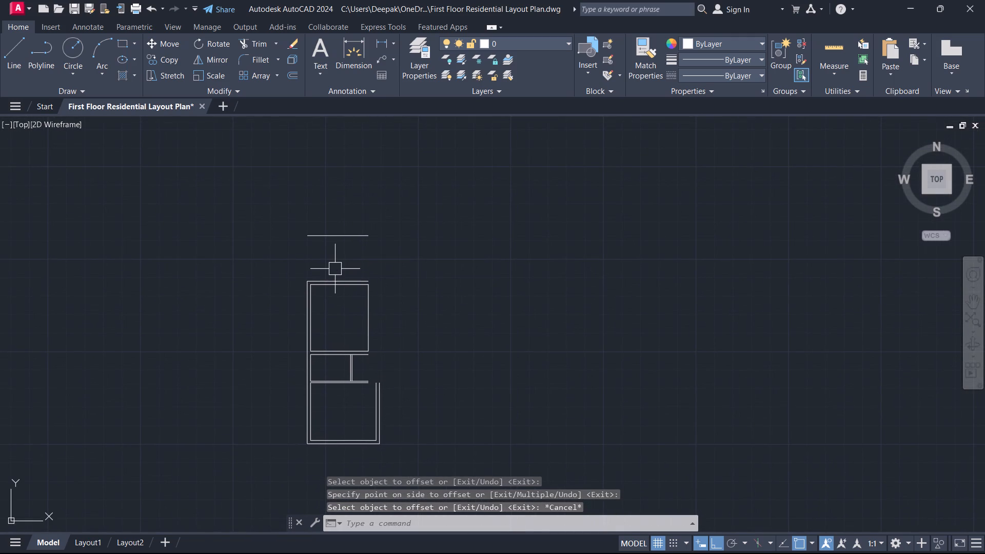
{"action": "key", "text": "space"}
{"action": "key", "text": "9"}
{"action": "key", "text": "Return"}
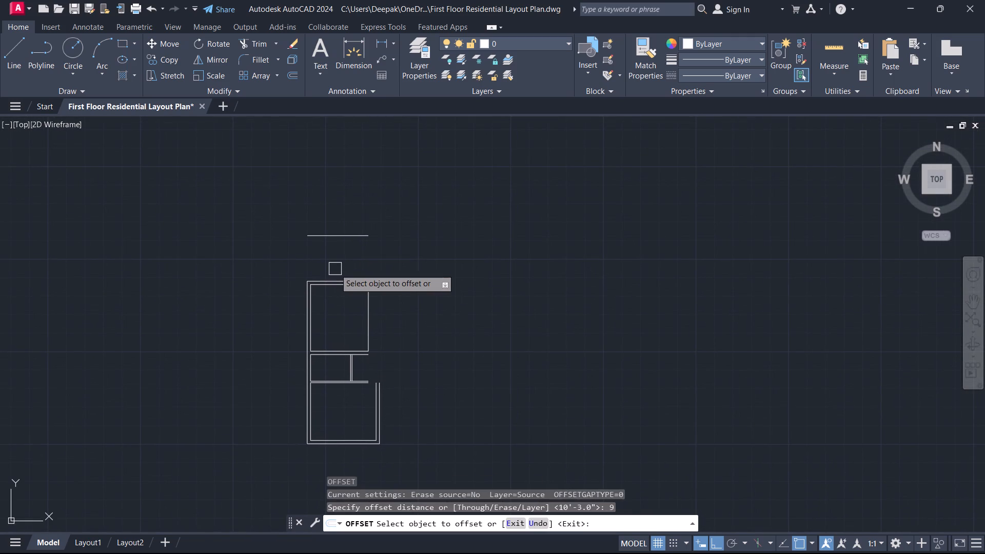
{"action": "left_click", "coordinate": [337, 234]}
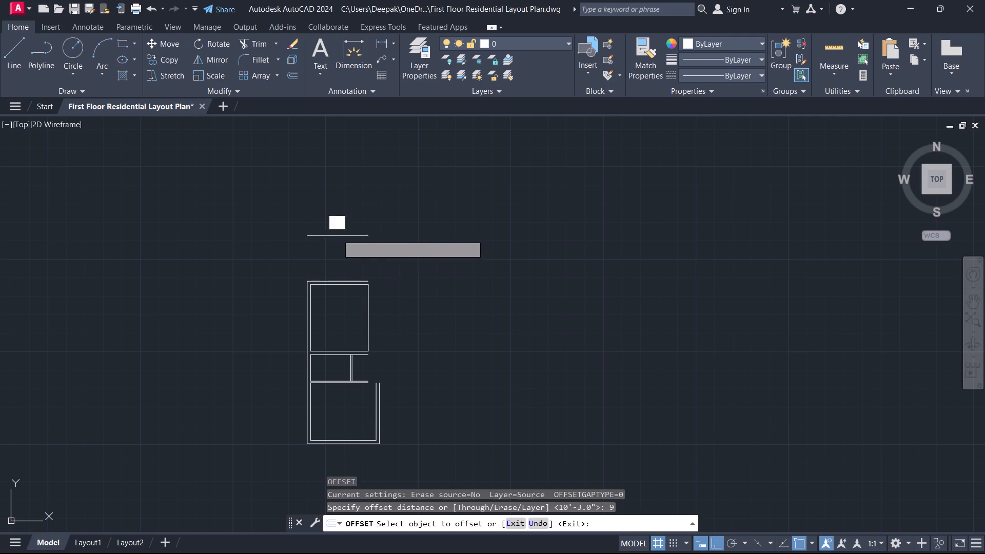
{"action": "left_click", "coordinate": [331, 200]}
{"action": "key", "text": "Escape"}
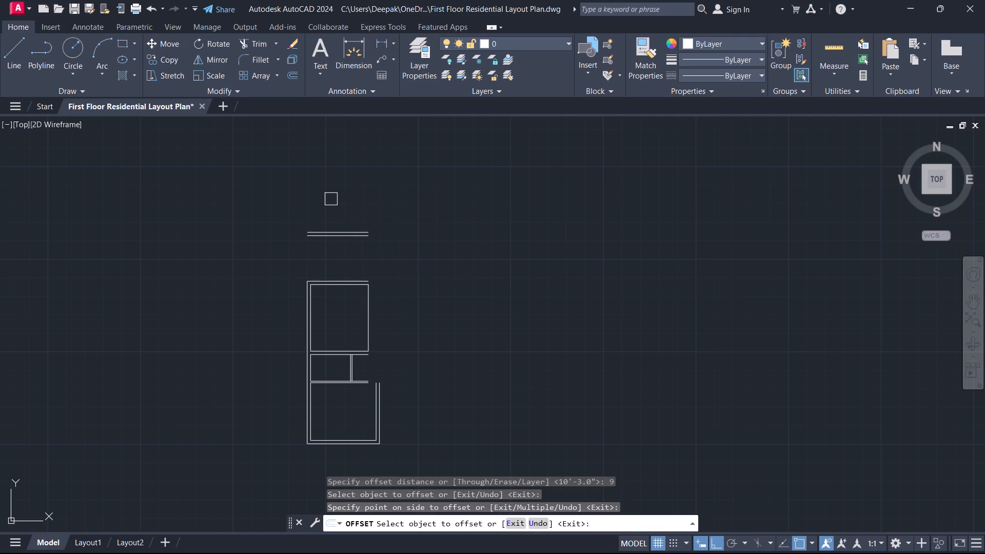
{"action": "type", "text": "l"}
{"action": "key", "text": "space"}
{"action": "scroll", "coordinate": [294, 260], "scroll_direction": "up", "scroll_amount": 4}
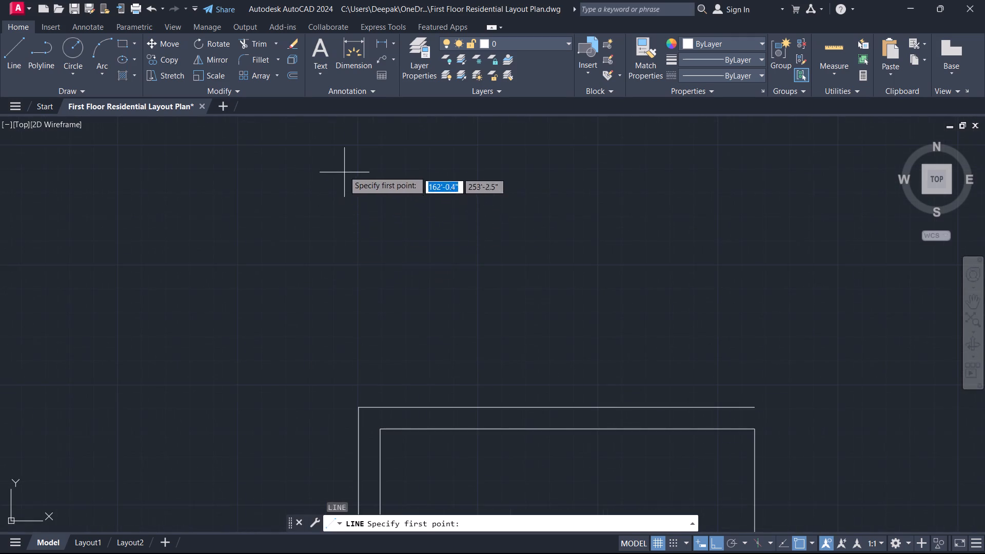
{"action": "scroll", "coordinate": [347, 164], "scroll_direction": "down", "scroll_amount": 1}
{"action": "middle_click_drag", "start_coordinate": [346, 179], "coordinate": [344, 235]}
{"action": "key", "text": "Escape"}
Extend the left wall upward, with its inner line to the new inner top line and its outer line to the new outer top line.
{"action": "type", "text": "ex"}
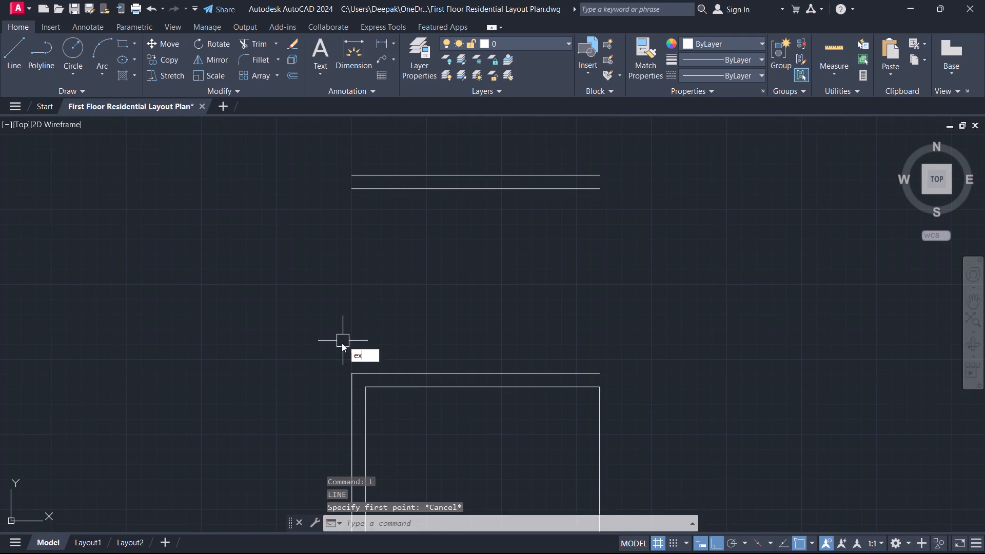
{"action": "key", "text": "space"}
{"action": "left_click", "coordinate": [352, 399]}
{"action": "left_click", "coordinate": [364, 404]}
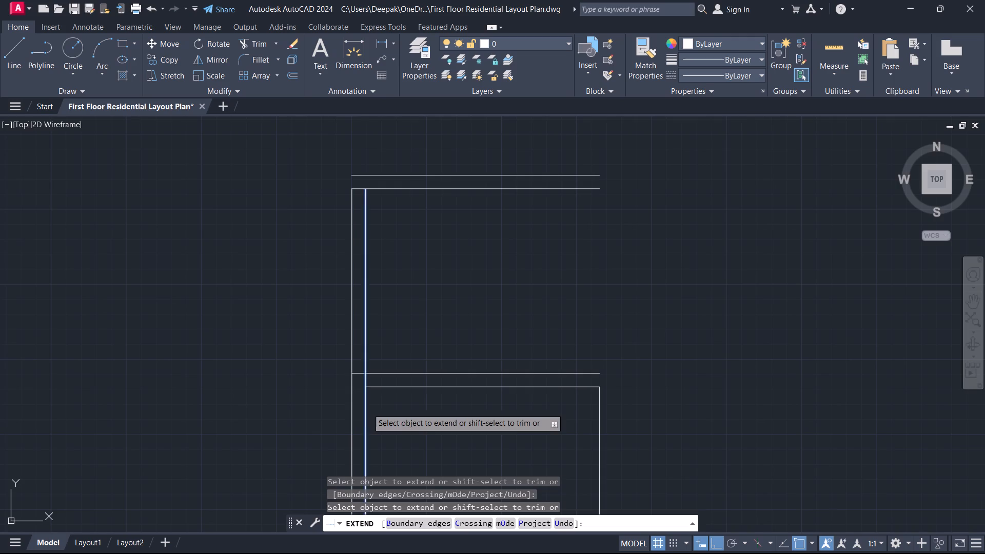
{"action": "left_click", "coordinate": [367, 408]}
{"action": "left_click", "coordinate": [348, 268]}
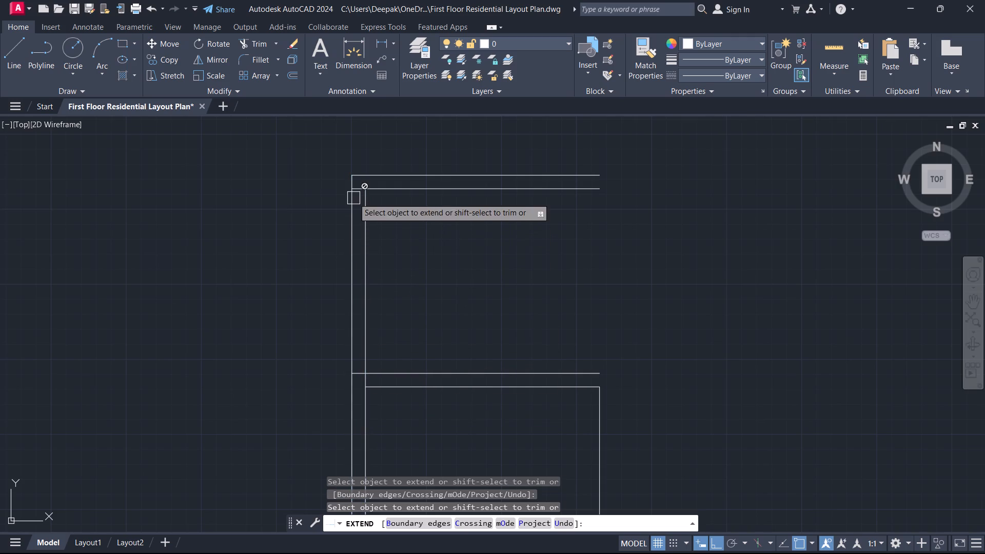
{"action": "key", "text": "Escape"}
Trim the two horizontal stubs between the new room's left wall lines and the inner left line crossing the wall shared with the room below.
{"action": "type", "text": "tr"}
{"action": "key", "text": "space"}
{"action": "scroll", "coordinate": [355, 194], "scroll_direction": "up", "scroll_amount": 2}
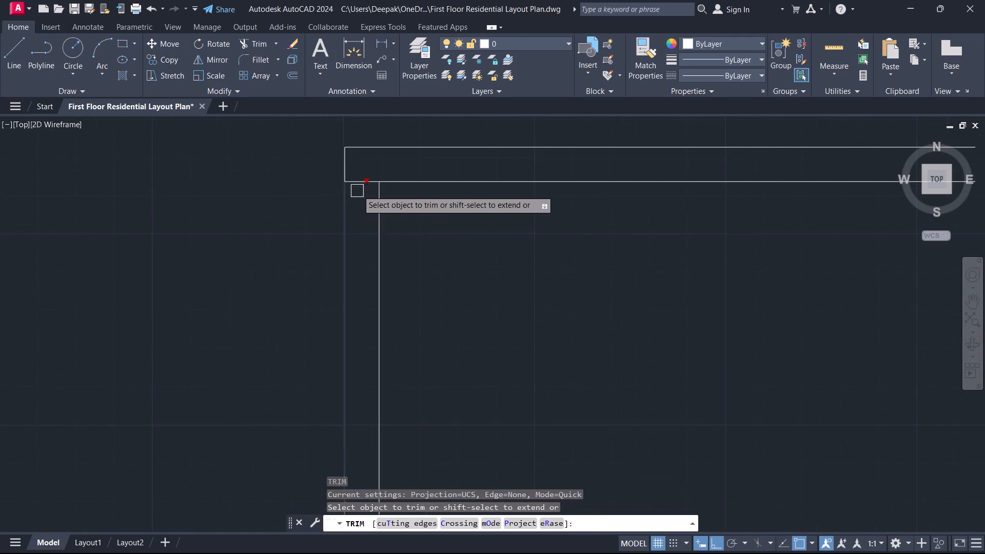
{"action": "scroll", "coordinate": [358, 190], "scroll_direction": "up", "scroll_amount": 2}
{"action": "left_click", "coordinate": [375, 144]}
{"action": "scroll", "coordinate": [356, 265], "scroll_direction": "down", "scroll_amount": 4}
{"action": "middle_click_drag", "start_coordinate": [352, 365], "coordinate": [370, 281]}
{"action": "scroll", "coordinate": [369, 380], "scroll_direction": "up", "scroll_amount": 2}
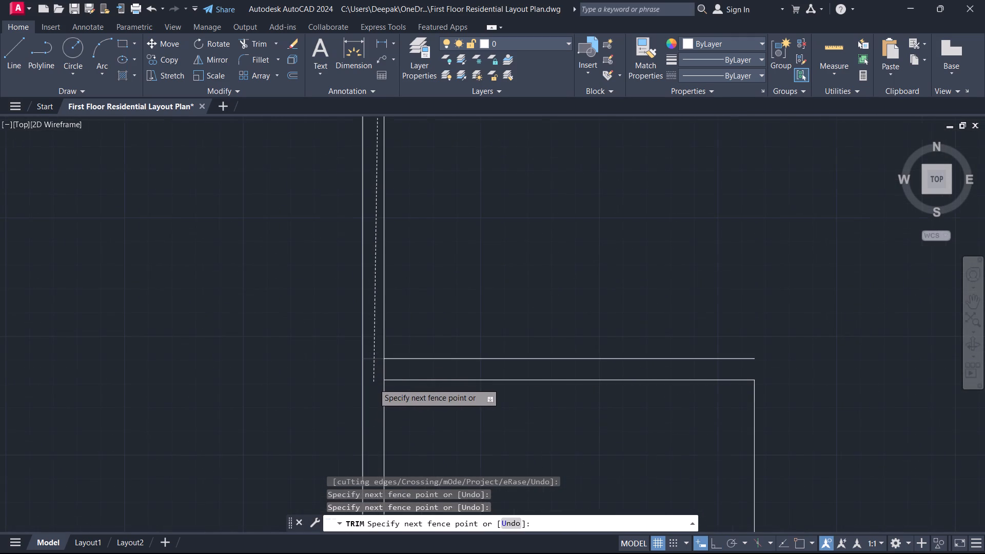
{"action": "middle_click_drag", "start_coordinate": [374, 383], "coordinate": [349, 498]}
{"action": "scroll", "coordinate": [351, 497], "scroll_direction": "down", "scroll_amount": 1}
{"action": "left_click", "coordinate": [348, 478]}
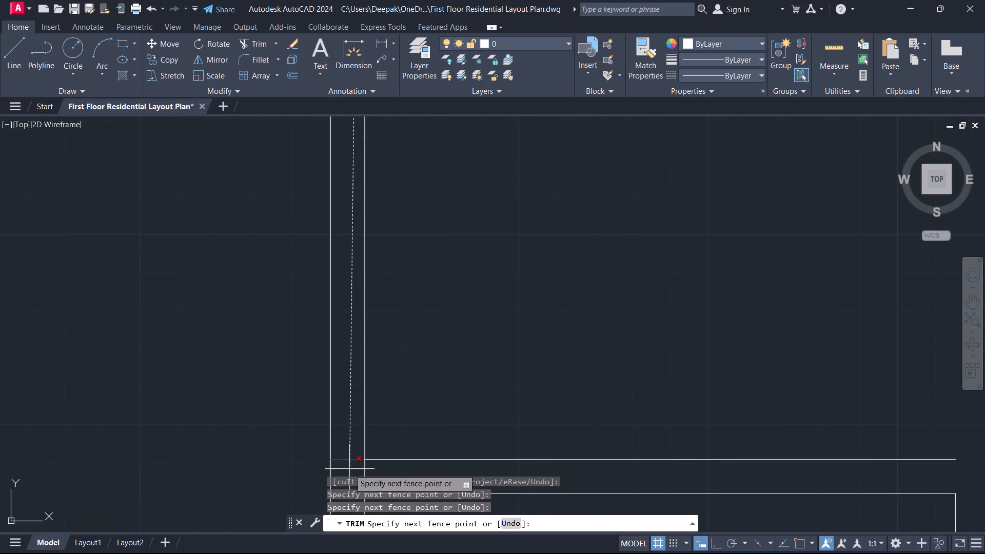
{"action": "left_click", "coordinate": [349, 469]}
{"action": "scroll", "coordinate": [346, 434], "scroll_direction": "down", "scroll_amount": 3}
{"action": "scroll", "coordinate": [356, 390], "scroll_direction": "up", "scroll_amount": 2}
{"action": "middle_click_drag", "start_coordinate": [356, 390], "coordinate": [388, 310]}
{"action": "scroll", "coordinate": [376, 416], "scroll_direction": "up", "scroll_amount": 3}
{"action": "middle_click_drag", "start_coordinate": [372, 463], "coordinate": [438, 339]}
{"action": "left_click_drag", "start_coordinate": [445, 342], "coordinate": [439, 343]}
{"action": "left_click", "coordinate": [408, 348]}
{"action": "key", "text": "Escape"}
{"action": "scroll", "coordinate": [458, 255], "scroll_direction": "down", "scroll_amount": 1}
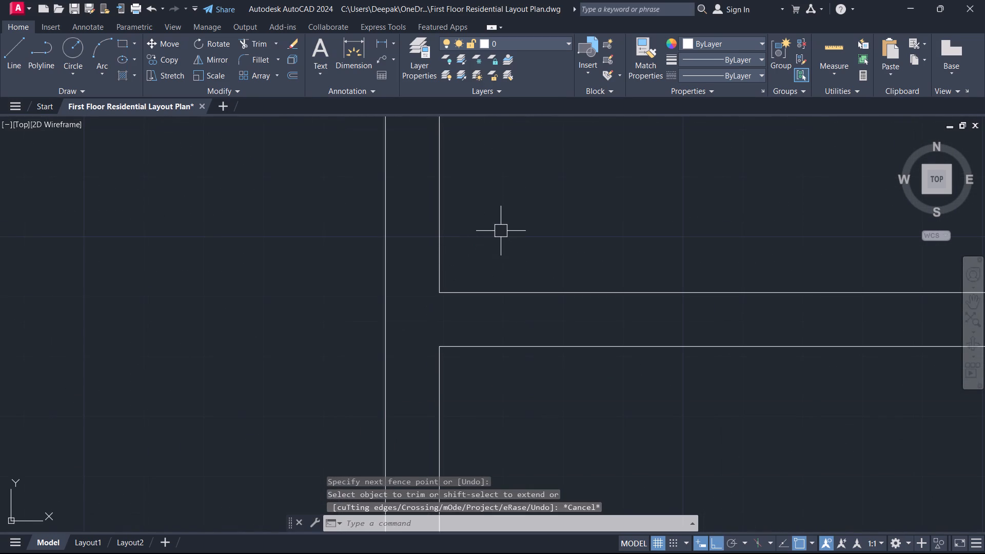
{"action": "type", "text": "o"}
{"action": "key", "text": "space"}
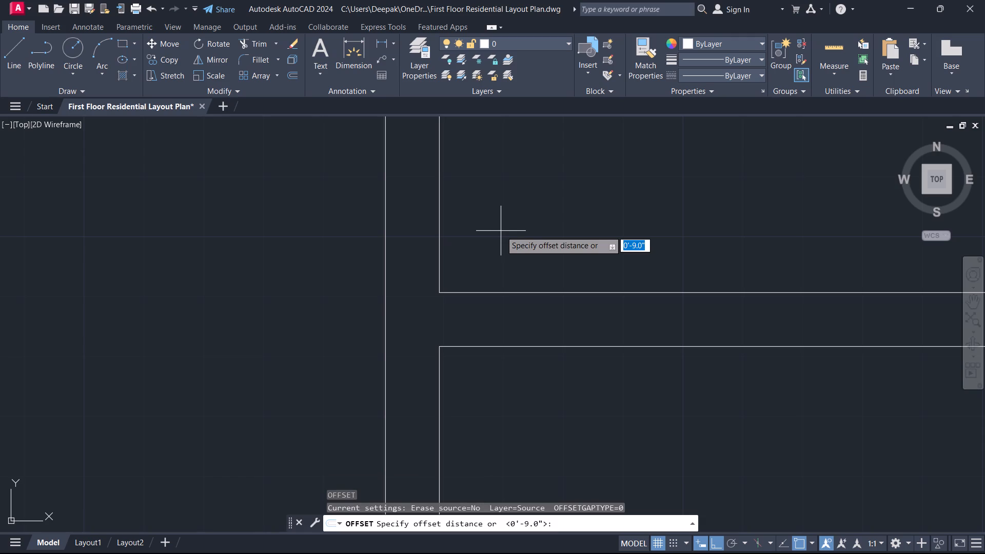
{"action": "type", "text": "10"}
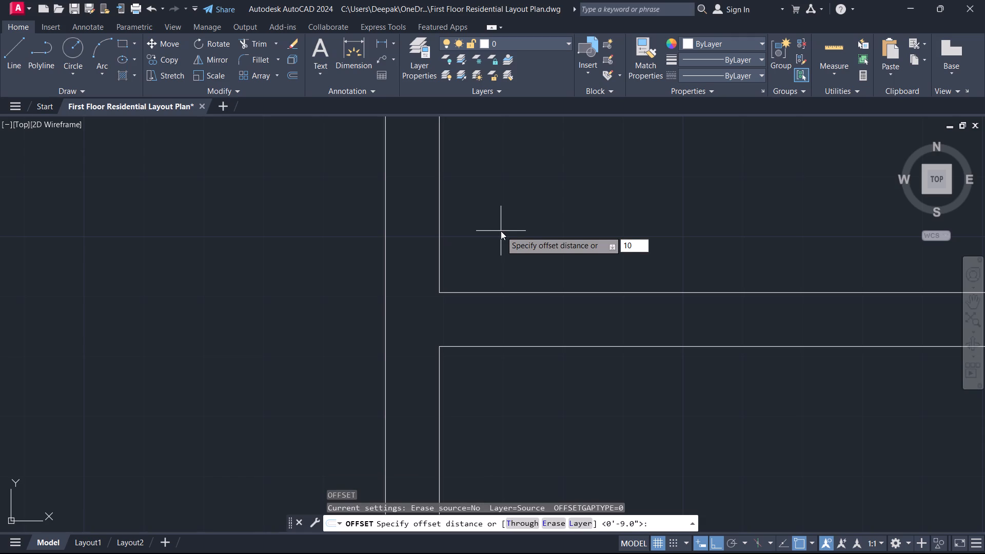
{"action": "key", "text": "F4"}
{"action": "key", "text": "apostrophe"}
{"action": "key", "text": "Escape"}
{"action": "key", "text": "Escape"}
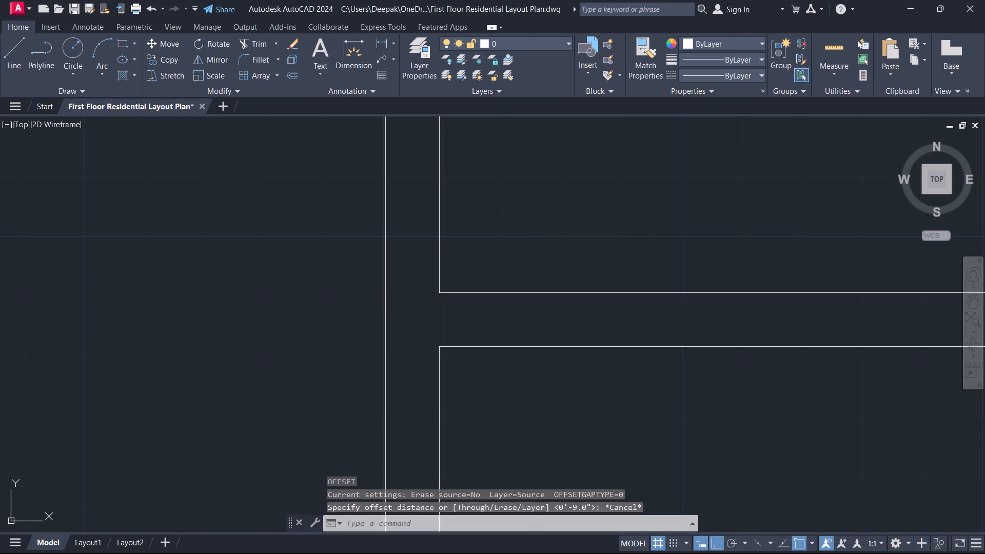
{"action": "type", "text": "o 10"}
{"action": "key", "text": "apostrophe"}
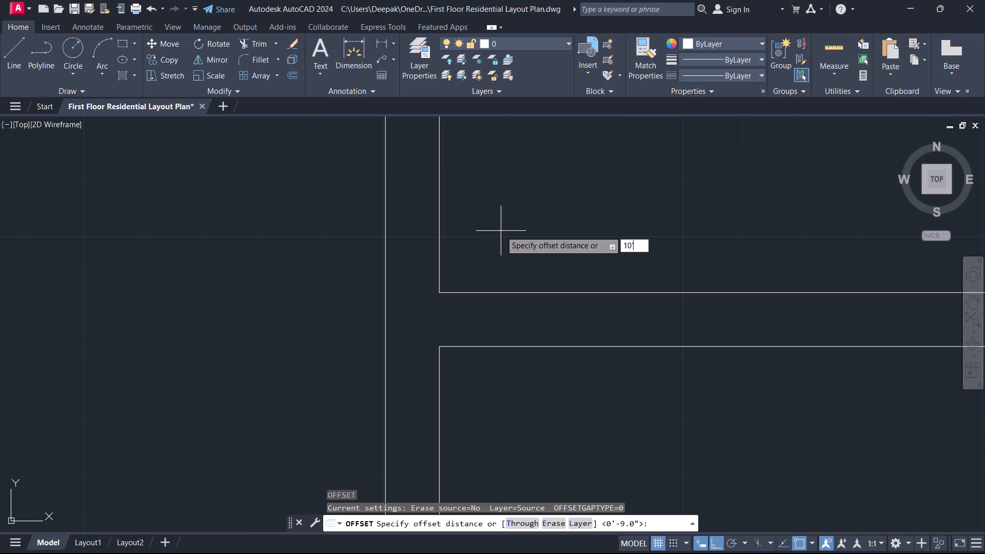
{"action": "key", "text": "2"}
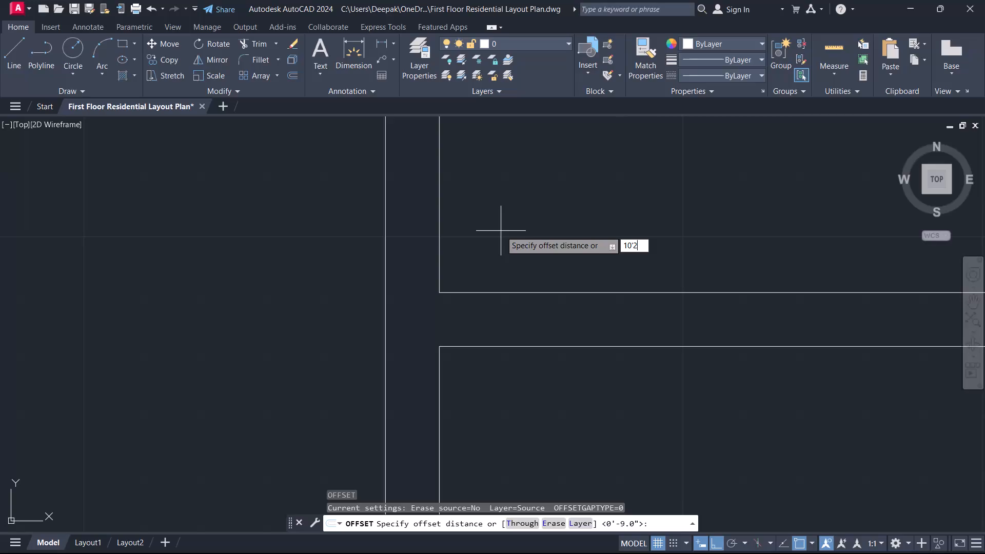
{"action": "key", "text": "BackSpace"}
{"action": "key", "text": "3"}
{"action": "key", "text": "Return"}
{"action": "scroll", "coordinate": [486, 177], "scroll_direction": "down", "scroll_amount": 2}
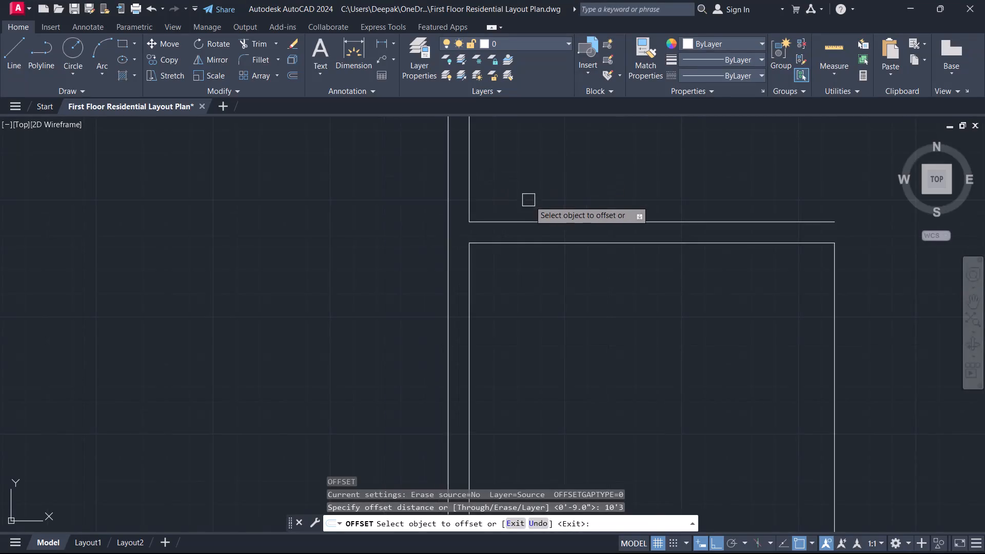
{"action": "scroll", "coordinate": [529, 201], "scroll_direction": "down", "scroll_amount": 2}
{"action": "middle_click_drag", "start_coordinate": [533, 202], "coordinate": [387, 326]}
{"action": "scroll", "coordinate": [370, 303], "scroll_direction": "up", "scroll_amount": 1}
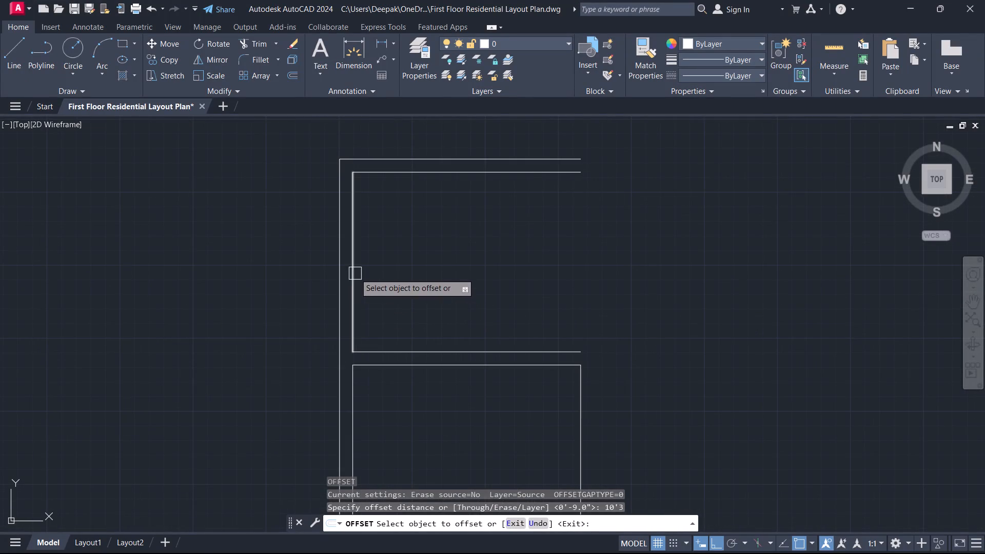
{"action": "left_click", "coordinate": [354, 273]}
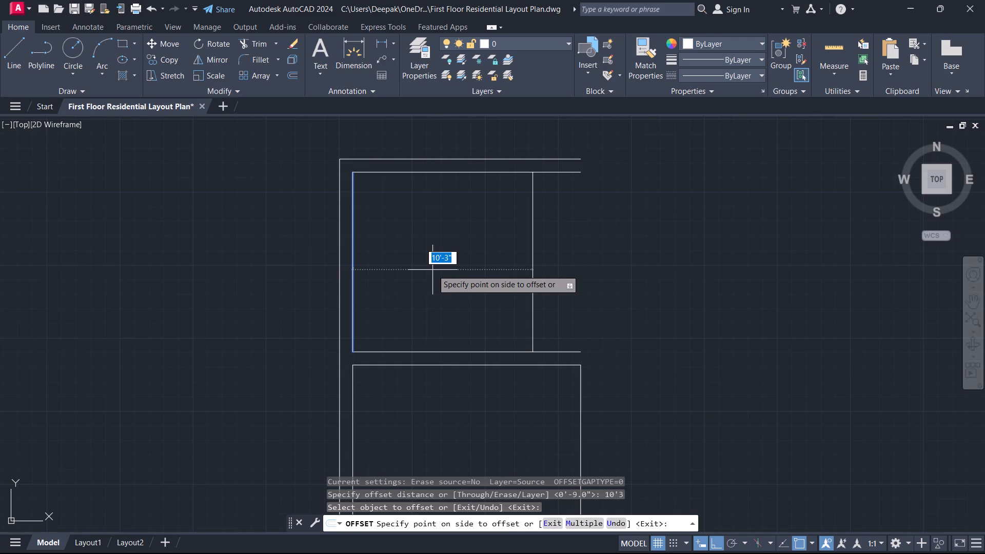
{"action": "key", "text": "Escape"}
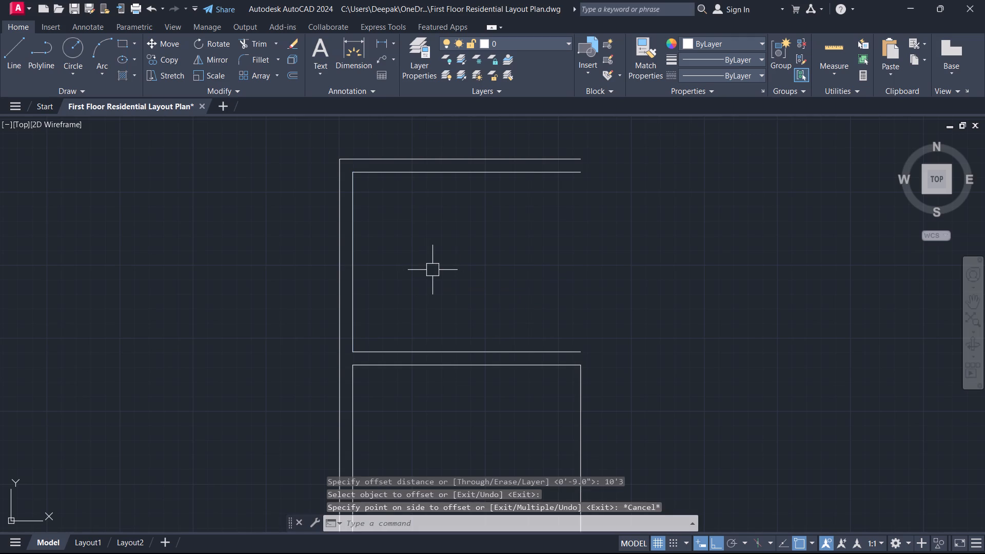
Offset the new top room's inner left wall line 8'3" to the right to place a partition line.
{"action": "type", "text": "o 8'3"}
{"action": "key", "text": "Return"}
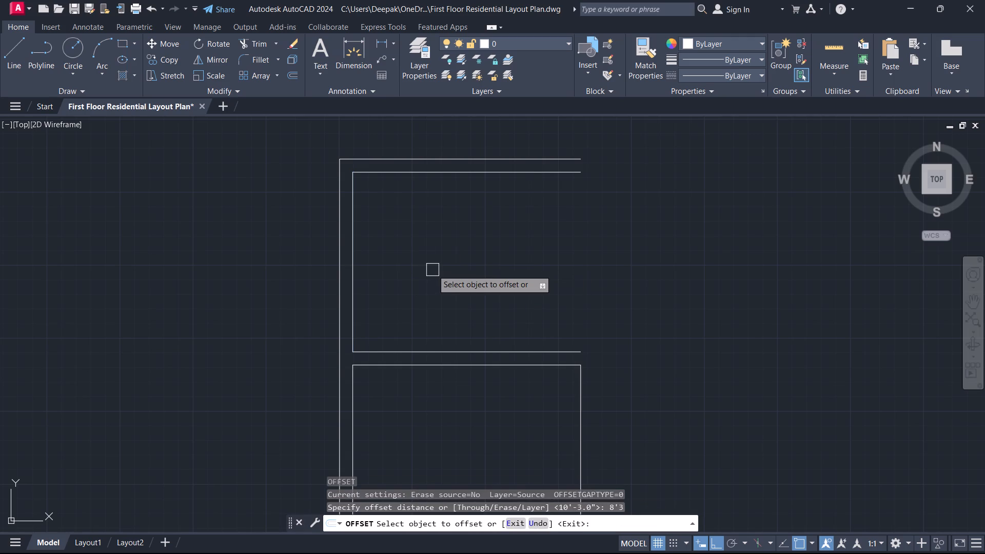
{"action": "left_click", "coordinate": [353, 291]}
{"action": "left_click", "coordinate": [406, 288]}
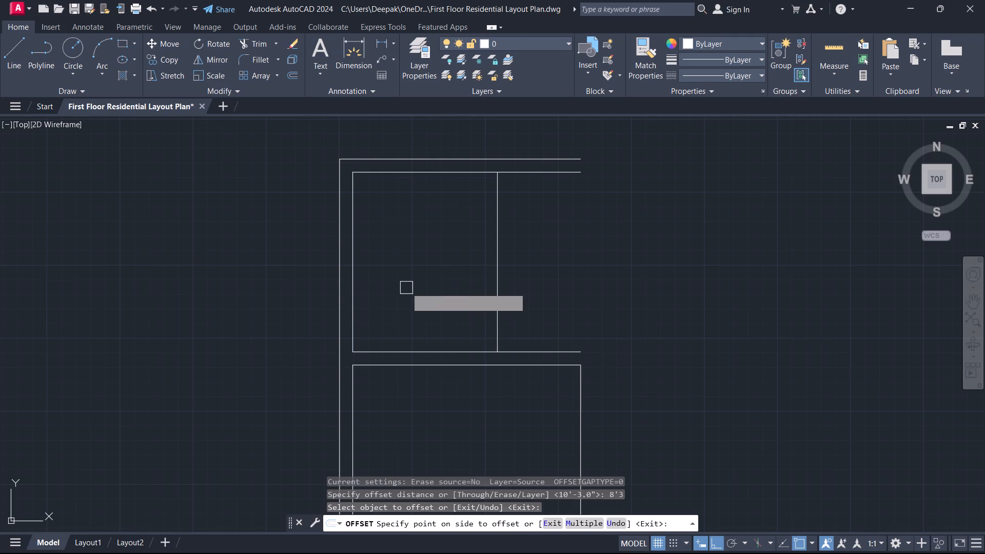
{"action": "key", "text": "Escape"}
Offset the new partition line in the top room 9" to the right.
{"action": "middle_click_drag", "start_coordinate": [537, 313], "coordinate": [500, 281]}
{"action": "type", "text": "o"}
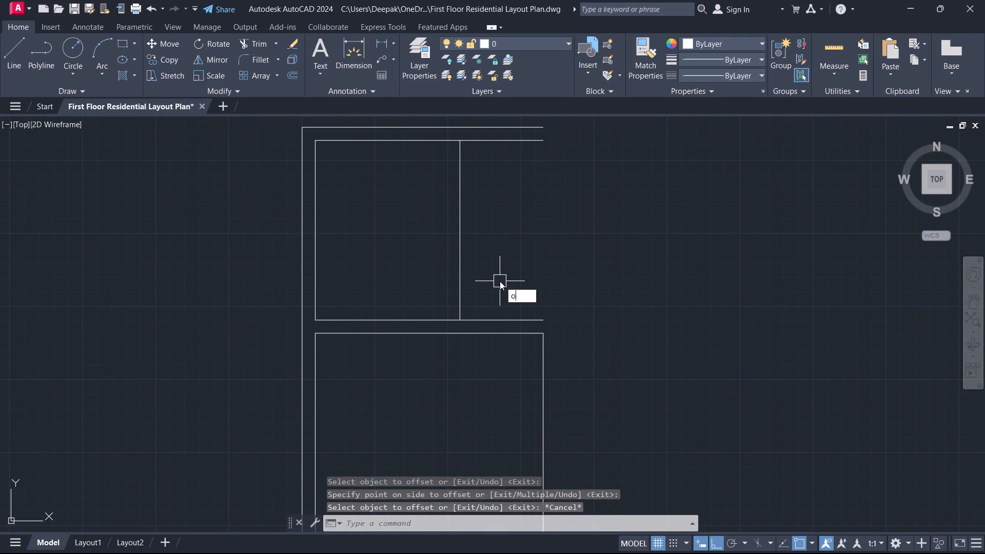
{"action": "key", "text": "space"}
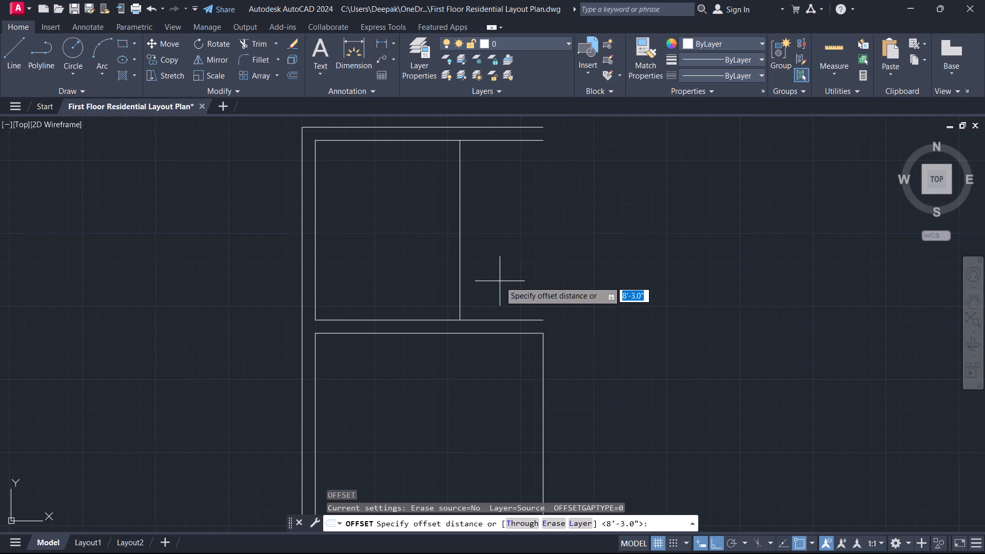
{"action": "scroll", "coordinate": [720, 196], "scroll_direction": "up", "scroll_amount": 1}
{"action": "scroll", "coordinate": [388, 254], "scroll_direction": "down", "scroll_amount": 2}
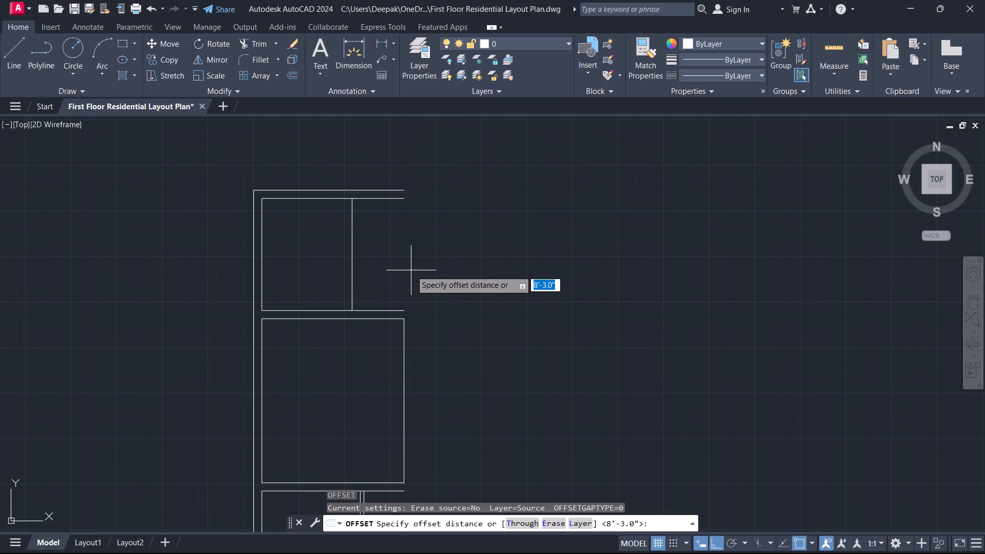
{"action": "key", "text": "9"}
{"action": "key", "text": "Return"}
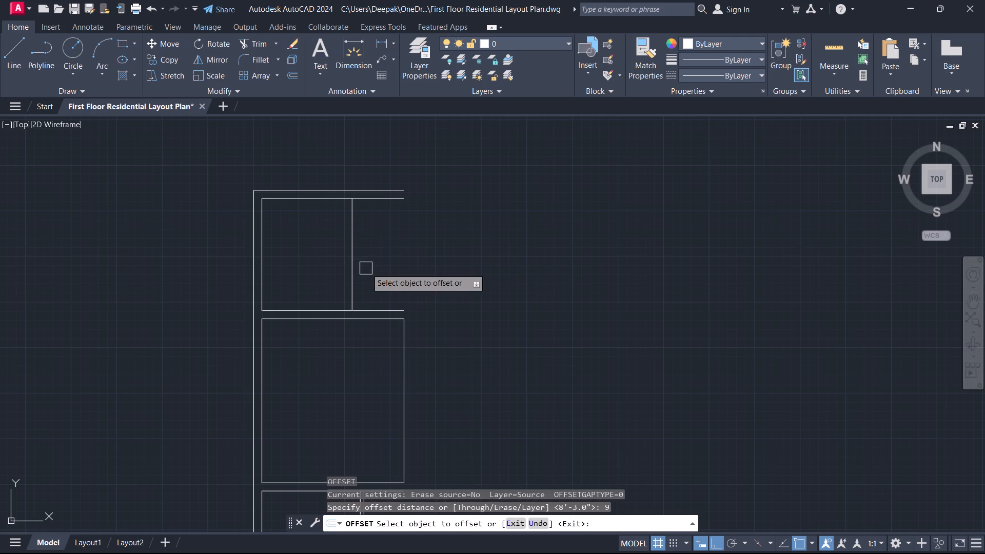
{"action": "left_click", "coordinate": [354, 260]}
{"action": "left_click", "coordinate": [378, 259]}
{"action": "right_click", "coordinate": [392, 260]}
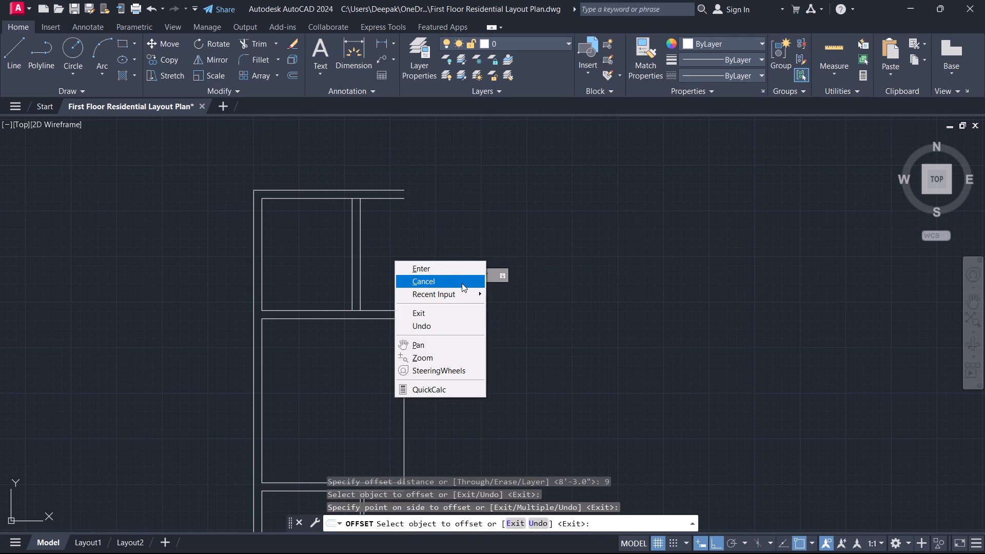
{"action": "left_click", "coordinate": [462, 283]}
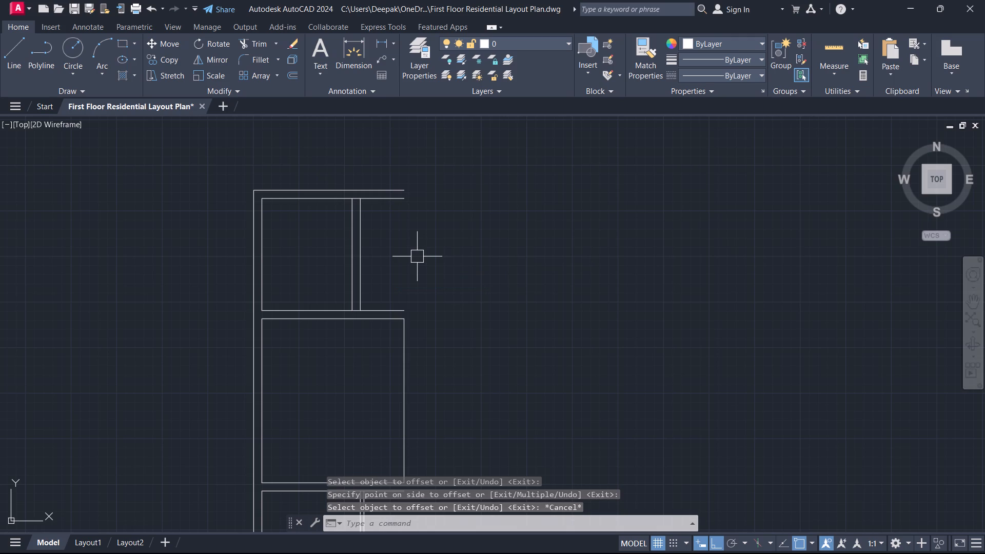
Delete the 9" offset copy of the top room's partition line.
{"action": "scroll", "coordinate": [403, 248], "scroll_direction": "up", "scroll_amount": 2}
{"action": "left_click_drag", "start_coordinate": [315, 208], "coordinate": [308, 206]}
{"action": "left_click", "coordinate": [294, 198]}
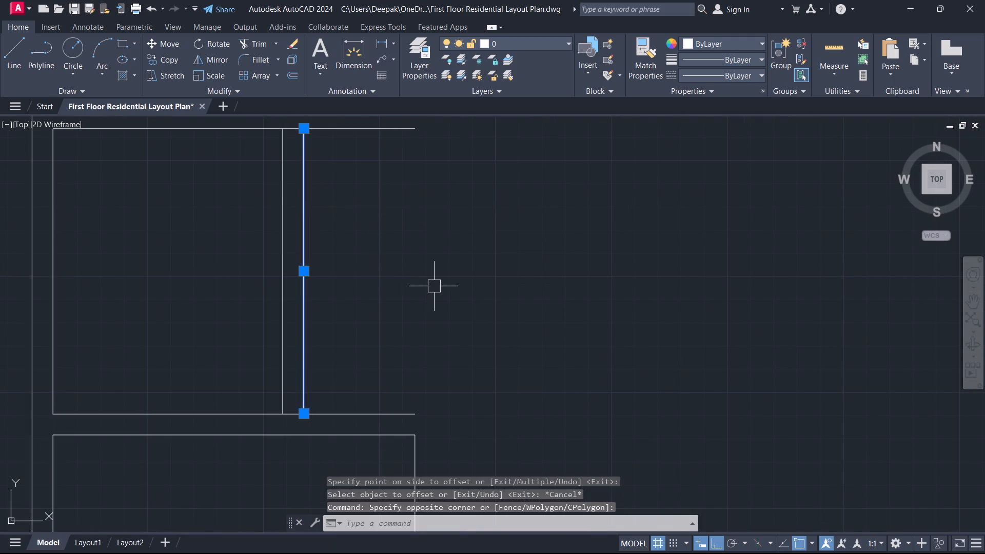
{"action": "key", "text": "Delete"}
Offset the top room's partition line 4" to the right to form the partition's other face.
{"action": "type", "text": "o"}
{"action": "key", "text": "space"}
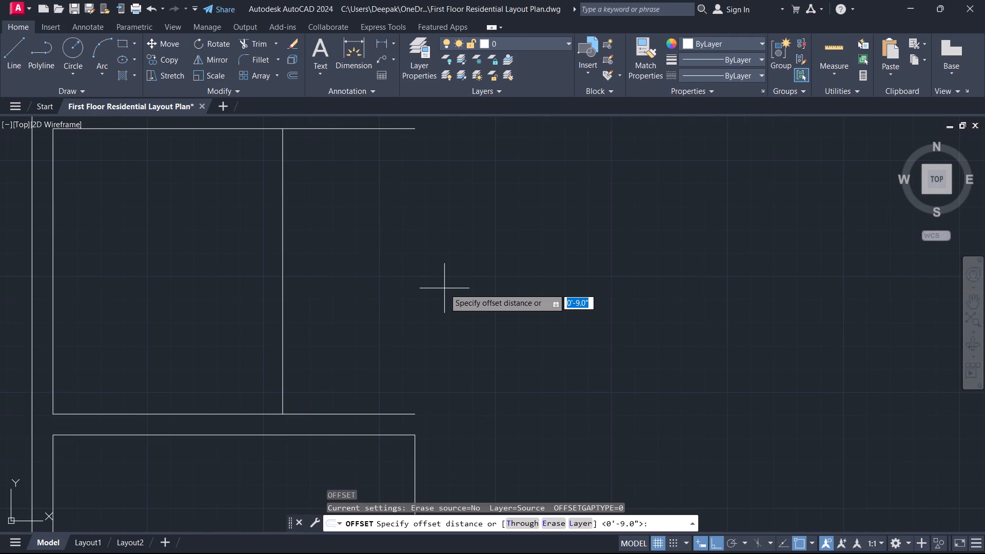
{"action": "key", "text": "4"}
{"action": "key", "text": "Return"}
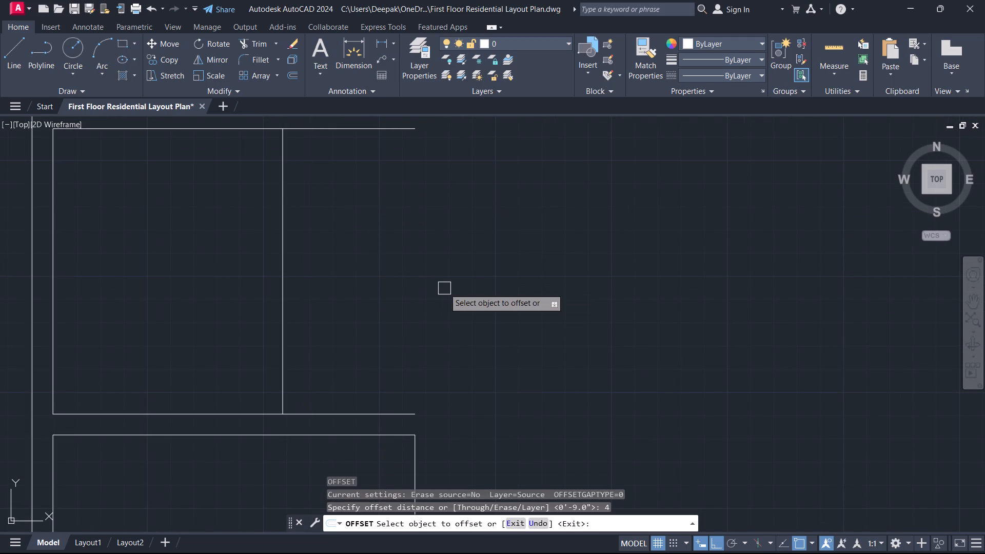
{"action": "left_click", "coordinate": [284, 313]}
{"action": "left_click", "coordinate": [341, 327]}
{"action": "right_click", "coordinate": [341, 327]}
{"action": "left_click", "coordinate": [384, 347]}
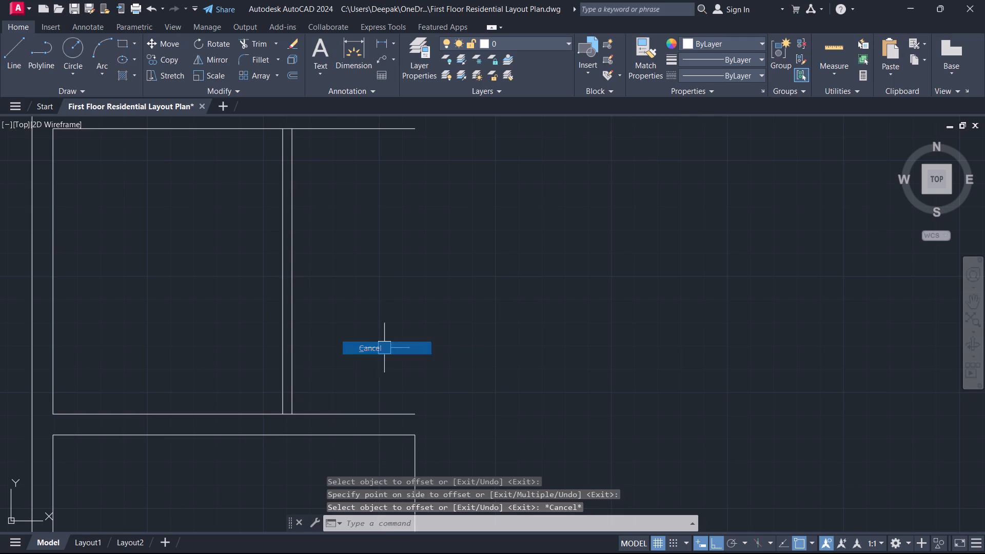
Offset the partition's right line 6' to the right to set the width of the adjoining space.
{"action": "scroll", "coordinate": [332, 293], "scroll_direction": "down", "scroll_amount": 2}
{"action": "middle_click_drag", "start_coordinate": [332, 293], "coordinate": [355, 305]}
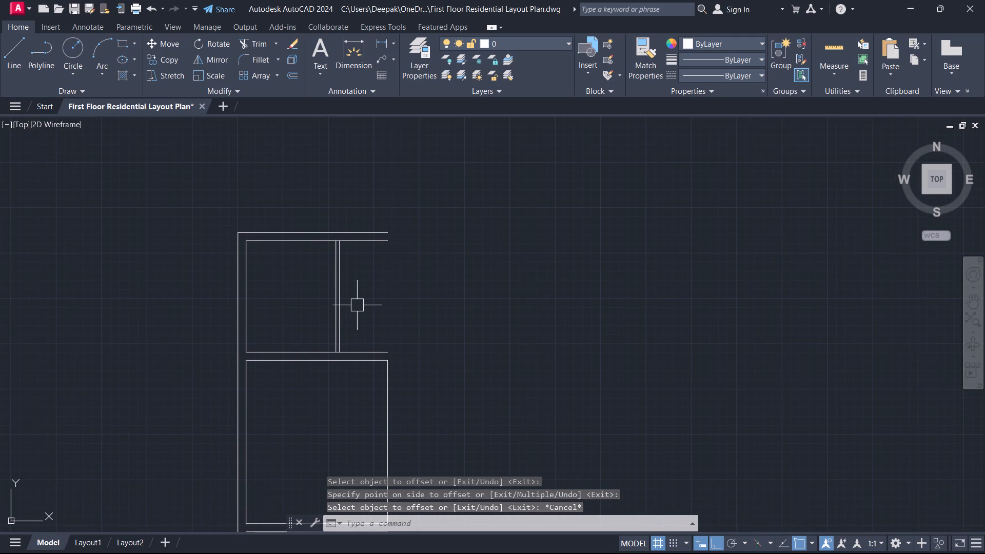
{"action": "type", "text": "o"}
{"action": "key", "text": "space"}
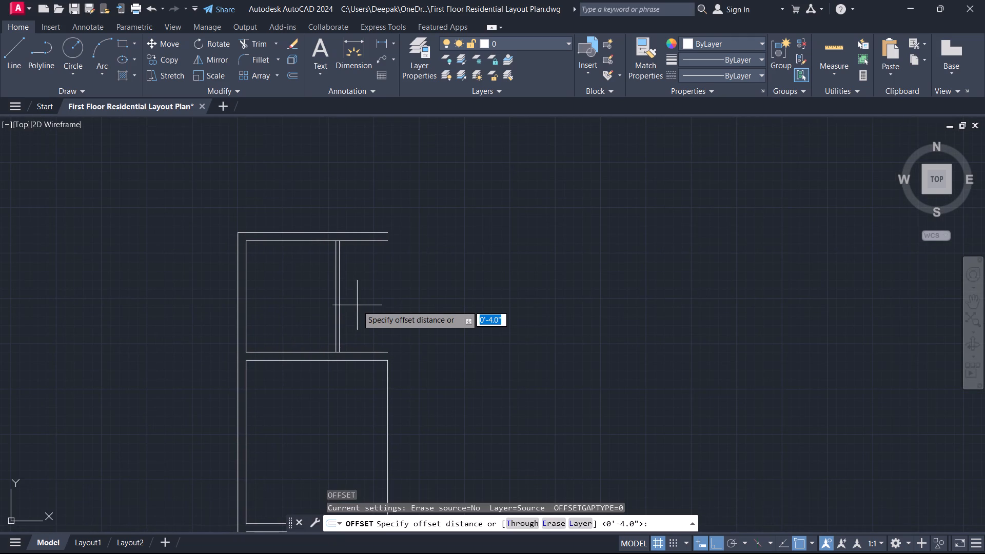
{"action": "type", "text": "6'"}
{"action": "key", "text": "Return"}
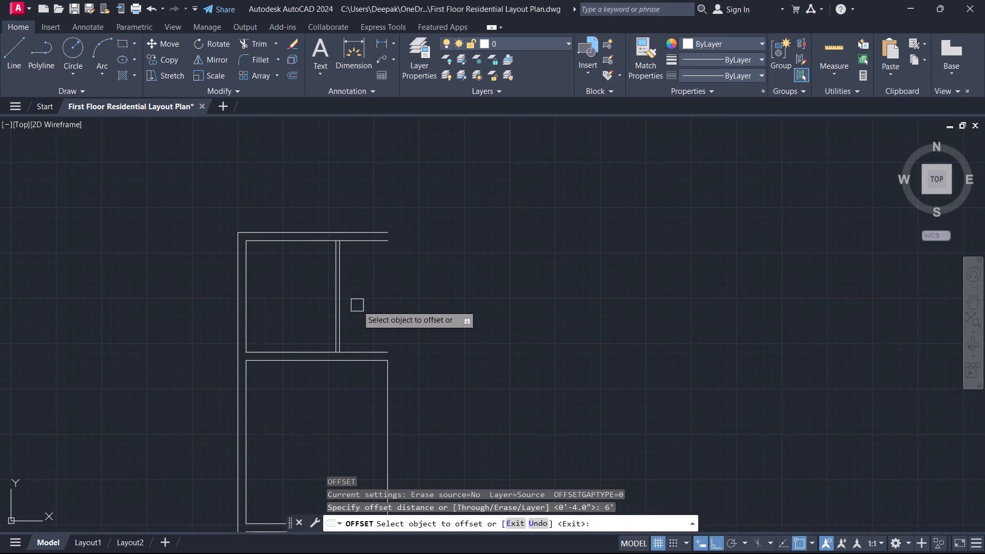
{"action": "scroll", "coordinate": [357, 305], "scroll_direction": "up", "scroll_amount": 3}
{"action": "left_click", "coordinate": [281, 254]}
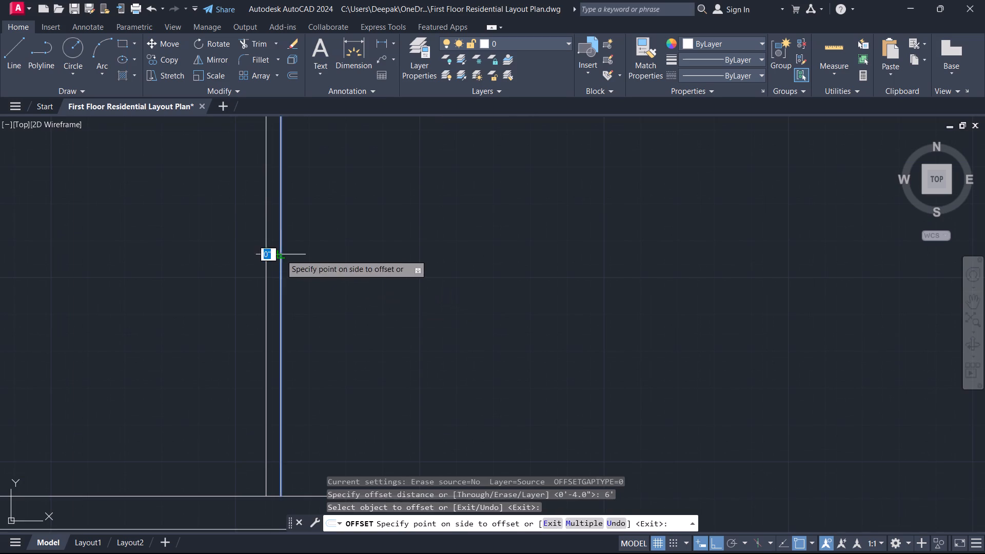
{"action": "left_click", "coordinate": [322, 248]}
{"action": "right_click", "coordinate": [322, 248]}
{"action": "left_click", "coordinate": [367, 273]}
{"action": "scroll", "coordinate": [369, 274], "scroll_direction": "down", "scroll_amount": 2}
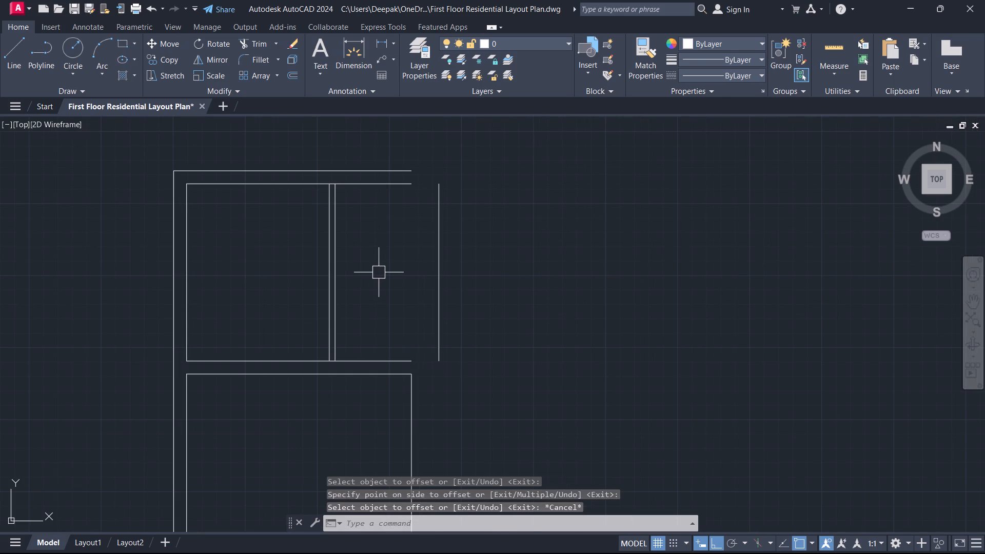
{"action": "scroll", "coordinate": [379, 272], "scroll_direction": "down", "scroll_amount": 3}
{"action": "key", "text": "Escape"}
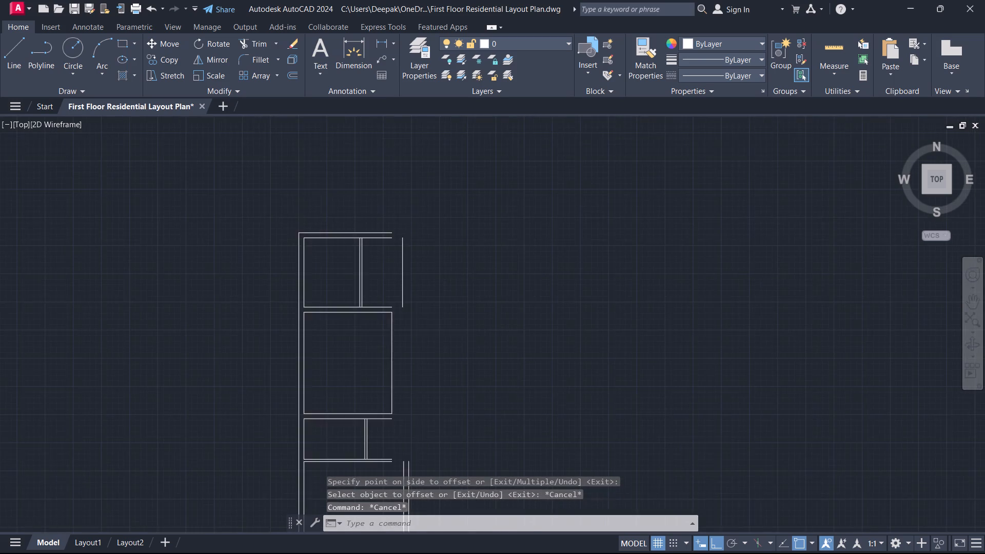
{"action": "key", "text": "Escape"}
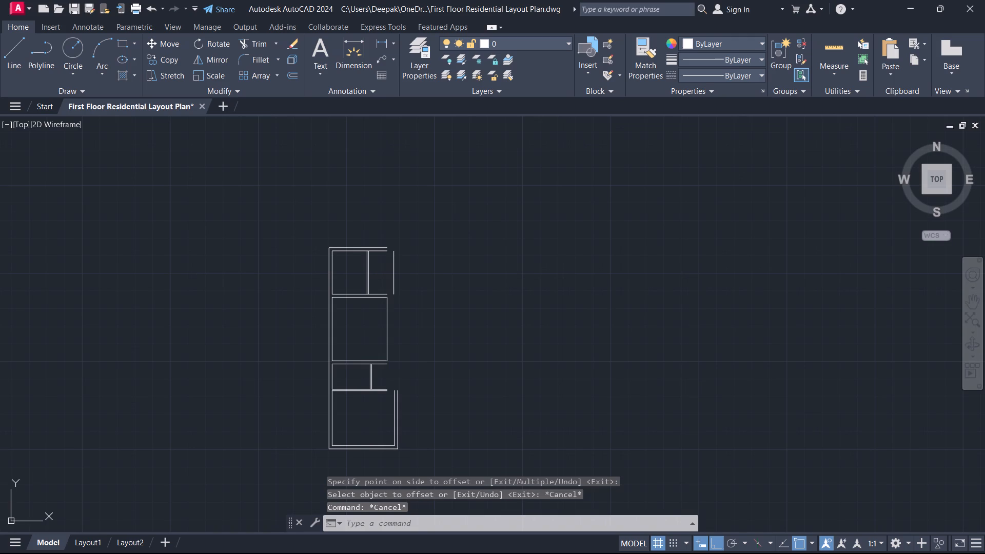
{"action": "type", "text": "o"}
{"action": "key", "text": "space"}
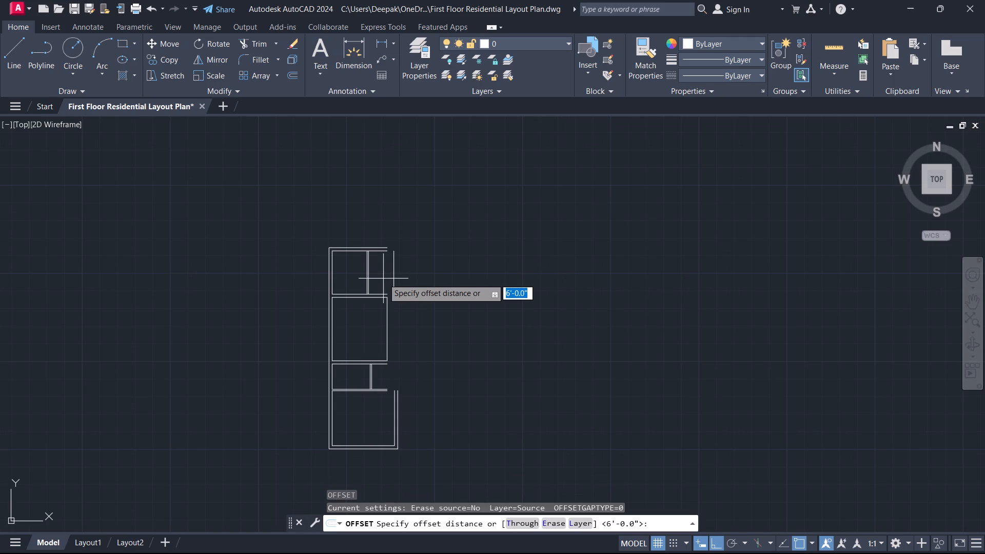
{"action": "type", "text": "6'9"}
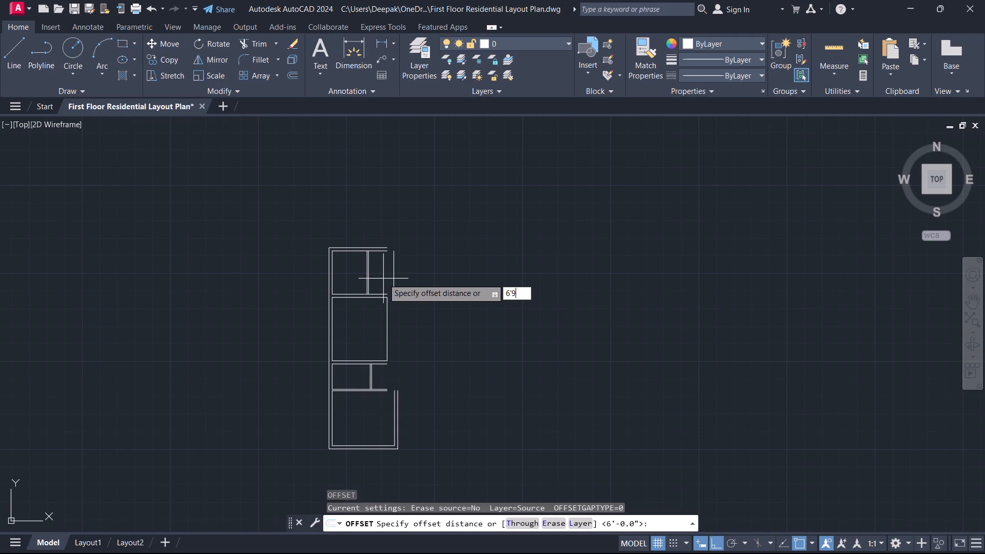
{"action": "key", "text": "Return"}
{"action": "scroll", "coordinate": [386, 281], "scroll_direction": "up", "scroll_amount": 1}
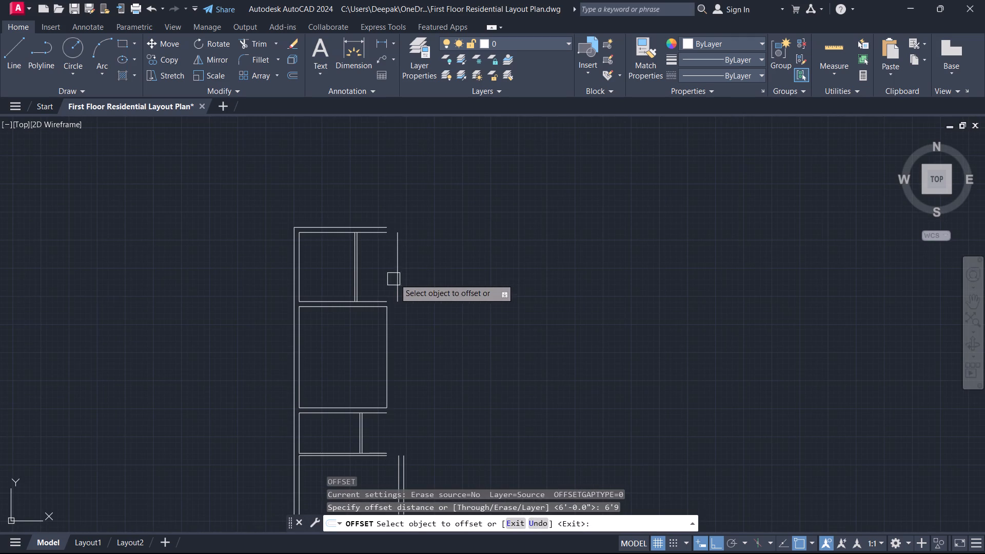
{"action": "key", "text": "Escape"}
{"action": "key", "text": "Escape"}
Offset the line at the adjoining space's right side 4" to the right to form a second partition.
{"action": "type", "text": "o"}
{"action": "key", "text": "space"}
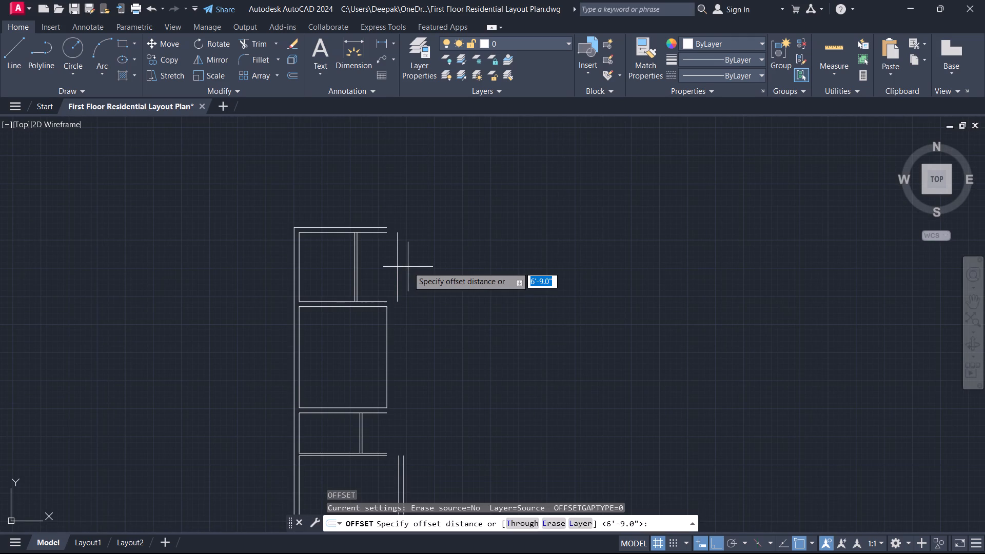
{"action": "key", "text": "4"}
{"action": "key", "text": "Return"}
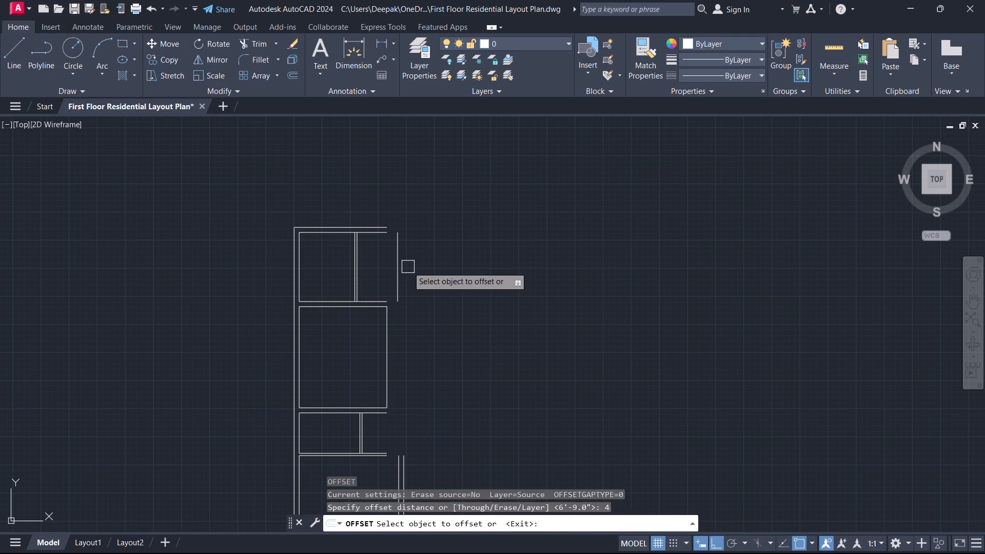
{"action": "left_click_drag", "start_coordinate": [403, 248], "coordinate": [408, 250]}
{"action": "left_click", "coordinate": [420, 255]}
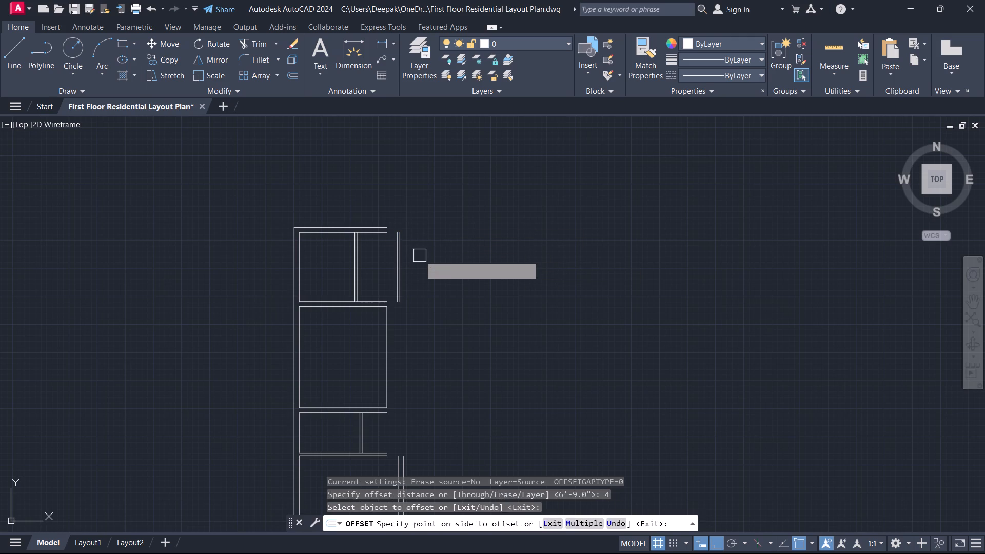
{"action": "key", "text": "Escape"}
Offset the second partition's right line 6'9" to the right to set the width of the third space.
{"action": "type", "text": "o 6'9"}
{"action": "key", "text": "Return"}
{"action": "scroll", "coordinate": [428, 271], "scroll_direction": "up", "scroll_amount": 3}
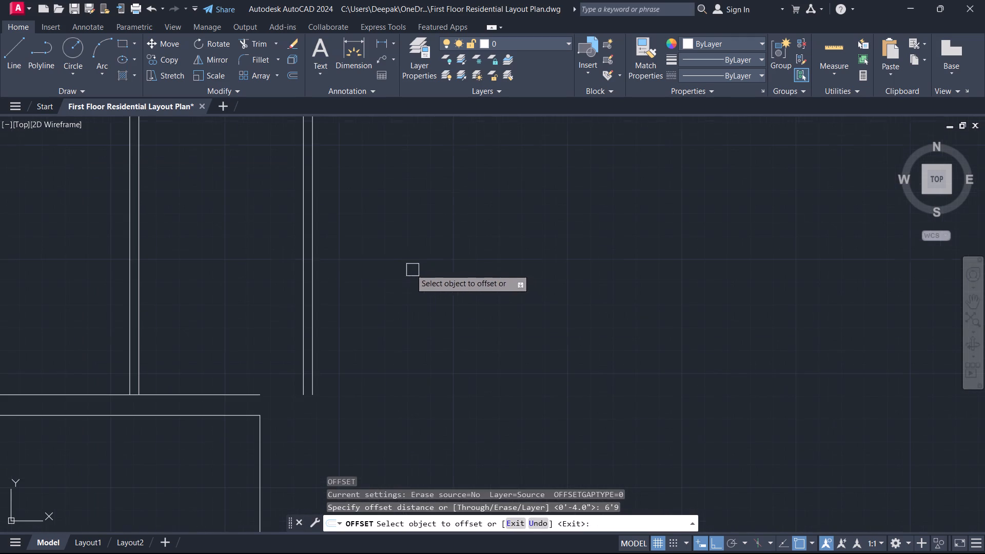
{"action": "left_click", "coordinate": [314, 268]}
{"action": "left_click", "coordinate": [344, 278]}
{"action": "key", "text": "Escape"}
Offset the third space's right line 9" to the right to form the wall's other face.
{"action": "scroll", "coordinate": [357, 277], "scroll_direction": "down", "scroll_amount": 1}
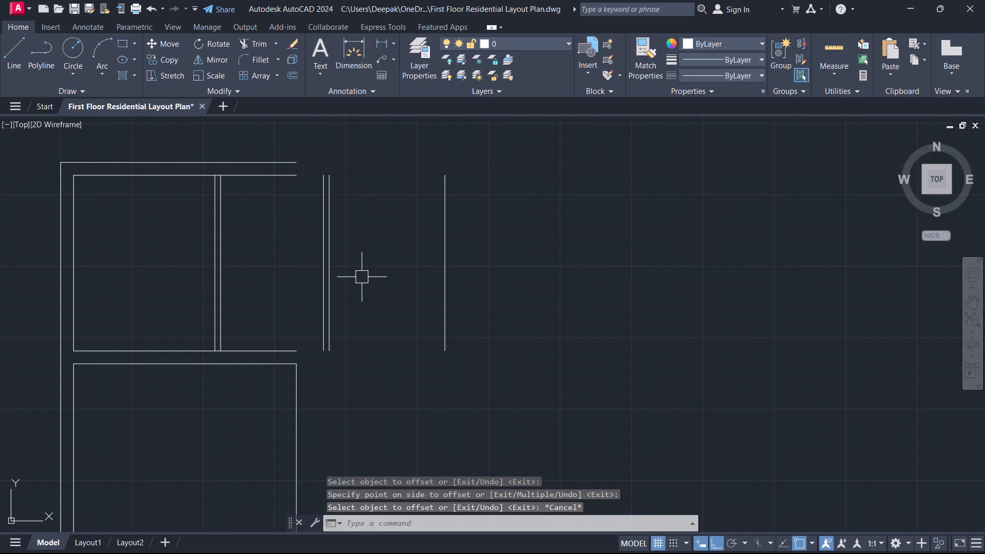
{"action": "type", "text": "o 9"}
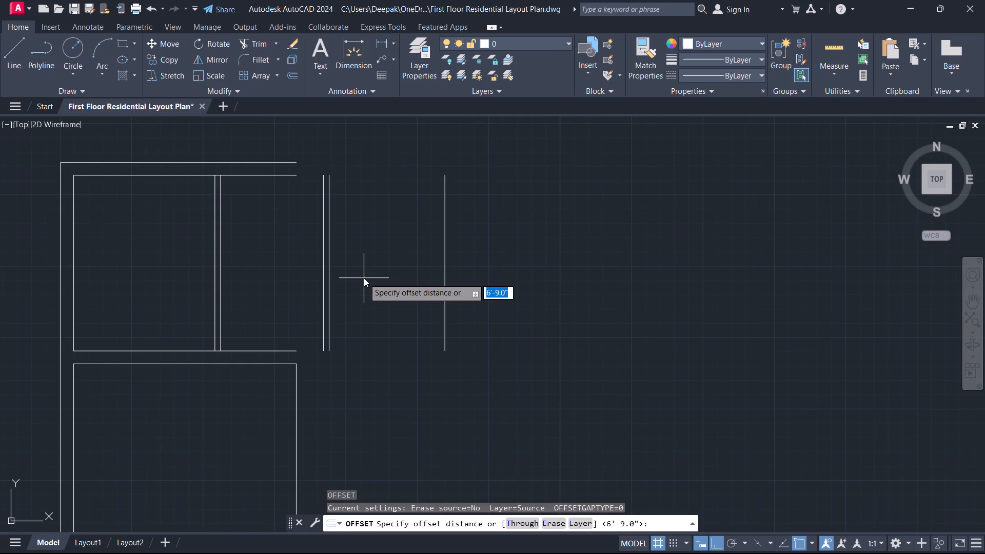
{"action": "key", "text": "Return"}
{"action": "left_click", "coordinate": [450, 272]}
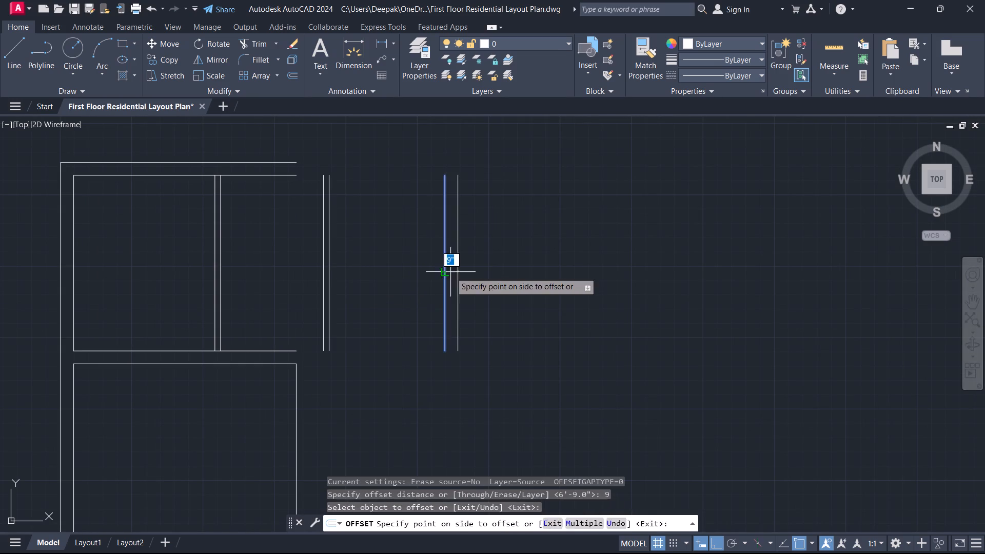
{"action": "left_click", "coordinate": [496, 270]}
{"action": "key", "text": "Escape"}
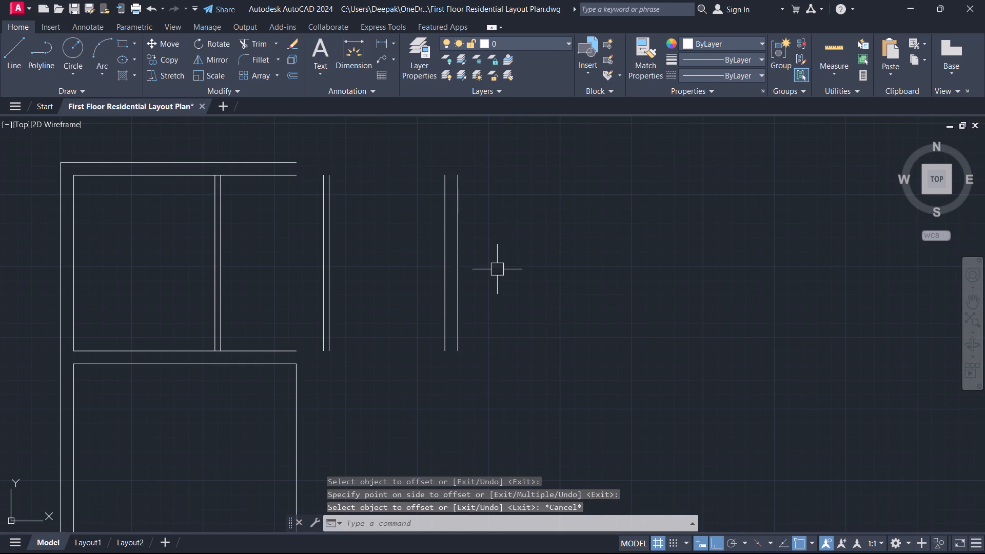
Offset the 9" wall's right line 16' to the right to set the width of the fourth space.
{"action": "type", "text": "o 16'"}
{"action": "key", "text": "Return"}
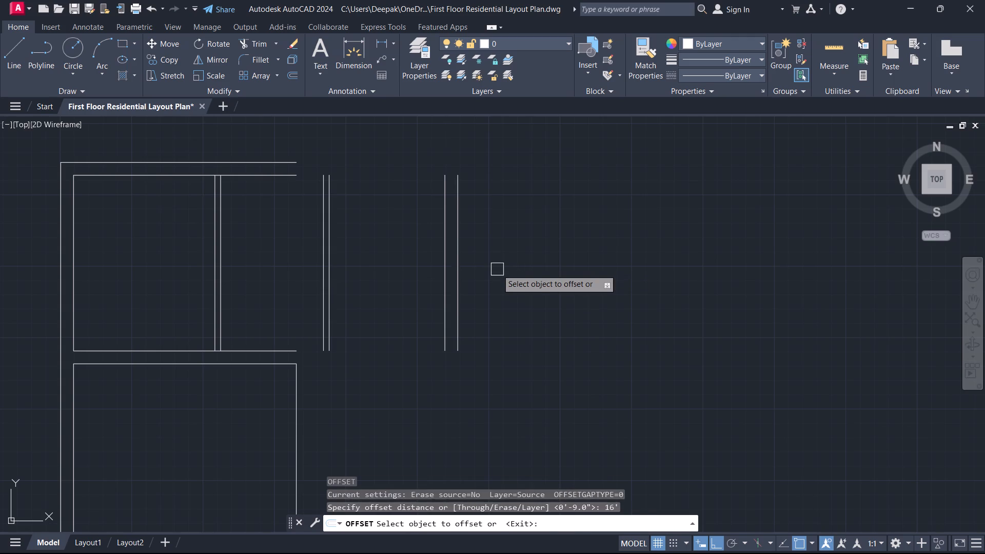
{"action": "scroll", "coordinate": [478, 283], "scroll_direction": "up", "scroll_amount": 2}
{"action": "left_click", "coordinate": [423, 268]}
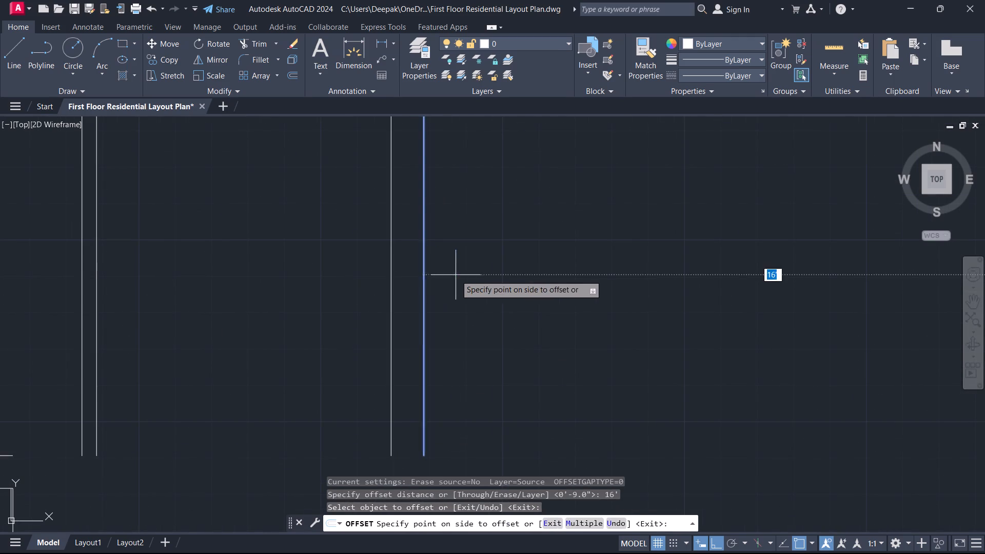
{"action": "left_click", "coordinate": [456, 275]}
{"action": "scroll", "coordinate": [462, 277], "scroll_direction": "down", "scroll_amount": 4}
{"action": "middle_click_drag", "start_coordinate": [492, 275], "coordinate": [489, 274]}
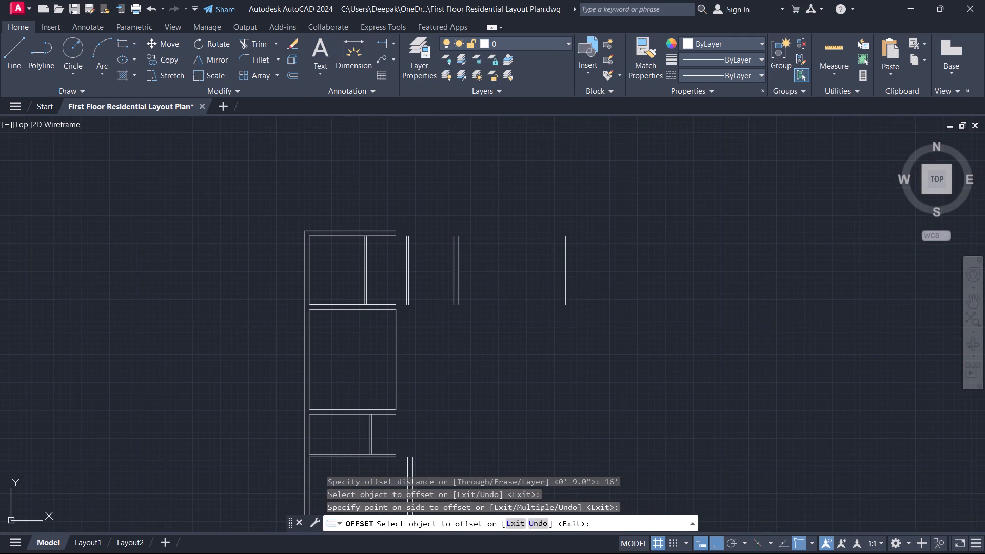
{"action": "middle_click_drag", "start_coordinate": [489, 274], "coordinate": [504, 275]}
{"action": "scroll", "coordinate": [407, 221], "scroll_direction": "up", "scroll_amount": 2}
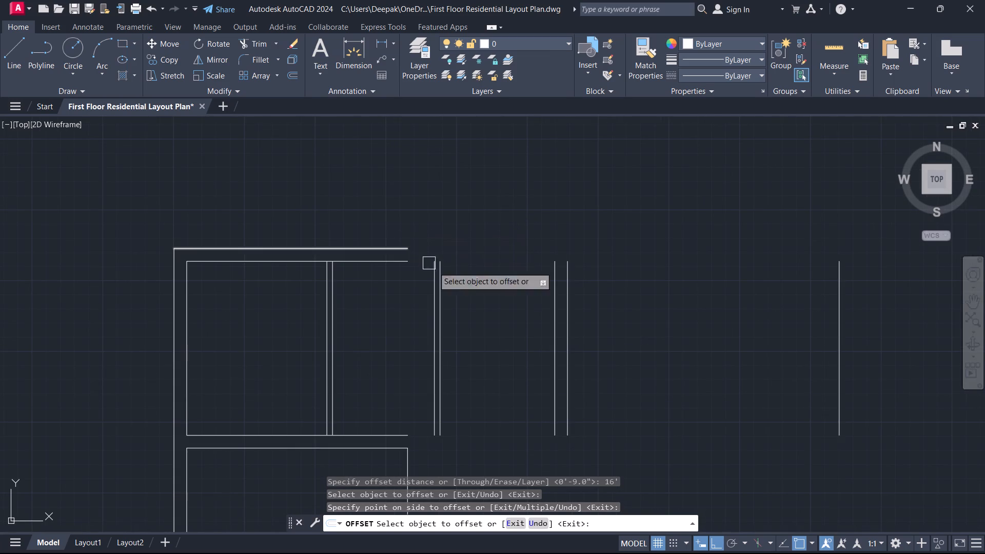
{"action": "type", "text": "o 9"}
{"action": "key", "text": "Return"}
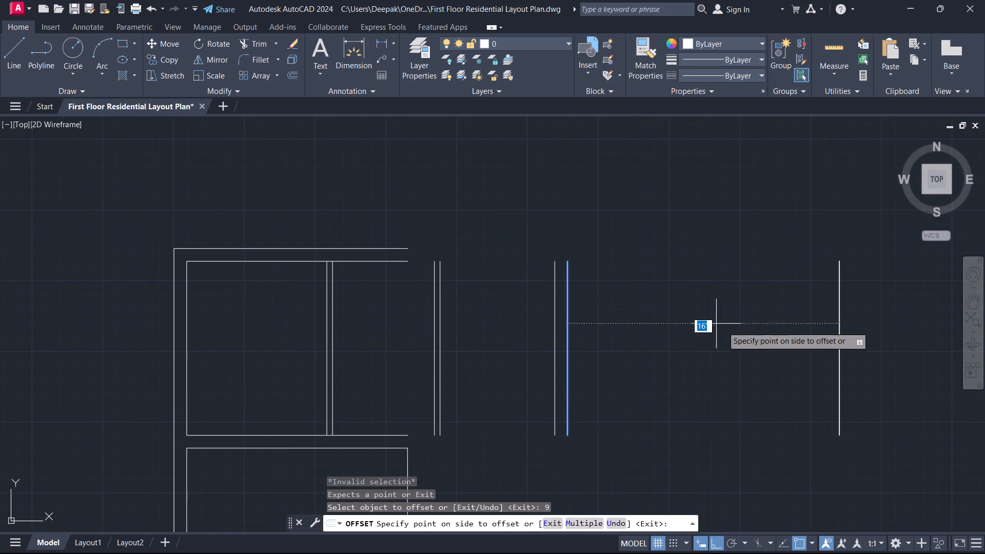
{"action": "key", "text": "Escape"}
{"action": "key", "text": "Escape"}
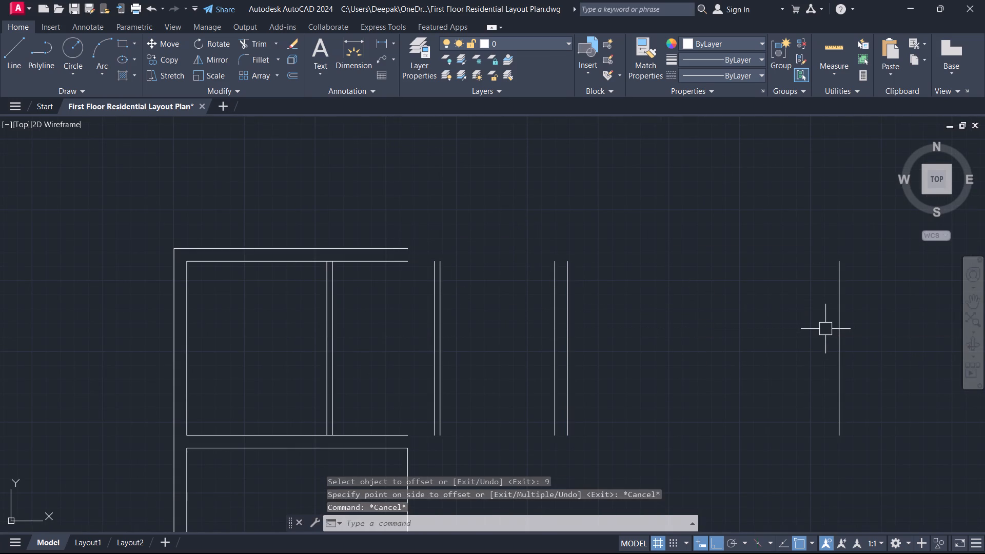
Offset the fourth space's right line 9" to the right to form the end wall's outer face.
{"action": "type", "text": "o"}
{"action": "key", "text": "space"}
{"action": "key", "text": "9"}
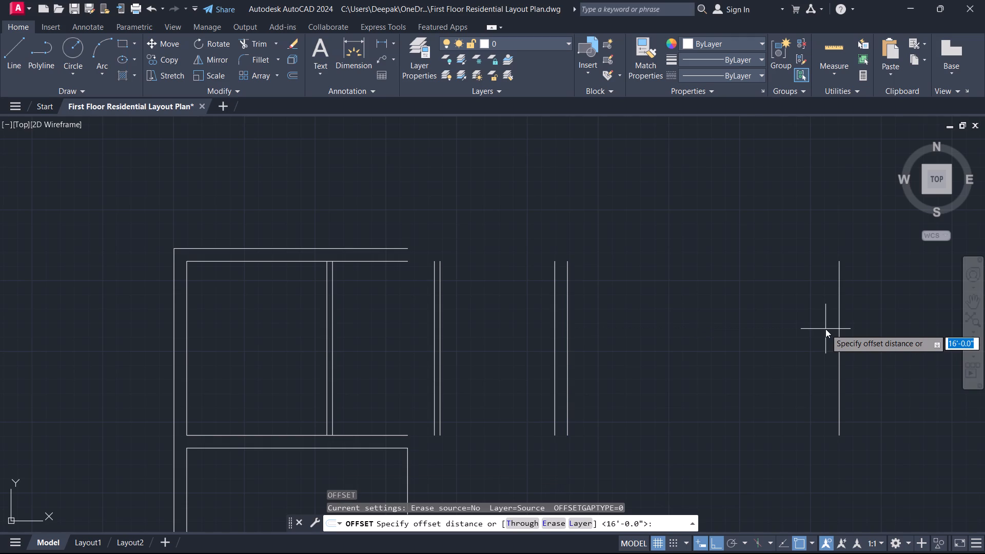
{"action": "key", "text": "Return"}
{"action": "left_click", "coordinate": [837, 330]}
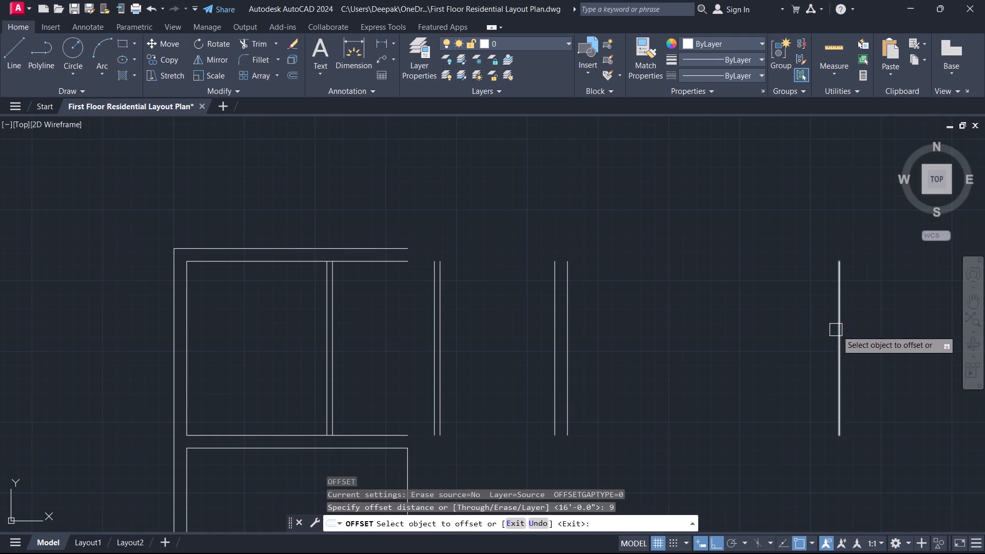
{"action": "left_click", "coordinate": [869, 322]}
{"action": "key", "text": "Escape"}
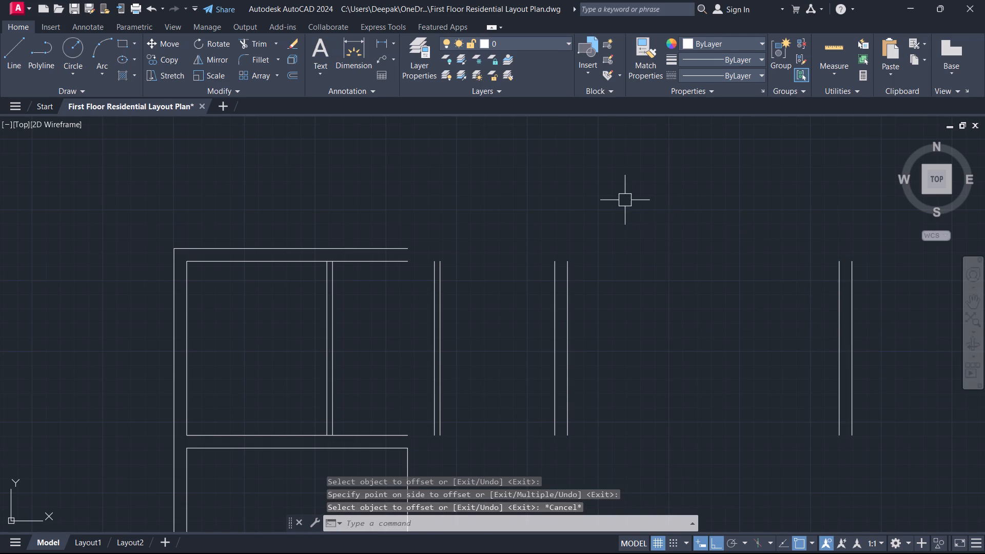
Fillet the top wall's outer and inner lines with the end wall's matching lines to close the upper-right corner.
{"action": "type", "text": "f"}
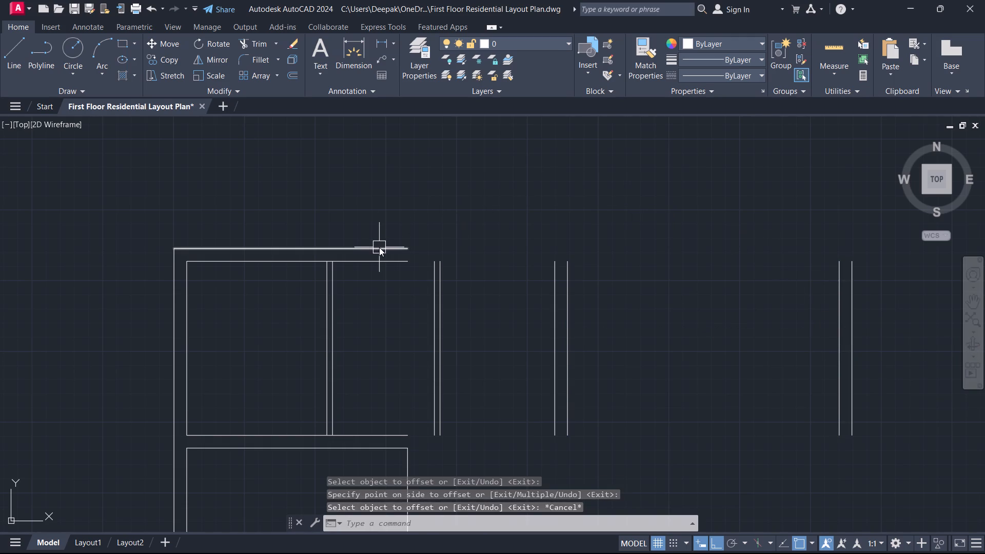
{"action": "key", "text": "space"}
{"action": "left_click", "coordinate": [397, 246]}
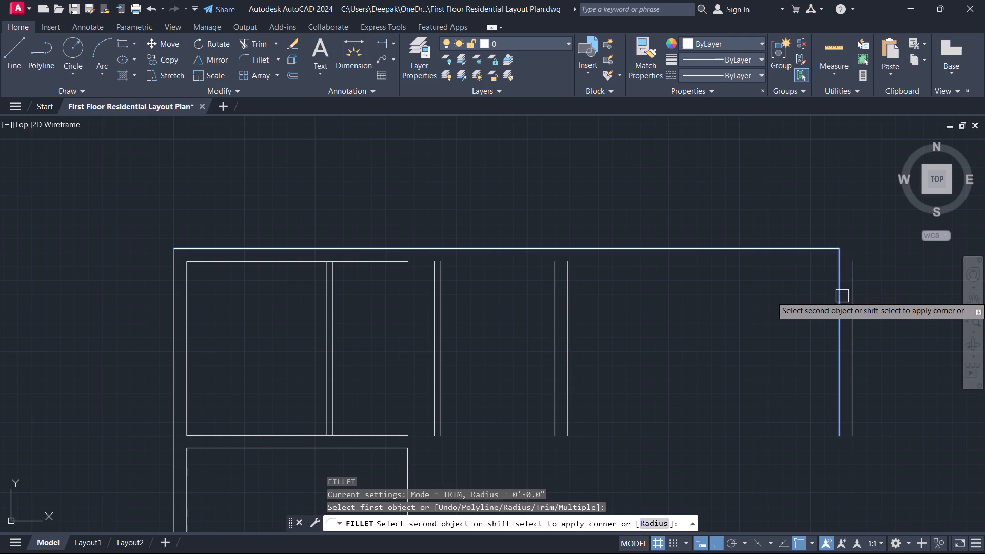
{"action": "left_click", "coordinate": [856, 296]}
{"action": "key", "text": "space"}
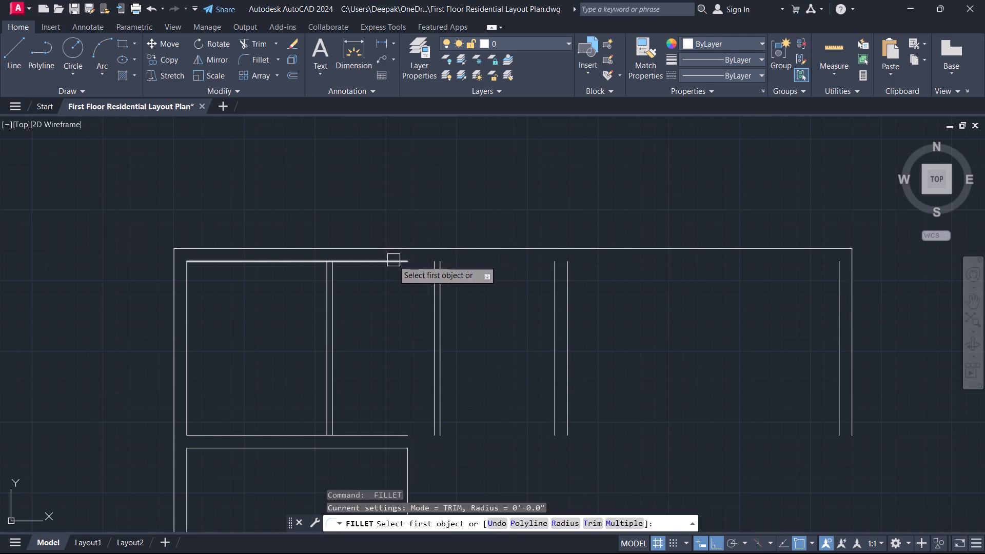
{"action": "left_click", "coordinate": [393, 261]}
{"action": "left_click", "coordinate": [840, 286]}
{"action": "key", "text": "Escape"}
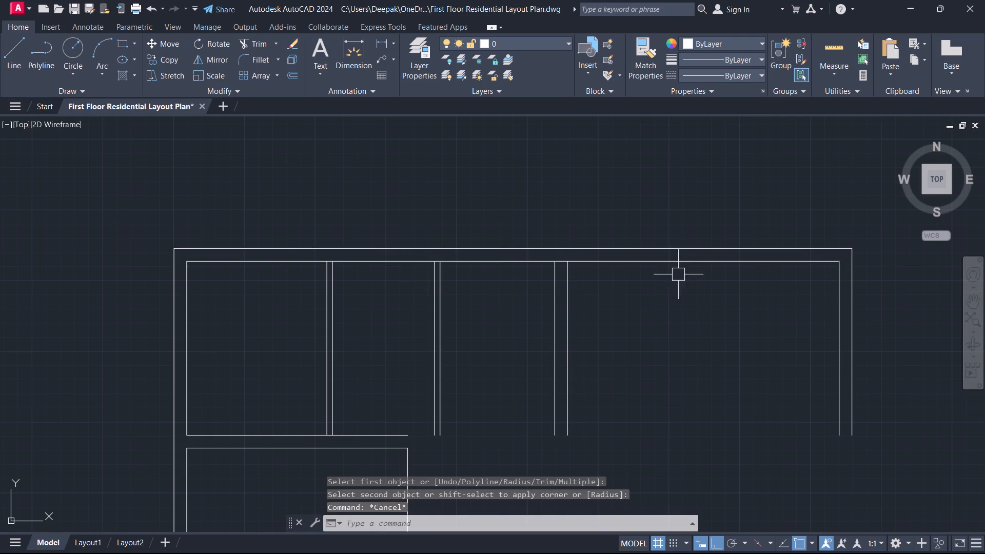
Trim the top wall's inner line between the two faces of the 9" wall beside the third space.
{"action": "type", "text": "tr"}
{"action": "key", "text": "space"}
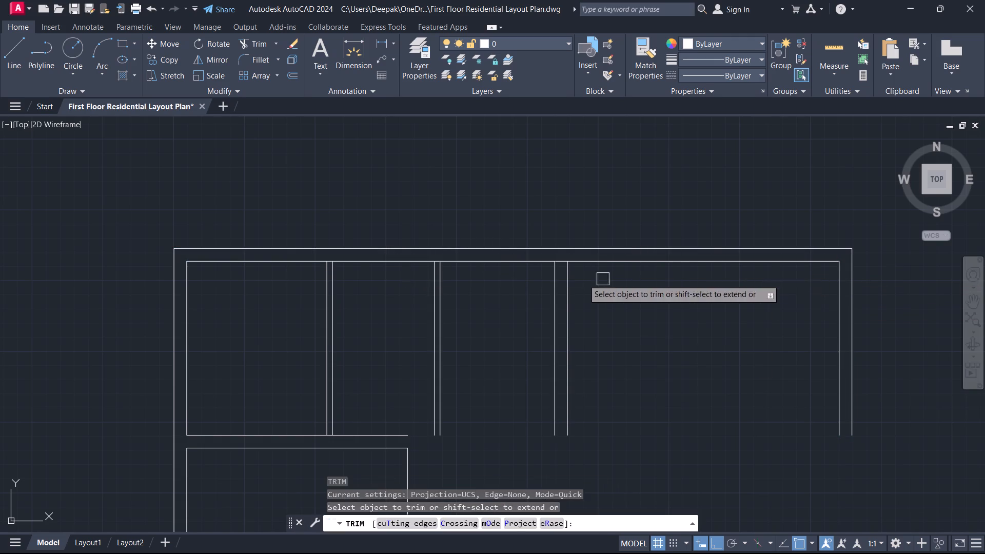
{"action": "scroll", "coordinate": [548, 279], "scroll_direction": "up", "scroll_amount": 3}
{"action": "left_click", "coordinate": [568, 236]}
{"action": "left_click", "coordinate": [581, 197]}
{"action": "key", "text": "Escape"}
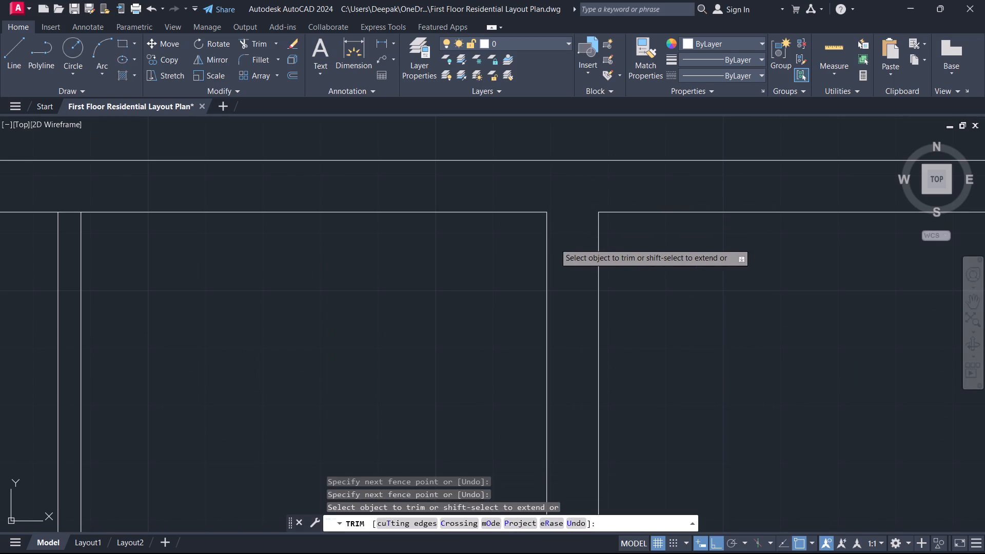
Trim the top wall's inner line between the two faces of the second 4" partition.
{"action": "scroll", "coordinate": [442, 267], "scroll_direction": "down", "scroll_amount": 1}
{"action": "middle_click_drag", "start_coordinate": [444, 269], "coordinate": [842, 247]}
{"action": "key", "text": "space"}
{"action": "scroll", "coordinate": [634, 229], "scroll_direction": "up", "scroll_amount": 3}
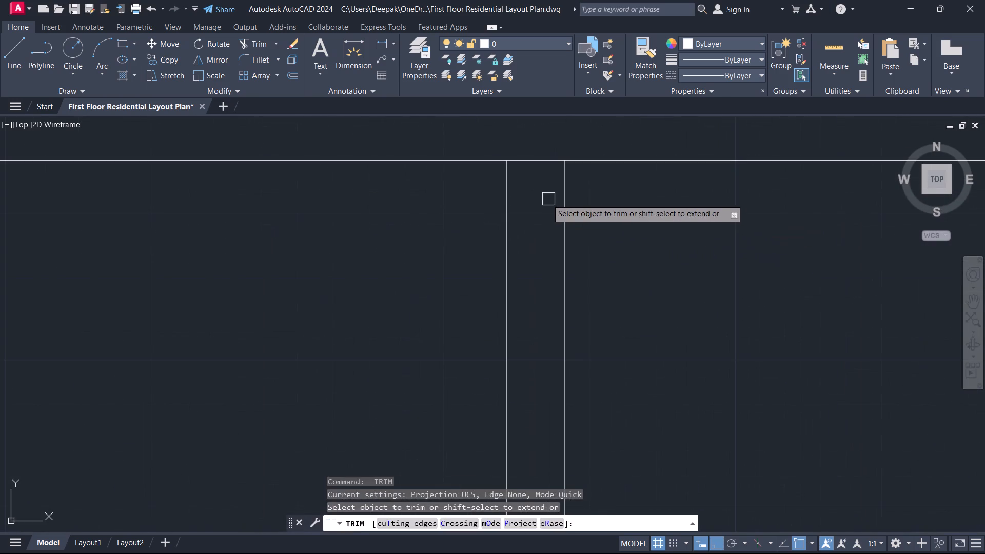
{"action": "left_click", "coordinate": [537, 193]}
{"action": "left_click", "coordinate": [540, 144]}
{"action": "key", "text": "Escape"}
Trim the top wall's inner line between the two faces of the first 4" partition.
{"action": "scroll", "coordinate": [527, 170], "scroll_direction": "down", "scroll_amount": 1}
{"action": "scroll", "coordinate": [470, 201], "scroll_direction": "down", "scroll_amount": 1}
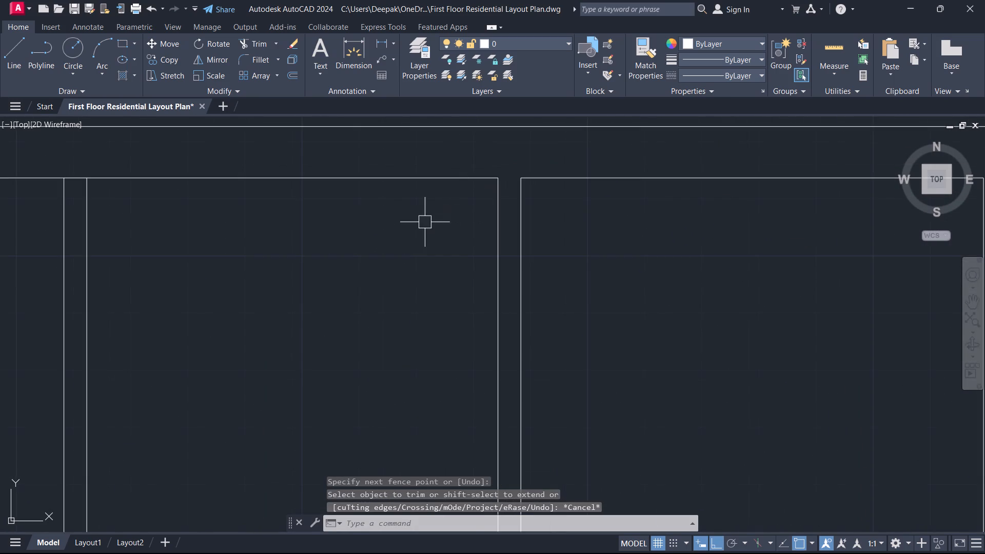
{"action": "scroll", "coordinate": [425, 222], "scroll_direction": "down", "scroll_amount": 1}
{"action": "middle_click_drag", "start_coordinate": [425, 224], "coordinate": [761, 230]}
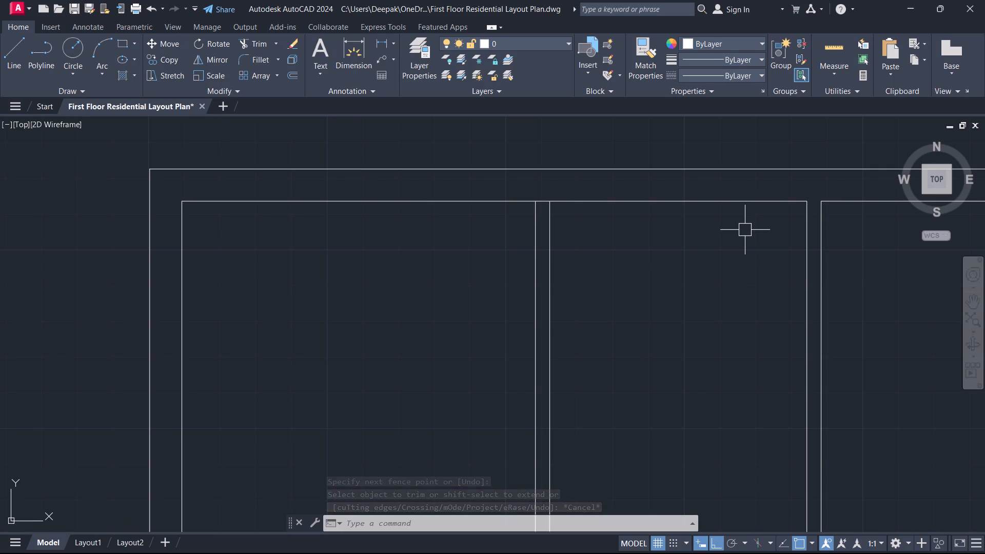
{"action": "key", "text": "F4"}
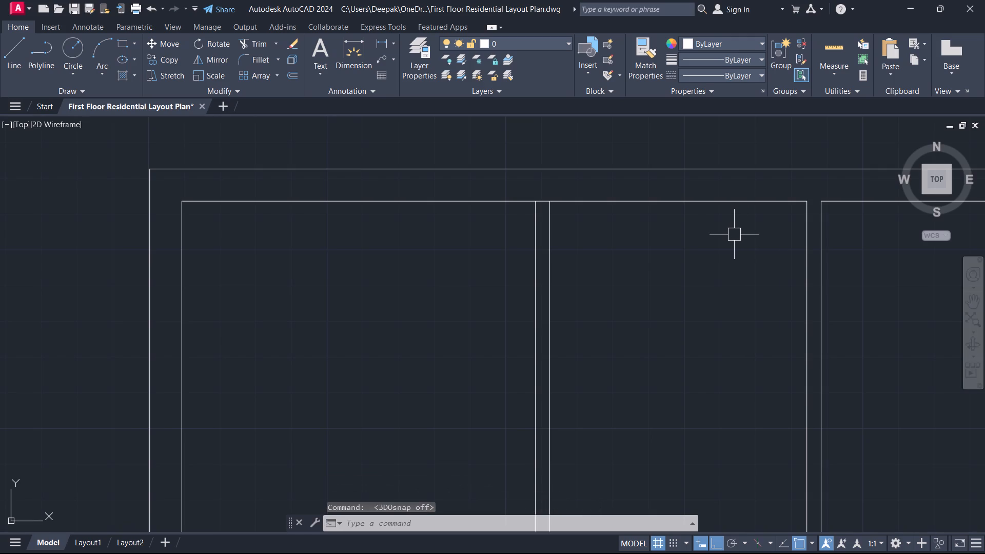
{"action": "key", "text": "Escape"}
{"action": "key", "text": "Escape"}
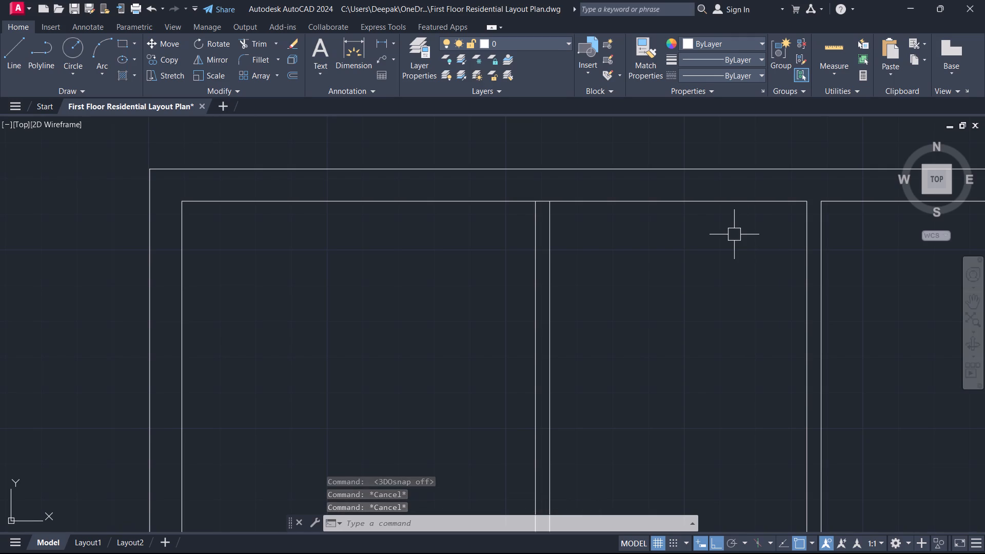
{"action": "key", "text": "space"}
{"action": "scroll", "coordinate": [566, 217], "scroll_direction": "up", "scroll_amount": 2}
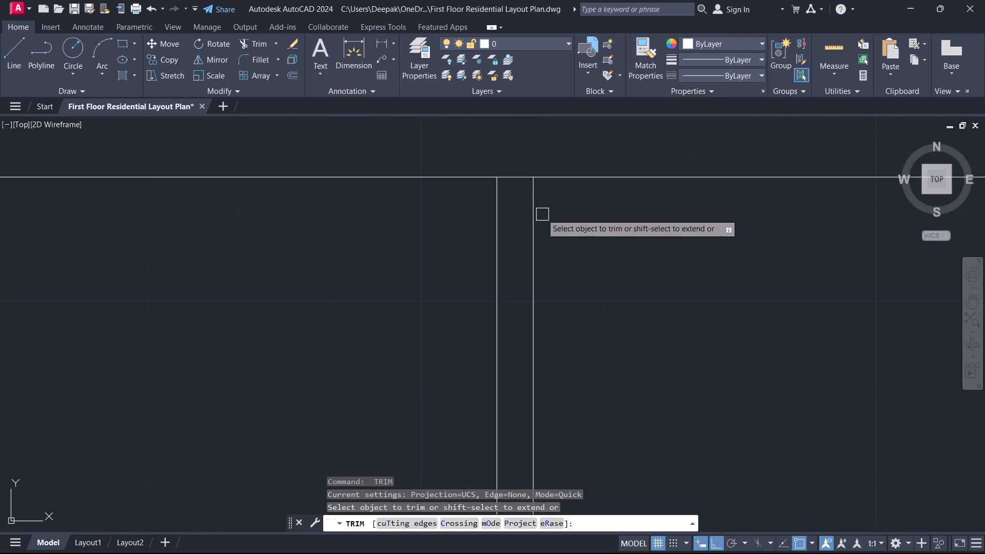
{"action": "left_click", "coordinate": [511, 192]}
{"action": "left_click", "coordinate": [513, 161]}
{"action": "key", "text": "Escape"}
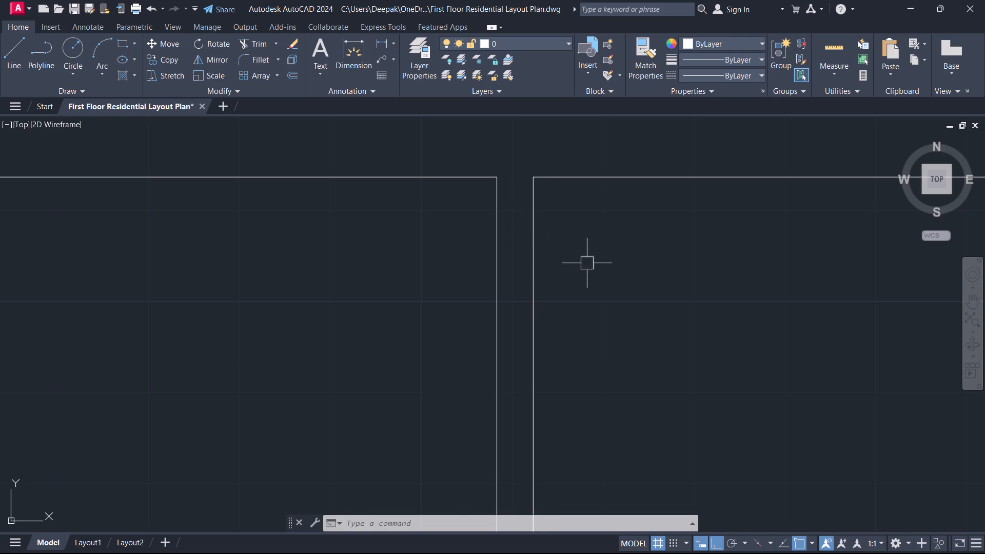
Trim the top row's lower wall line between the two faces of the first 4" partition.
{"action": "middle_click_drag", "start_coordinate": [603, 264], "coordinate": [591, 232]}
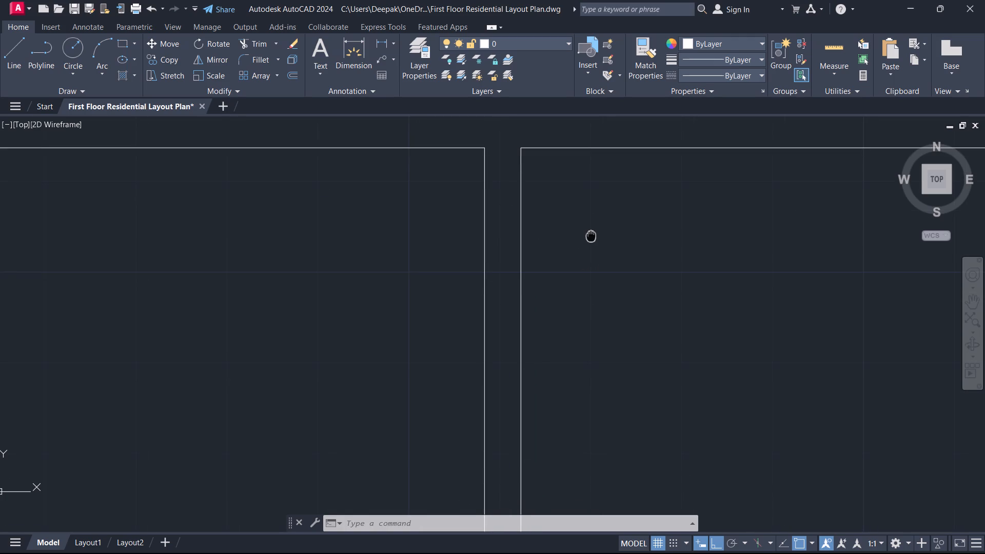
{"action": "middle_click_drag", "start_coordinate": [591, 232], "coordinate": [591, 232]}
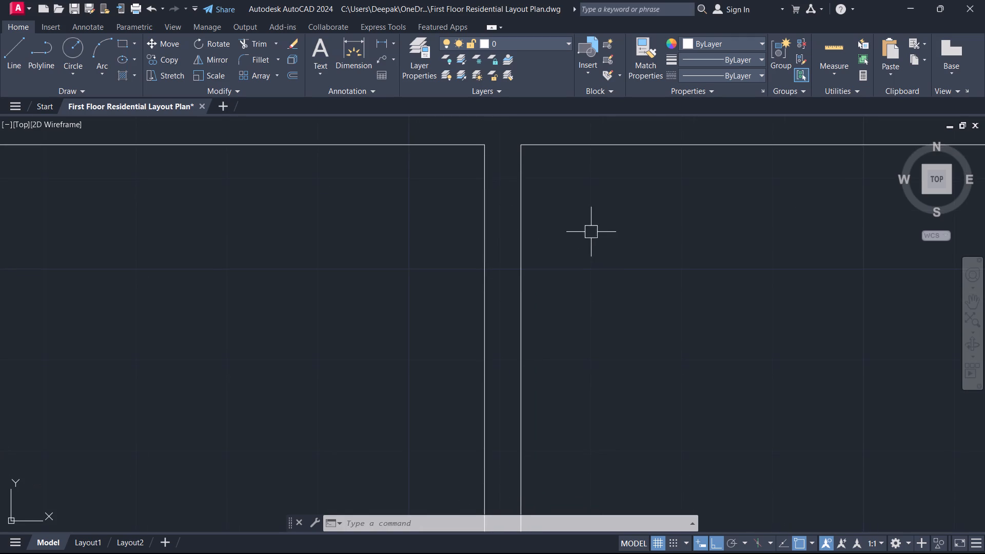
{"action": "scroll", "coordinate": [500, 223], "scroll_direction": "down", "scroll_amount": 4}
{"action": "middle_click_drag", "start_coordinate": [558, 305], "coordinate": [572, 229]}
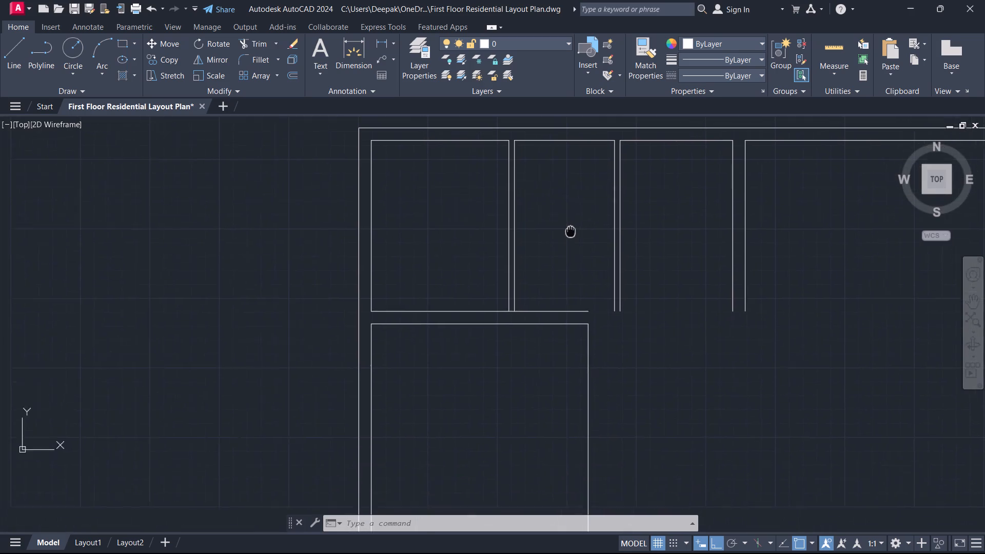
{"action": "middle_click_drag", "start_coordinate": [572, 229], "coordinate": [583, 210]}
{"action": "scroll", "coordinate": [534, 293], "scroll_direction": "up", "scroll_amount": 2}
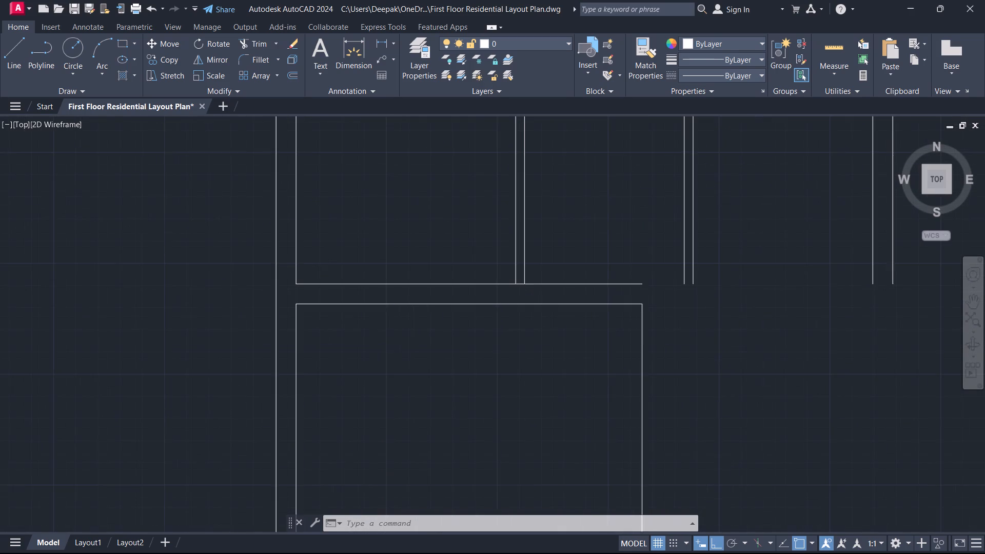
{"action": "key", "text": "t"}
{"action": "key", "text": "r"}
{"action": "scroll", "coordinate": [507, 278], "scroll_direction": "up", "scroll_amount": 1}
{"action": "key", "text": "space"}
{"action": "scroll", "coordinate": [507, 277], "scroll_direction": "up", "scroll_amount": 1}
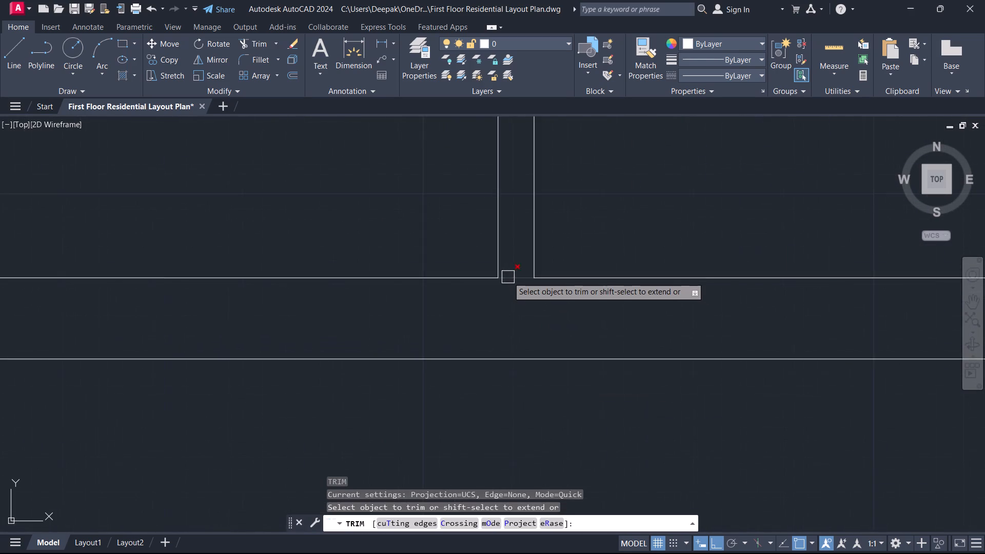
{"action": "scroll", "coordinate": [508, 277], "scroll_direction": "up", "scroll_amount": 1}
{"action": "left_click", "coordinate": [515, 280]}
{"action": "key", "text": "Escape"}
{"action": "key", "text": "Escape"}
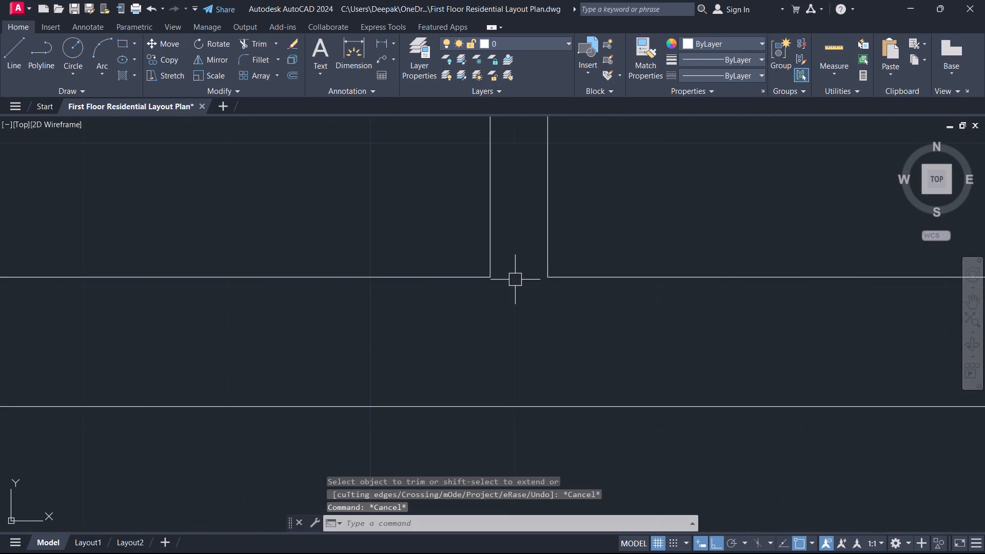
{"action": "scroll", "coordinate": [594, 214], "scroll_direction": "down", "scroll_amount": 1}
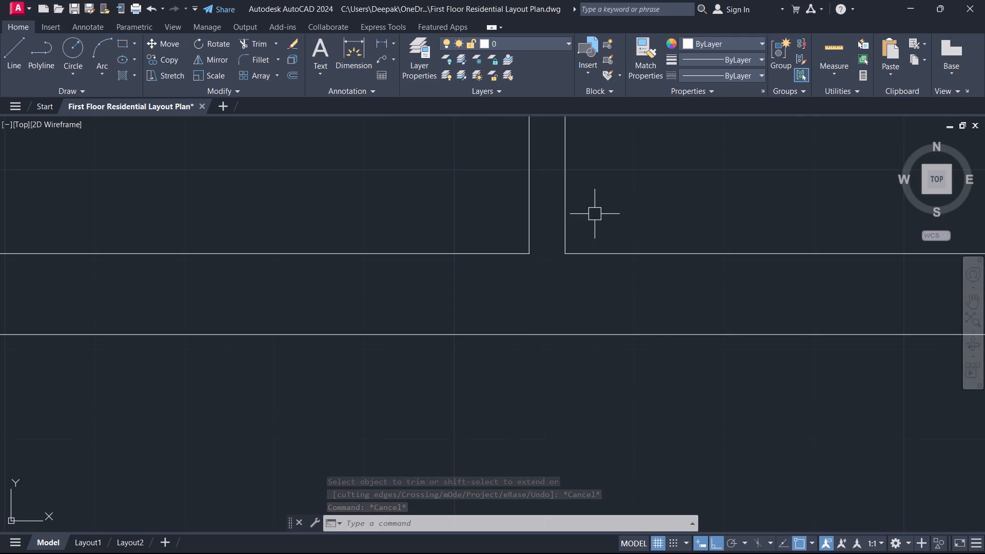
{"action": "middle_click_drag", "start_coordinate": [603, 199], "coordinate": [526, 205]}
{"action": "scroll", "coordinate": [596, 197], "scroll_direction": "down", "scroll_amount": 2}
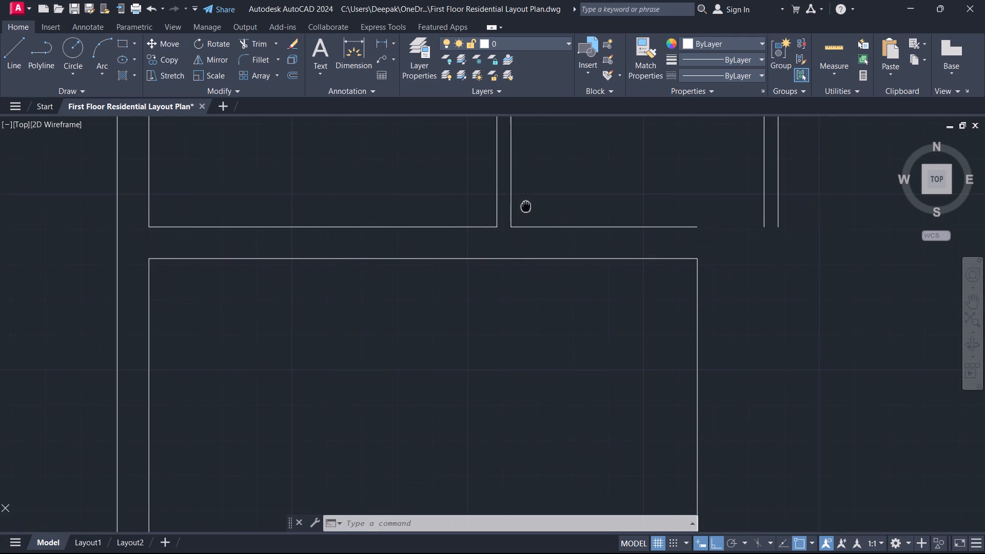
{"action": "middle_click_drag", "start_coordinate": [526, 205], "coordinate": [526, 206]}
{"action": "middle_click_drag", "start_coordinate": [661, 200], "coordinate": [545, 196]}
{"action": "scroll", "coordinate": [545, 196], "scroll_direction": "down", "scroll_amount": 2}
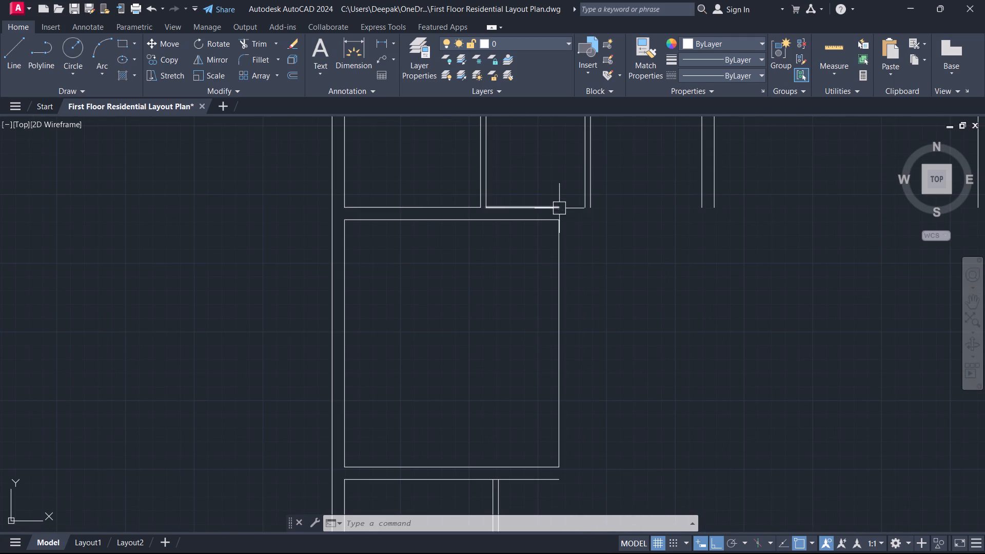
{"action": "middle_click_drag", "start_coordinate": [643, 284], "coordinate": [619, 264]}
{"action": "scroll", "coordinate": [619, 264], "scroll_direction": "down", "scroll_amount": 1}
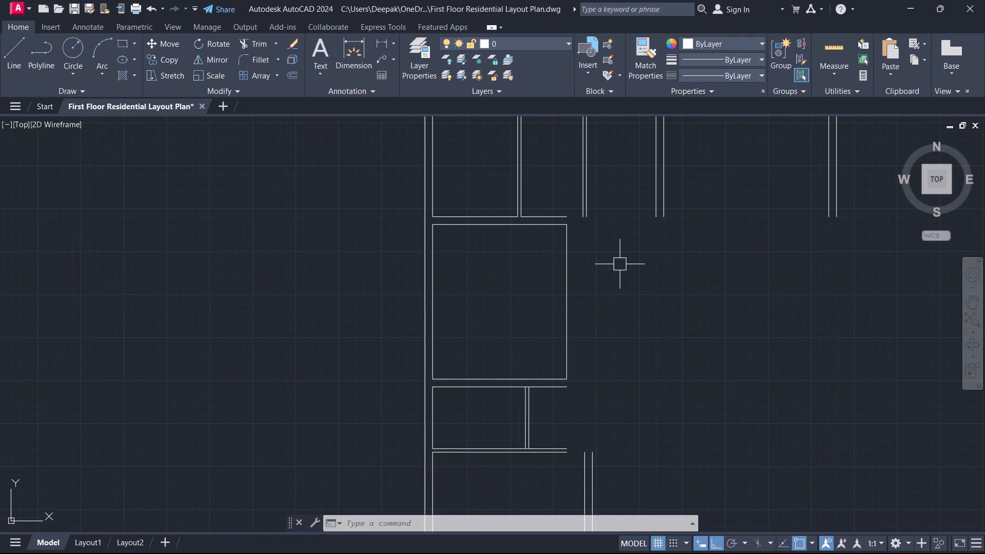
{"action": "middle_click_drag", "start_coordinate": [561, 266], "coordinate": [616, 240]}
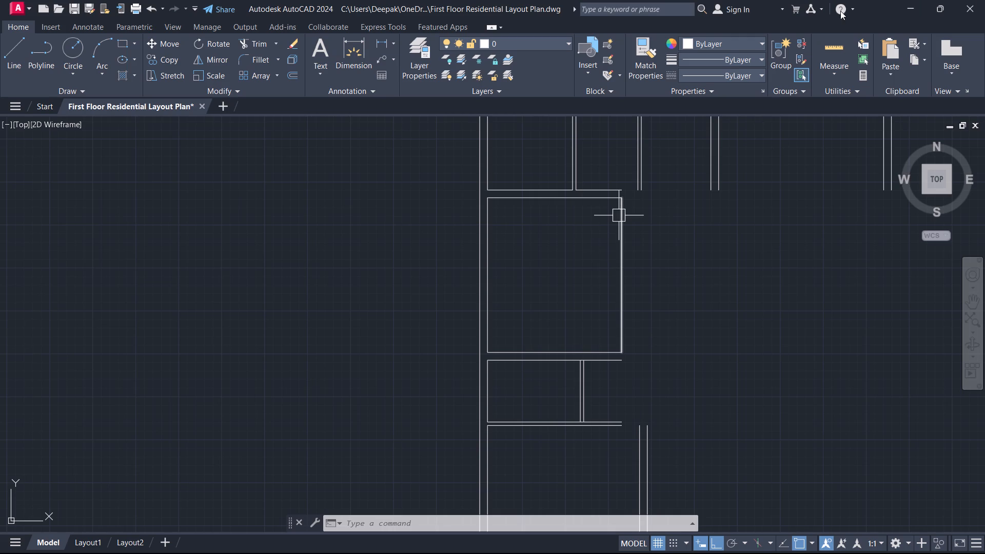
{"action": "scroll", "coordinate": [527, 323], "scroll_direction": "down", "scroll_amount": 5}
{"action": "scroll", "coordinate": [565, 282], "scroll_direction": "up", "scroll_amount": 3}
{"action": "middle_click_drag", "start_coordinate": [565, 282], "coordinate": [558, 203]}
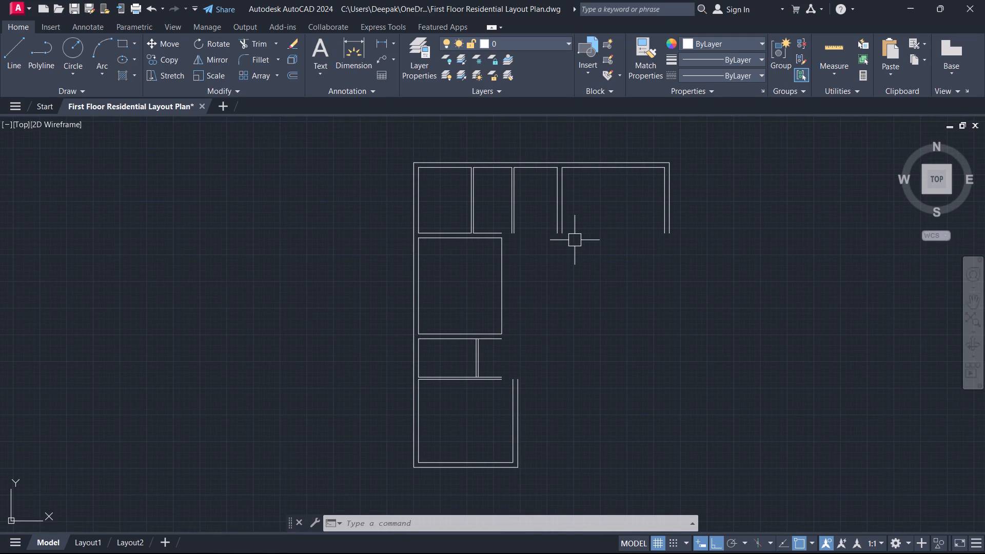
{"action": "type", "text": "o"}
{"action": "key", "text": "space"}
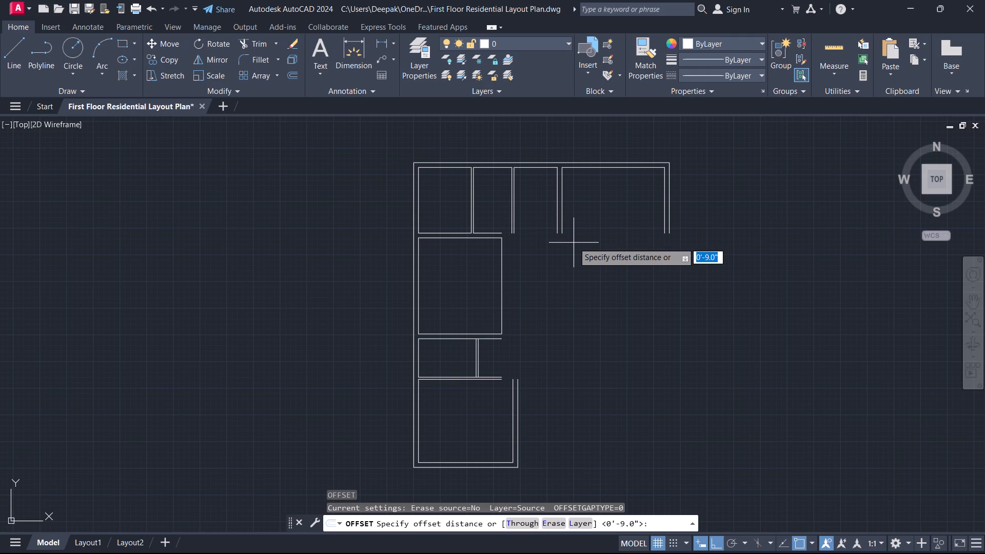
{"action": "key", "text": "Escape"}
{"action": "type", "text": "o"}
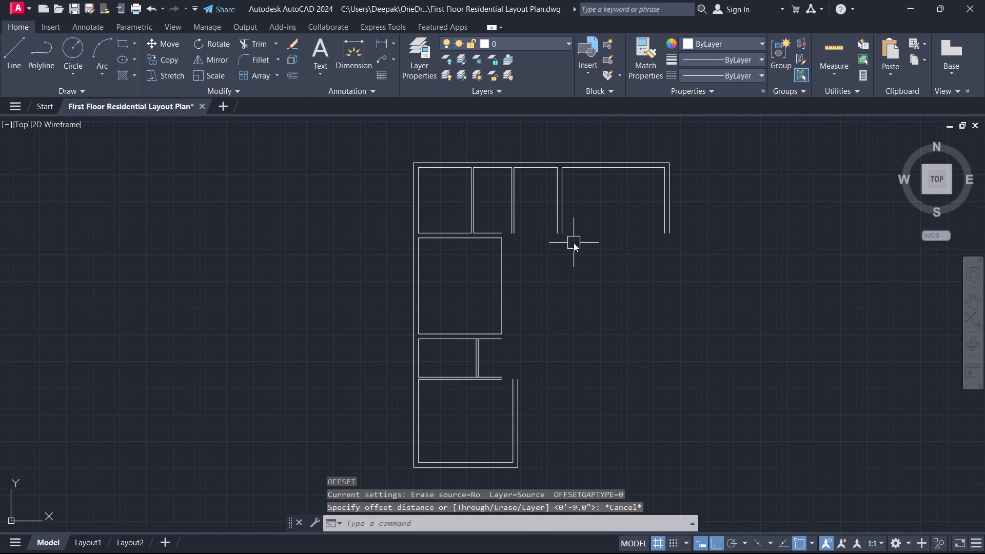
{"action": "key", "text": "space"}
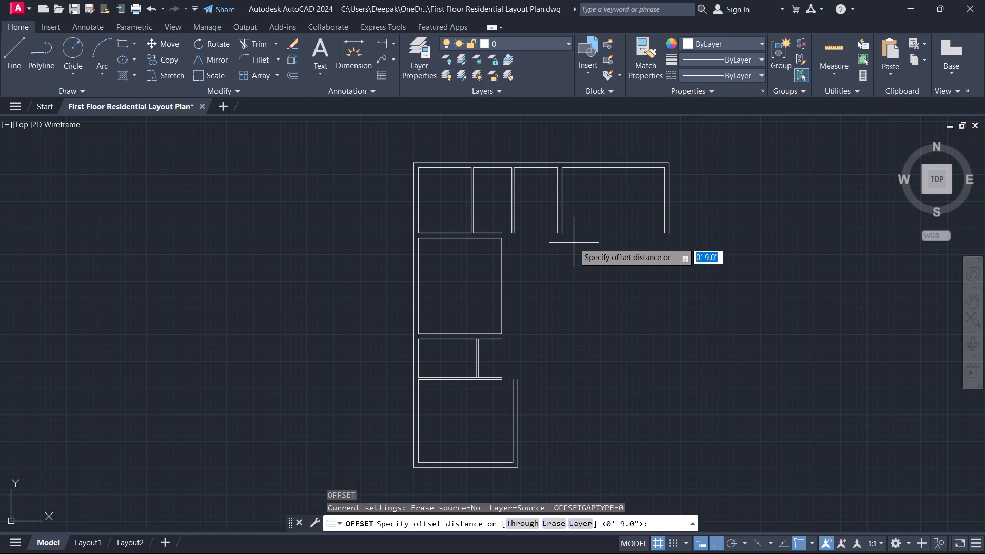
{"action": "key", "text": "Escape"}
Erase the top wall's outer line and all of its inner line segments across the top row.
{"action": "scroll", "coordinate": [621, 193], "scroll_direction": "up", "scroll_amount": 1}
{"action": "middle_click_drag", "start_coordinate": [621, 193], "coordinate": [649, 281]}
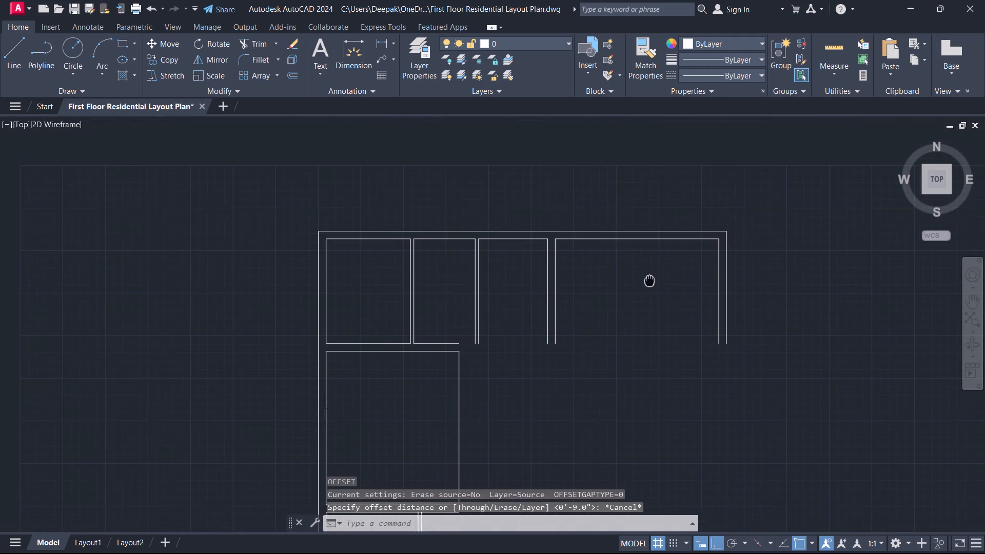
{"action": "middle_click_drag", "start_coordinate": [649, 281], "coordinate": [649, 281]}
{"action": "left_click_drag", "start_coordinate": [649, 281], "coordinate": [637, 240]}
{"action": "left_click", "coordinate": [613, 148]}
{"action": "left_click_drag", "start_coordinate": [501, 263], "coordinate": [496, 246]}
{"action": "left_click", "coordinate": [487, 202]}
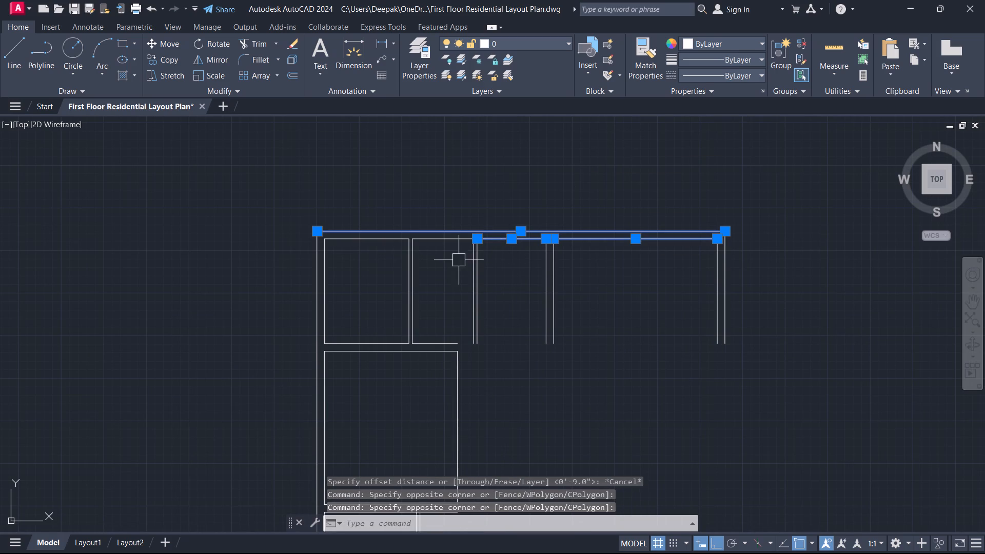
{"action": "left_click_drag", "start_coordinate": [458, 261], "coordinate": [454, 247]}
{"action": "left_click", "coordinate": [441, 192]}
{"action": "left_click_drag", "start_coordinate": [352, 272], "coordinate": [348, 235]}
{"action": "left_click", "coordinate": [331, 122]}
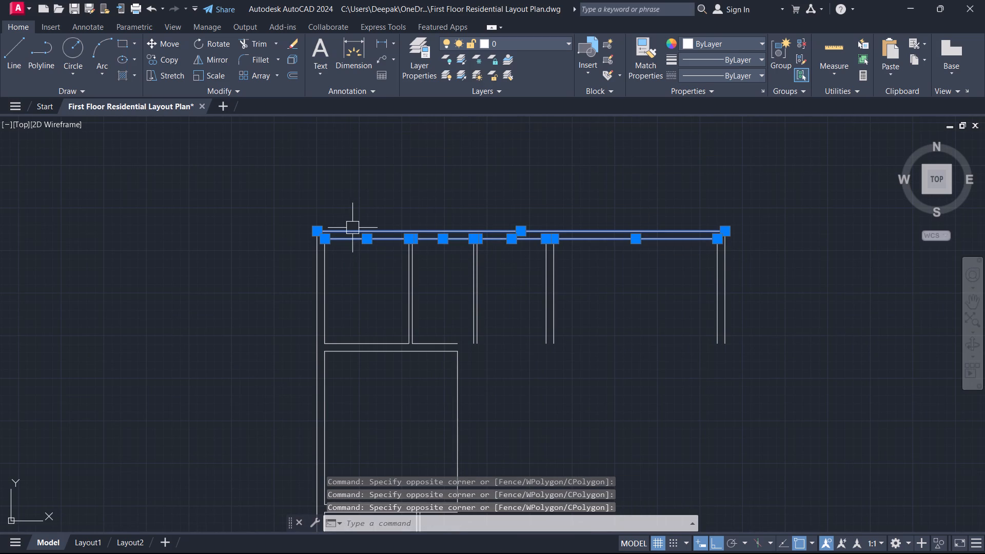
{"action": "key", "text": "Delete"}
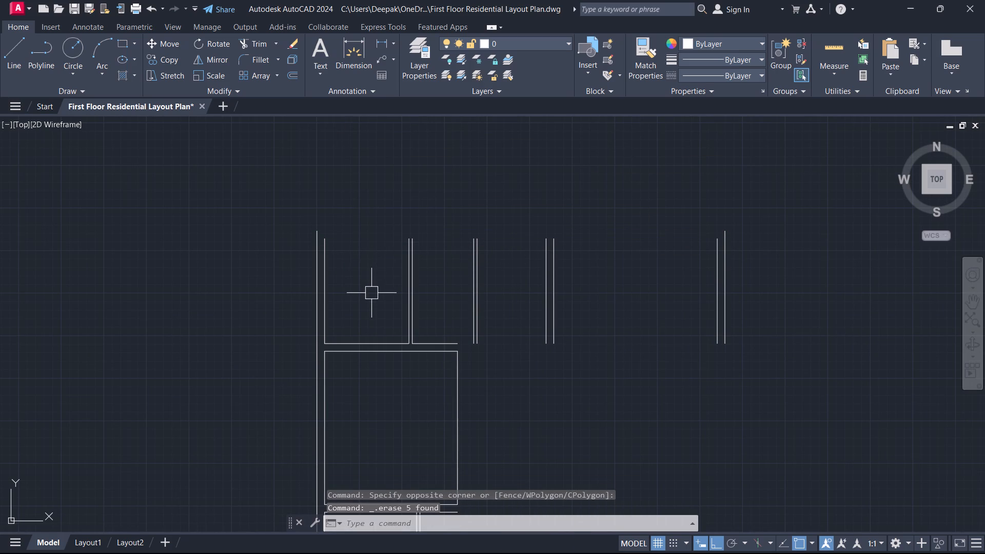
Offset the lower wall line of the top row's first space 10'3" upward to form its upper edge.
{"action": "type", "text": "o"}
{"action": "key", "text": "space"}
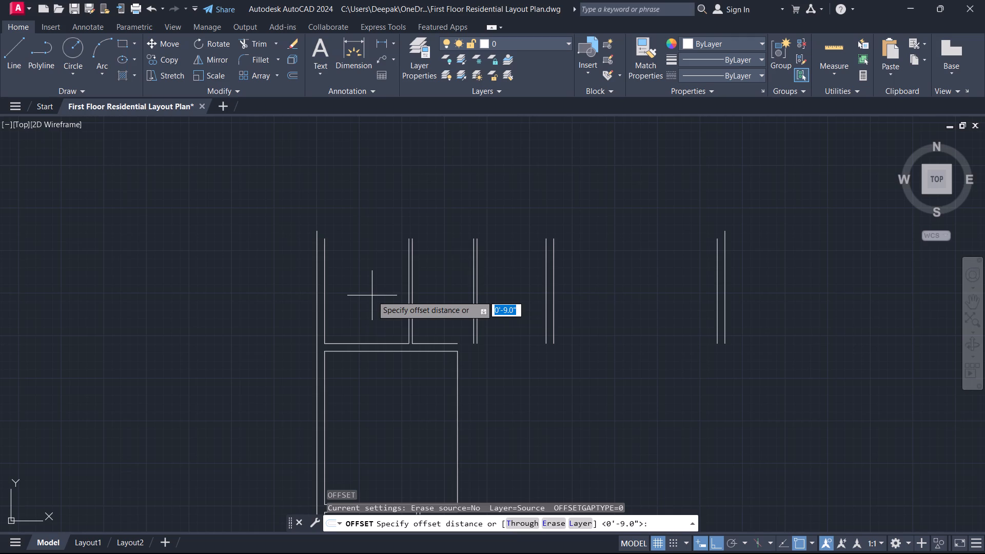
{"action": "type", "text": "10'3"}
{"action": "key", "text": "Return"}
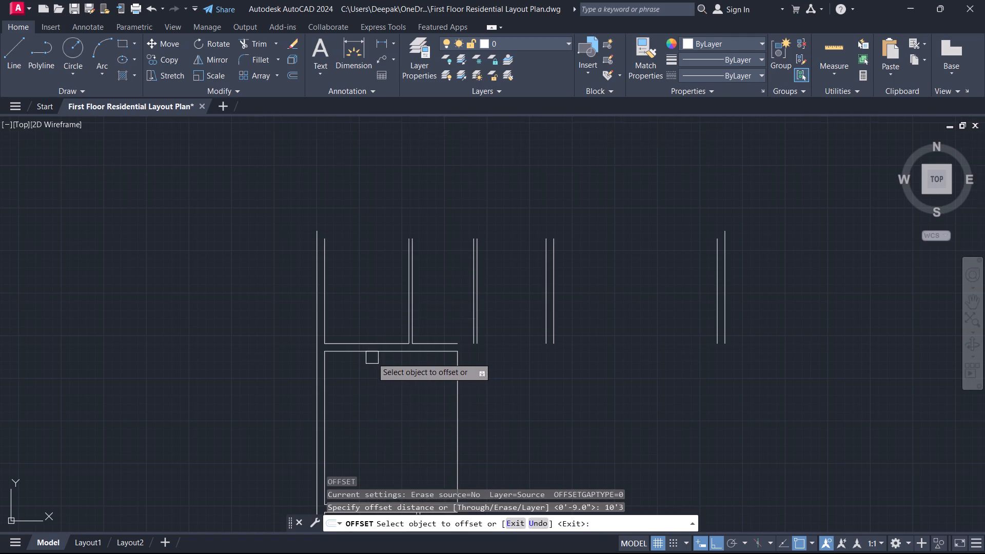
{"action": "scroll", "coordinate": [373, 353], "scroll_direction": "up", "scroll_amount": 2}
{"action": "left_click", "coordinate": [376, 332]}
{"action": "left_click", "coordinate": [365, 284]}
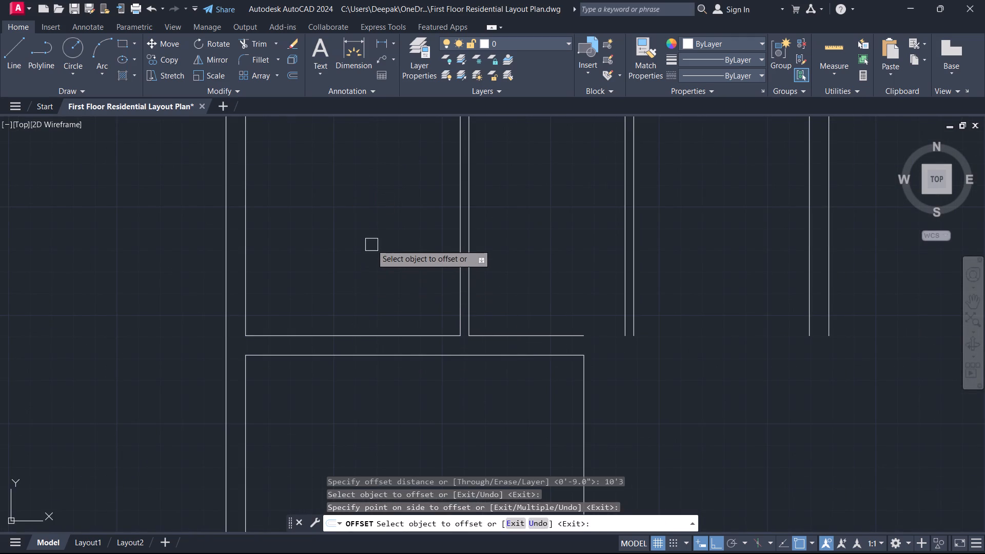
{"action": "right_click", "coordinate": [371, 238]}
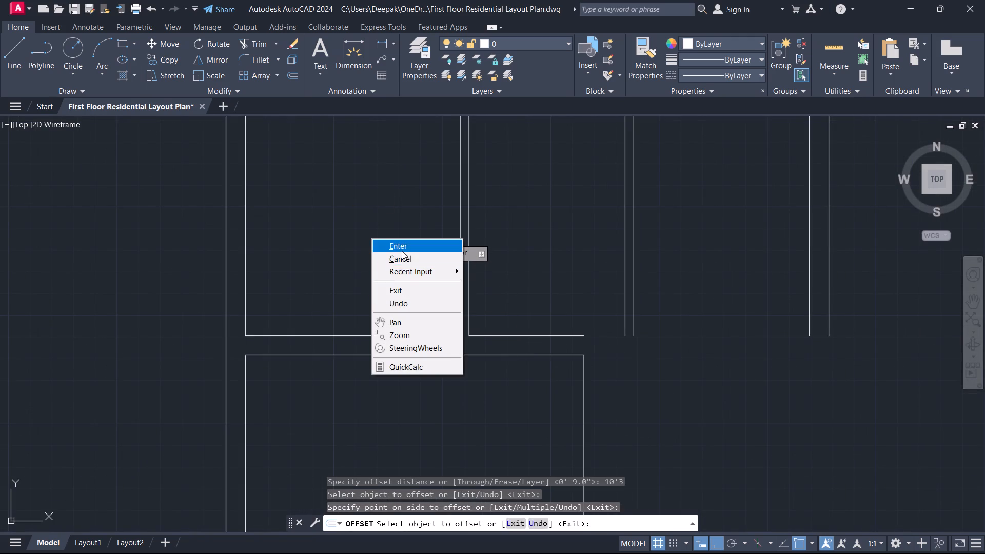
{"action": "left_click", "coordinate": [402, 263]}
Offset the first space's upper edge line 4" outward to form a partition above it.
{"action": "scroll", "coordinate": [376, 275], "scroll_direction": "down", "scroll_amount": 3}
{"action": "middle_click_drag", "start_coordinate": [373, 275], "coordinate": [379, 283]}
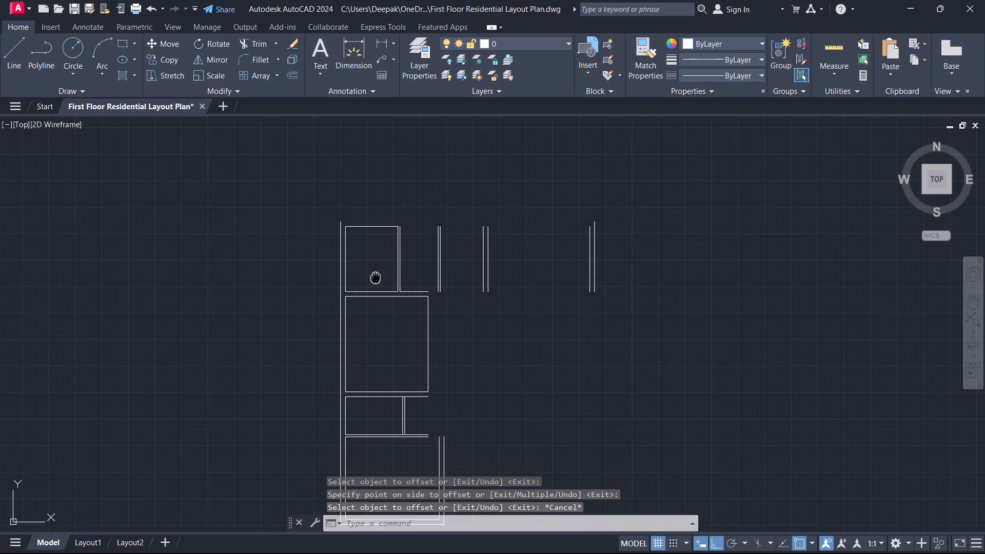
{"action": "middle_click_drag", "start_coordinate": [379, 283], "coordinate": [396, 313]}
{"action": "scroll", "coordinate": [392, 281], "scroll_direction": "up", "scroll_amount": 1}
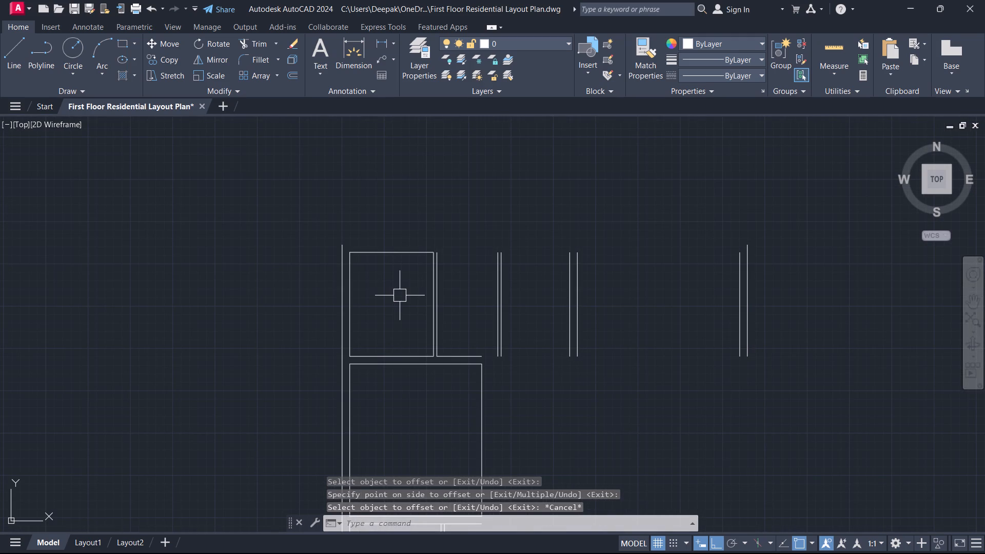
{"action": "type", "text": "o"}
{"action": "key", "text": "space"}
{"action": "key", "text": "4"}
{"action": "key", "text": "Return"}
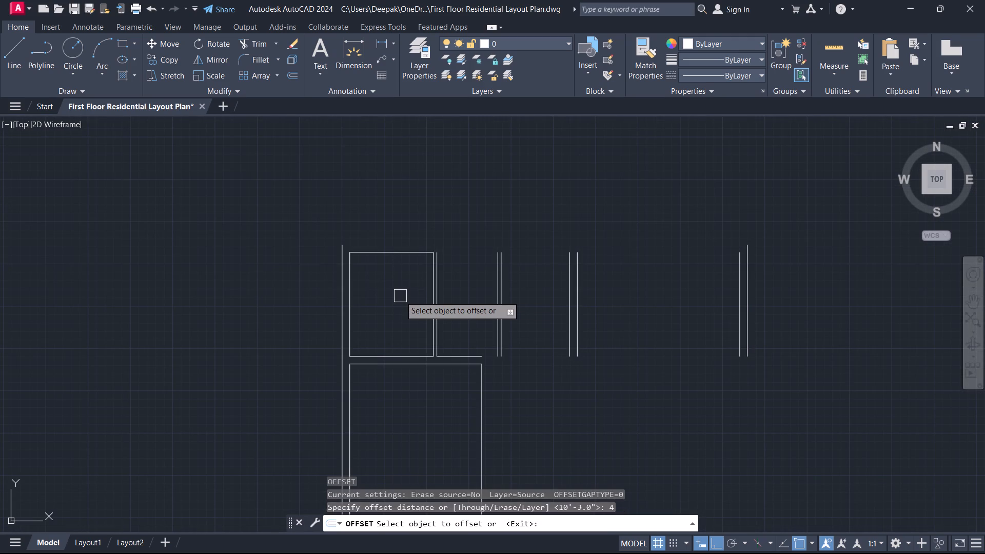
{"action": "left_click", "coordinate": [396, 248]}
{"action": "left_click", "coordinate": [388, 219]}
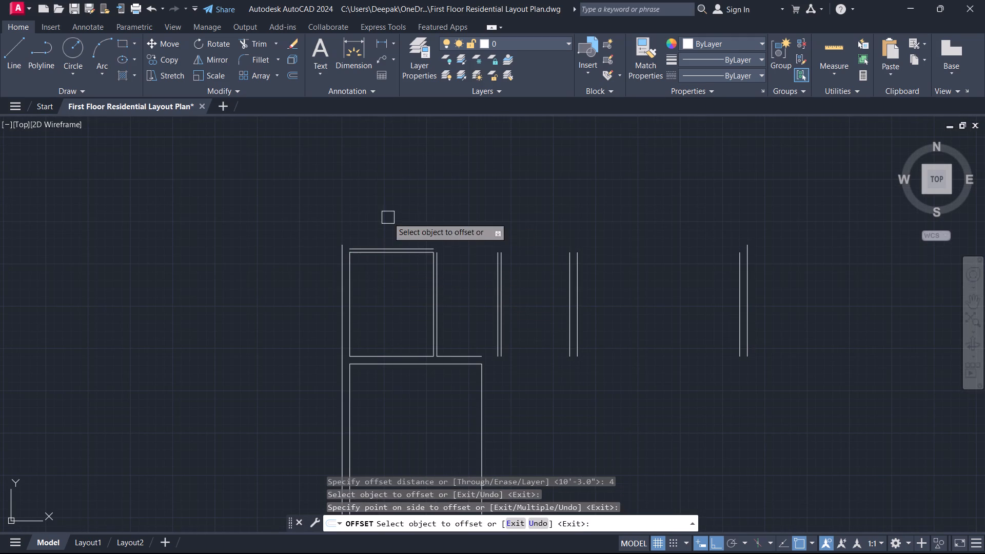
{"action": "right_click", "coordinate": [388, 197]}
{"action": "left_click", "coordinate": [421, 217]}
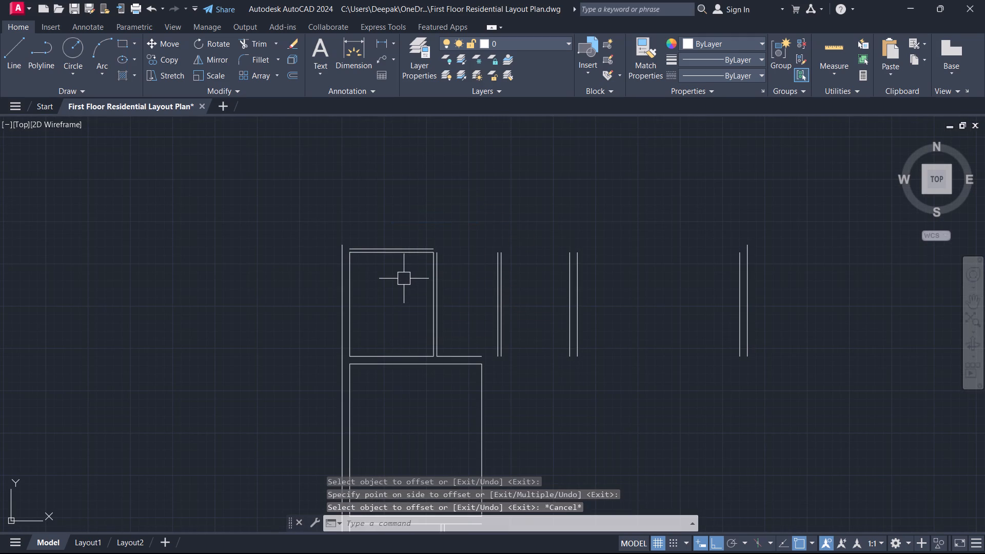
Offset the outer line of the 4" partition above the first space 4'3" upward.
{"action": "type", "text": "o"}
{"action": "key", "text": "space"}
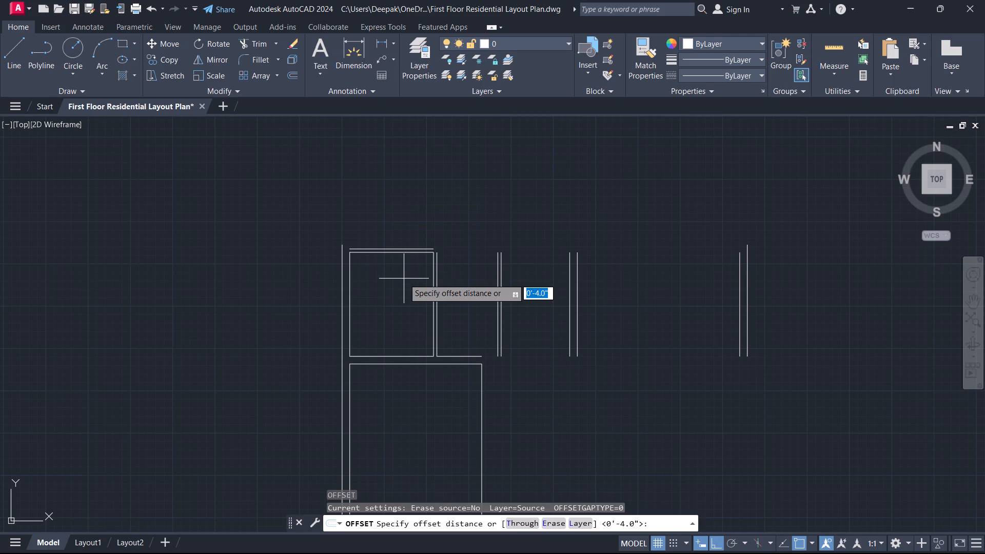
{"action": "type", "text": "4'3"}
{"action": "key", "text": "Return"}
{"action": "scroll", "coordinate": [399, 254], "scroll_direction": "up", "scroll_amount": 2}
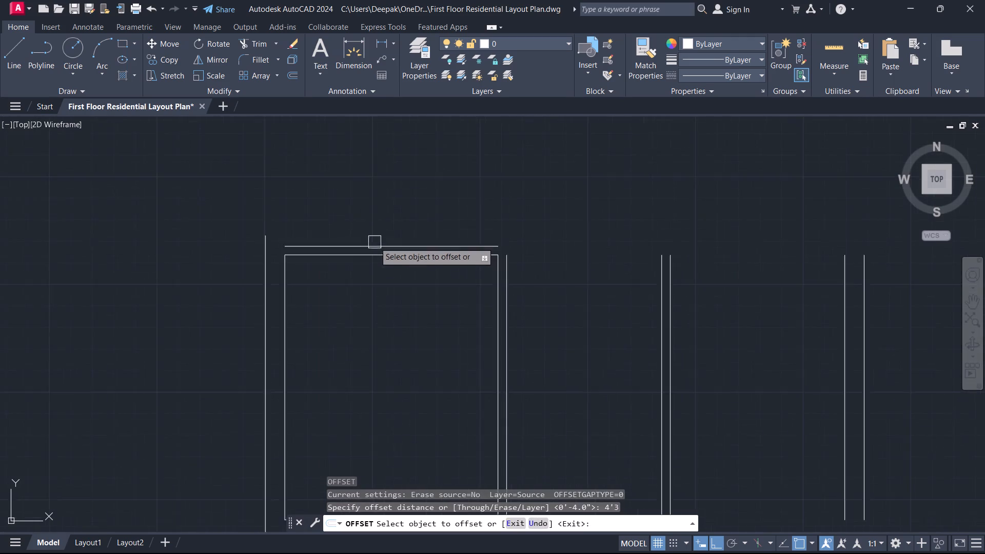
{"action": "scroll", "coordinate": [375, 242], "scroll_direction": "up", "scroll_amount": 1}
{"action": "left_click", "coordinate": [398, 253]}
{"action": "left_click", "coordinate": [388, 221]}
{"action": "right_click", "coordinate": [386, 214]}
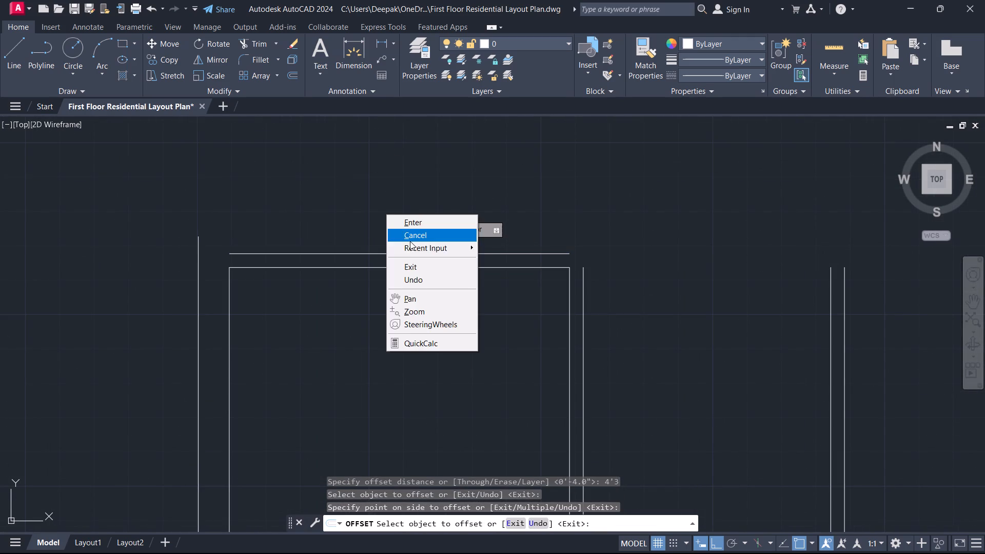
{"action": "left_click", "coordinate": [412, 240]}
Offset the uppermost line above the first space 9" upward to form the outer wall's thickness.
{"action": "scroll", "coordinate": [410, 243], "scroll_direction": "up", "scroll_amount": 1}
{"action": "scroll", "coordinate": [410, 244], "scroll_direction": "down", "scroll_amount": 5}
{"action": "middle_click_drag", "start_coordinate": [405, 251], "coordinate": [412, 312]}
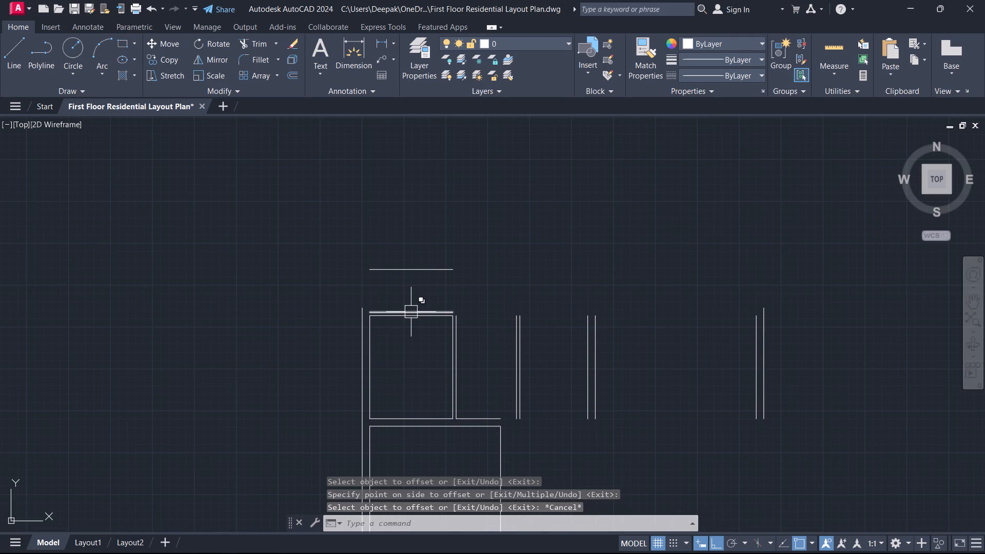
{"action": "type", "text": "o 9"}
{"action": "key", "text": "Return"}
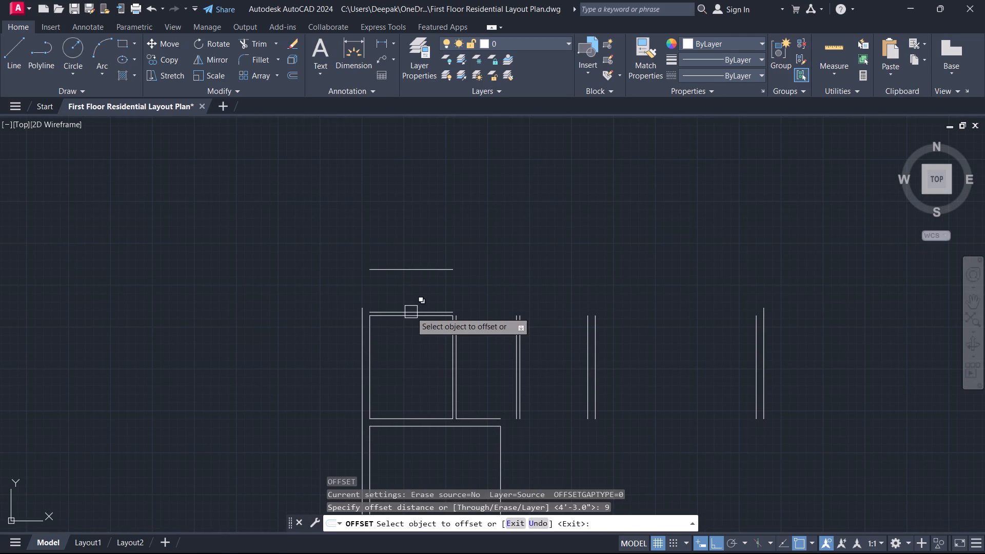
{"action": "left_click", "coordinate": [418, 274]}
{"action": "left_click", "coordinate": [415, 228]}
{"action": "right_click", "coordinate": [415, 228]}
{"action": "left_click", "coordinate": [449, 252]}
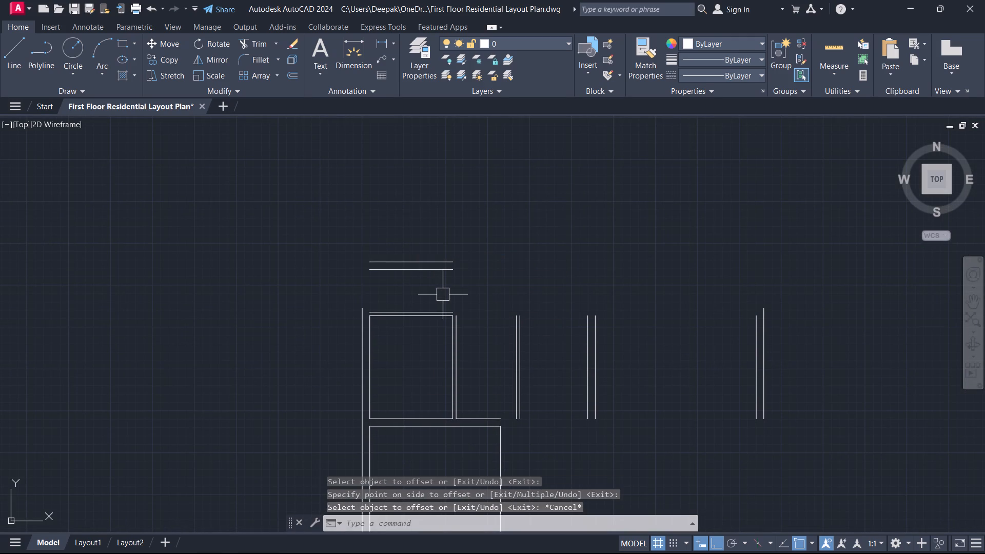
Fillet the new top wall's outer line to the far face of the 9" wall beside the third space, making a square corner.
{"action": "type", "text": "f"}
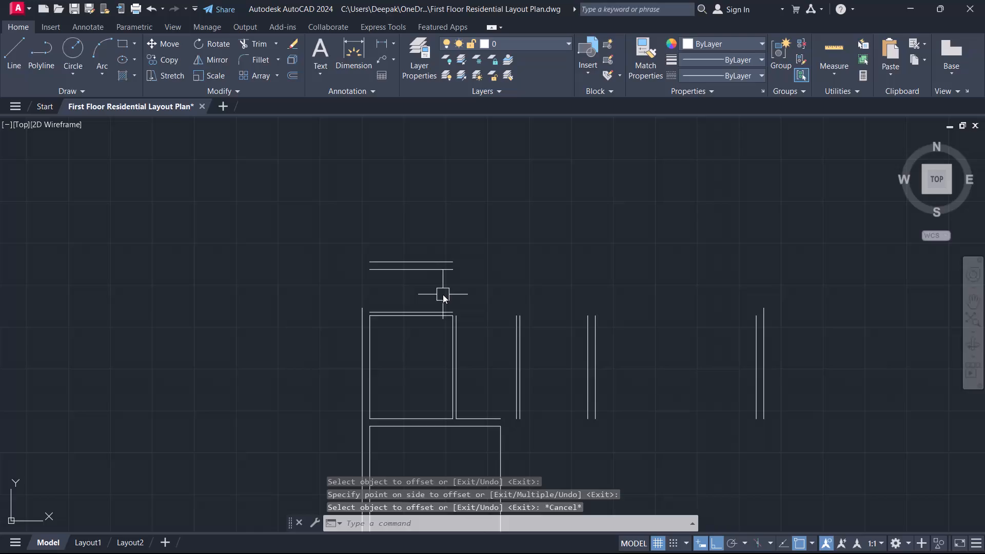
{"action": "key", "text": "space"}
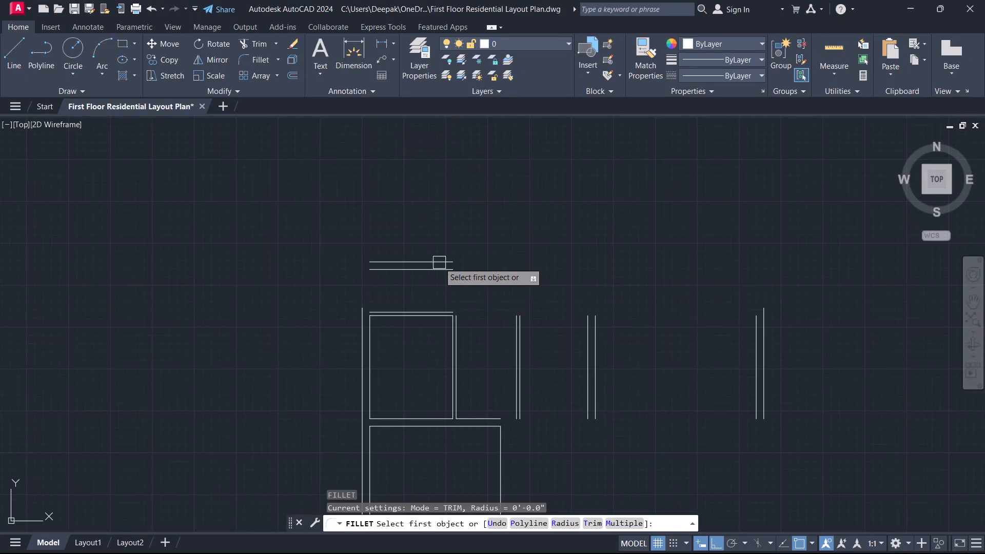
{"action": "scroll", "coordinate": [439, 263], "scroll_direction": "up", "scroll_amount": 2}
{"action": "left_click", "coordinate": [439, 264]}
{"action": "middle_click_drag", "start_coordinate": [701, 329], "coordinate": [450, 209]}
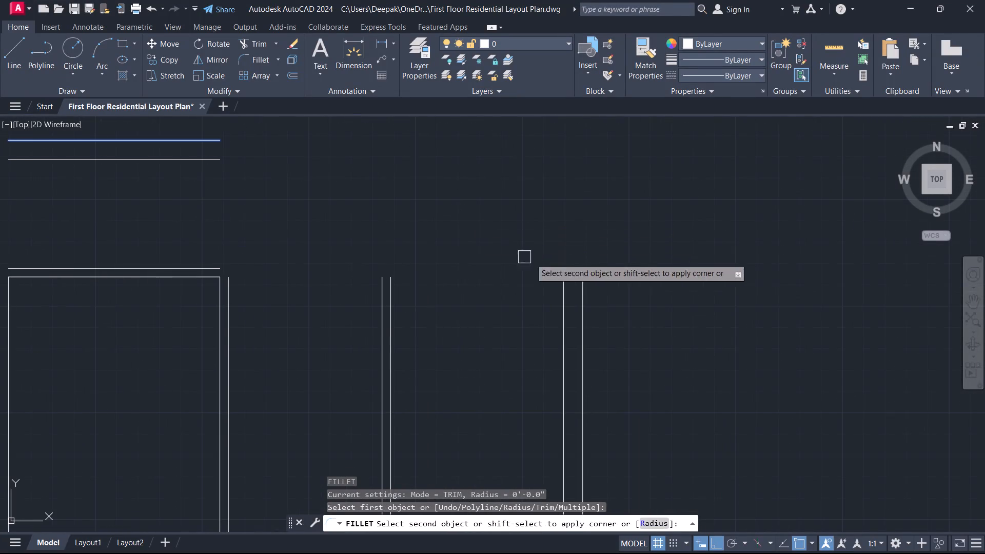
{"action": "left_click", "coordinate": [581, 317]}
Fillet the new top wall's inner line to the near face of the 9" wall beside the third space.
{"action": "middle_click_drag", "start_coordinate": [427, 250], "coordinate": [573, 261]}
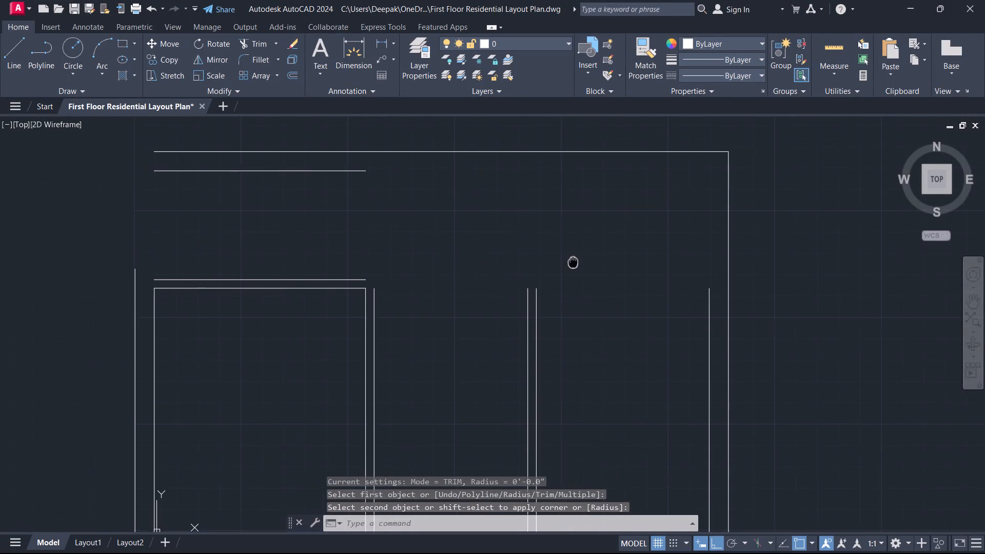
{"action": "middle_click_drag", "start_coordinate": [573, 261], "coordinate": [577, 260]}
{"action": "key", "text": "space"}
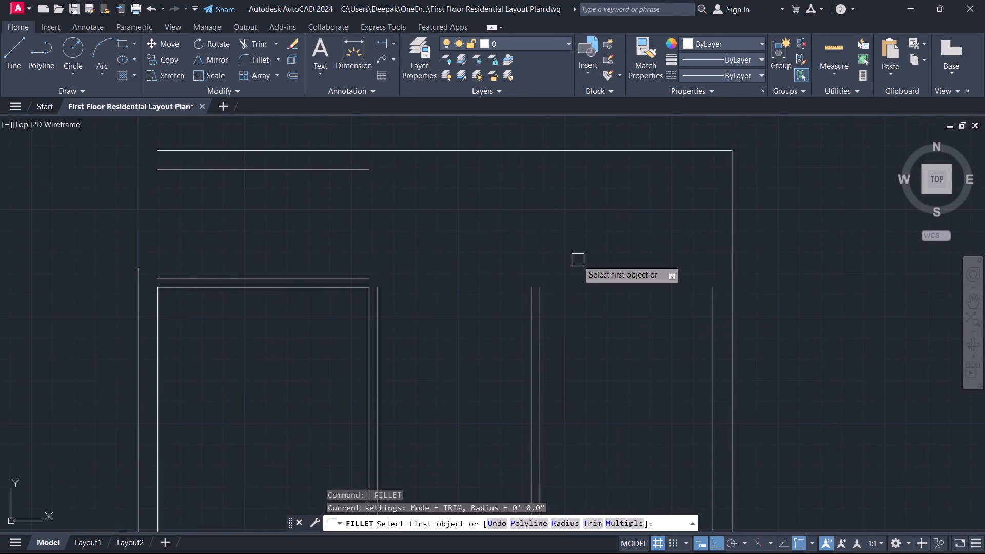
{"action": "left_click", "coordinate": [316, 172]}
{"action": "left_click", "coordinate": [716, 306]}
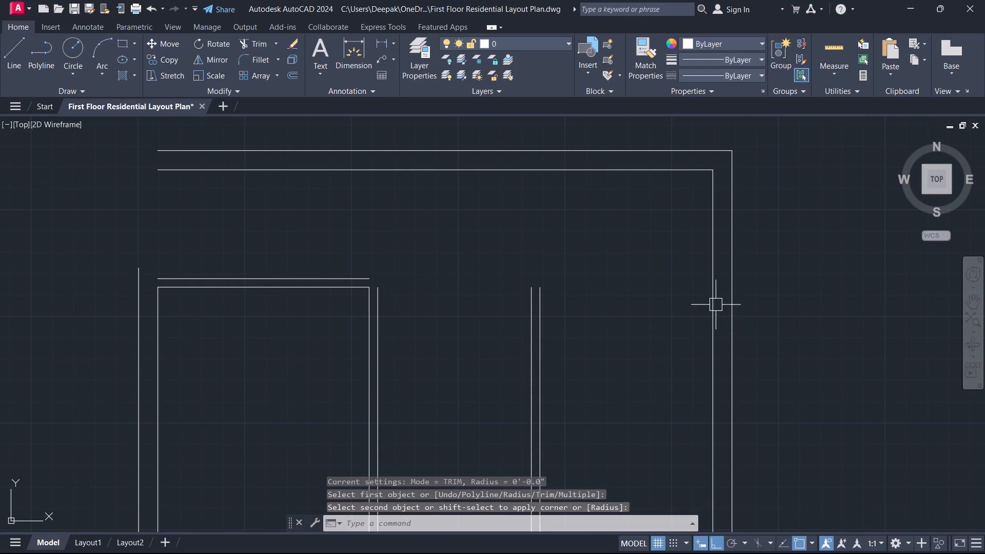
{"action": "right_click", "coordinate": [593, 256]}
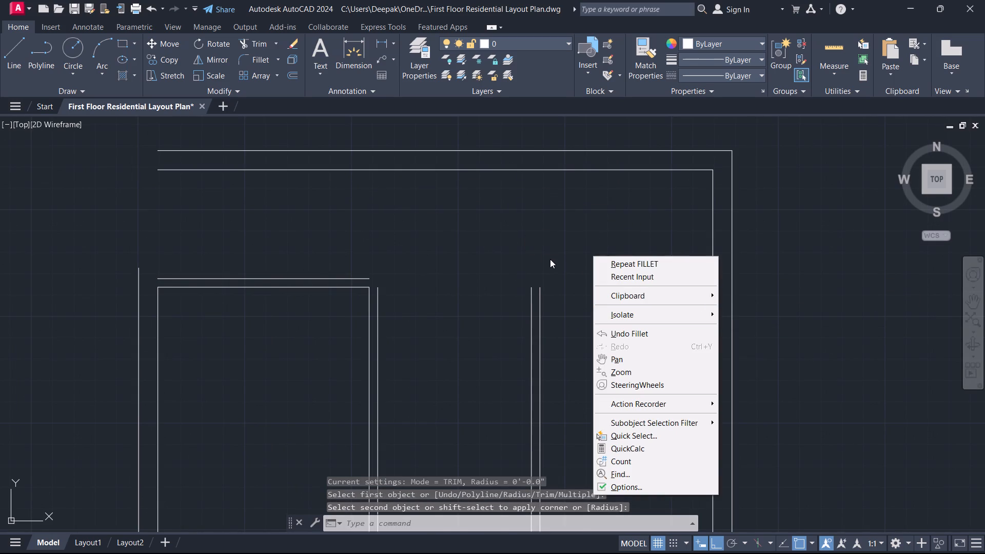
{"action": "left_click", "coordinate": [543, 253]}
{"action": "left_click", "coordinate": [537, 251]}
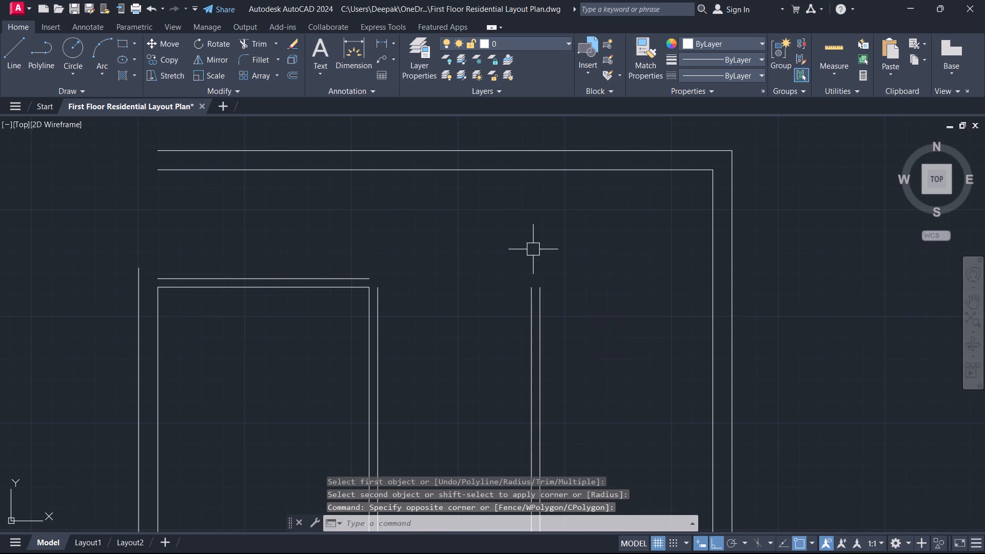
{"action": "key", "text": "Escape"}
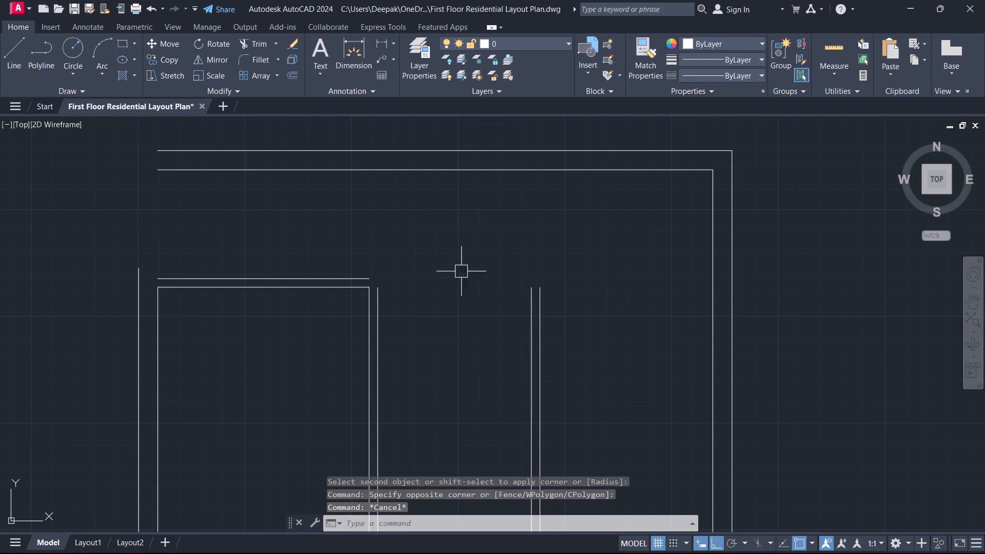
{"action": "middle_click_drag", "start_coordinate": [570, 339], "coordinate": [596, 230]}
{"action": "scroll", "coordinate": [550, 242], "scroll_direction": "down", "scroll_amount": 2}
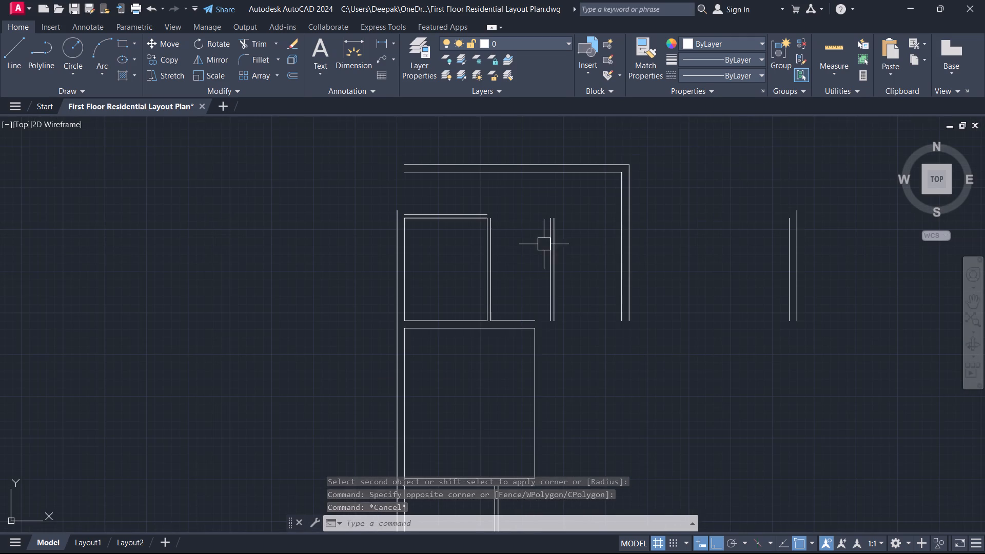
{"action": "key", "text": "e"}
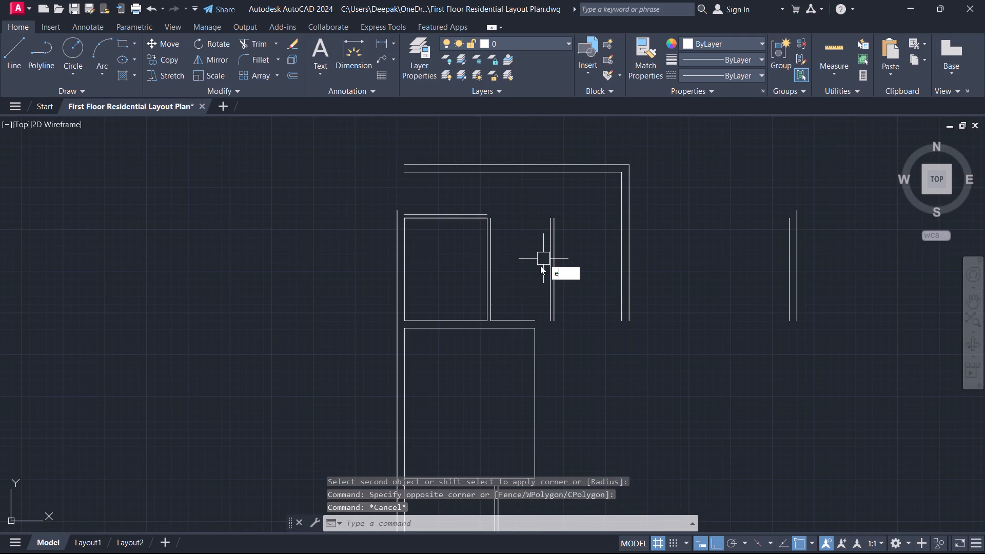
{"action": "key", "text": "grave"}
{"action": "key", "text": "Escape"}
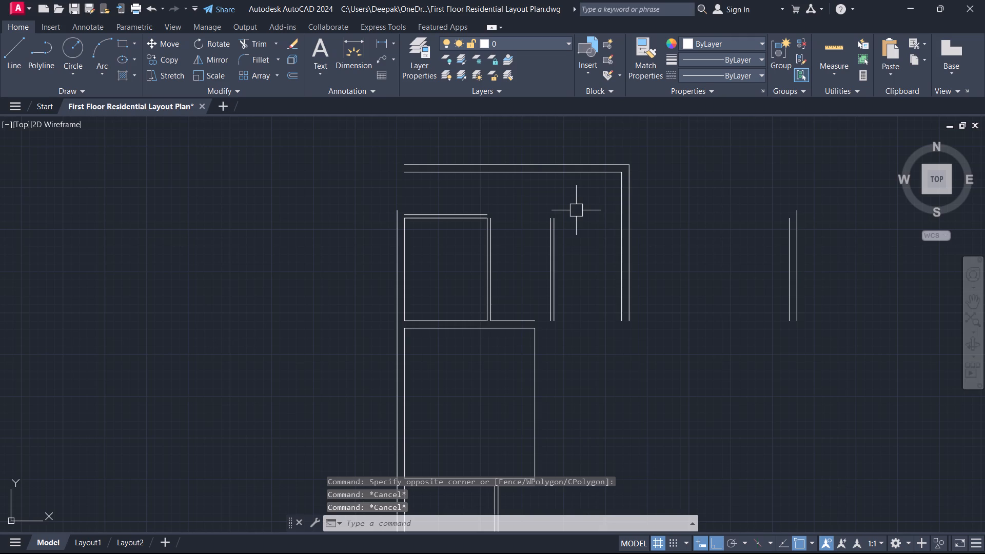
Undo the fillets that joined the new top wall to the 9" wall beside the third space.
{"action": "key", "text": "ctrl+z"}
{"action": "key", "text": "ctrl+z"}
{"action": "key", "text": "ctrl+z"}
{"action": "key", "text": "ctrl+z"}
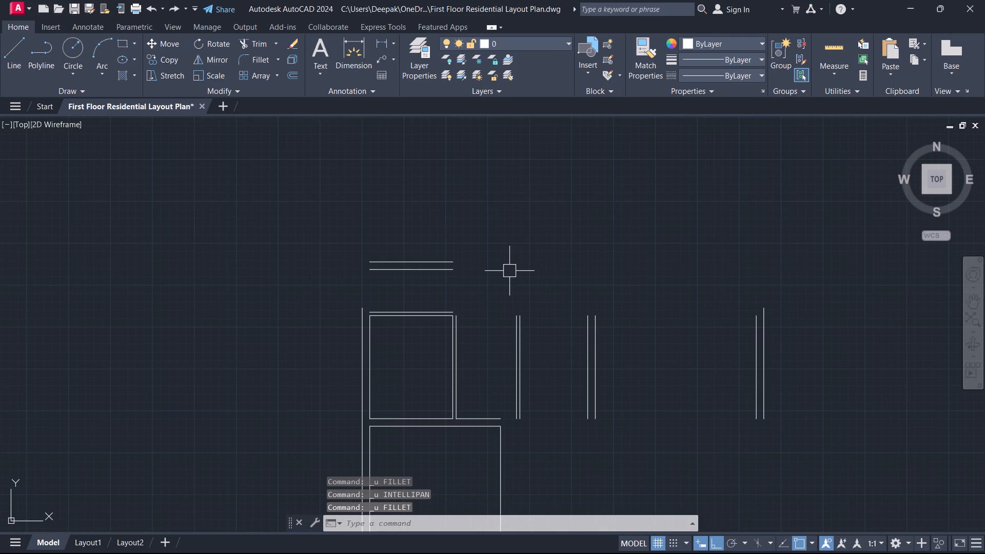
Fillet the new top wall's outer line to the outer face of the plan's far-side 9" wall, making a square corner.
{"action": "type", "text": "f"}
{"action": "key", "text": "space"}
{"action": "scroll", "coordinate": [445, 262], "scroll_direction": "up", "scroll_amount": 2}
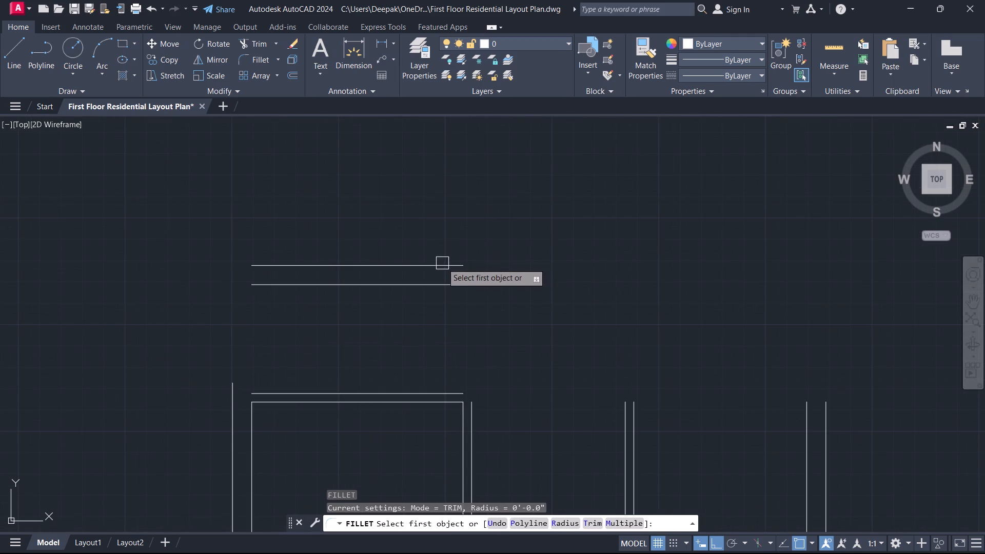
{"action": "left_click", "coordinate": [442, 265]}
{"action": "middle_click_drag", "start_coordinate": [634, 282], "coordinate": [170, 239]}
{"action": "scroll", "coordinate": [615, 316], "scroll_direction": "down", "scroll_amount": 1}
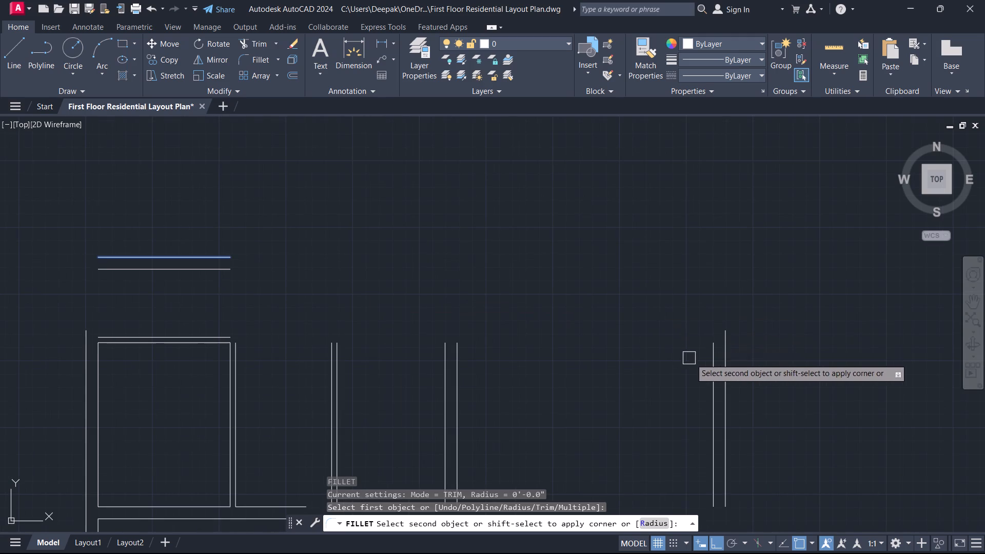
{"action": "left_click", "coordinate": [729, 354]}
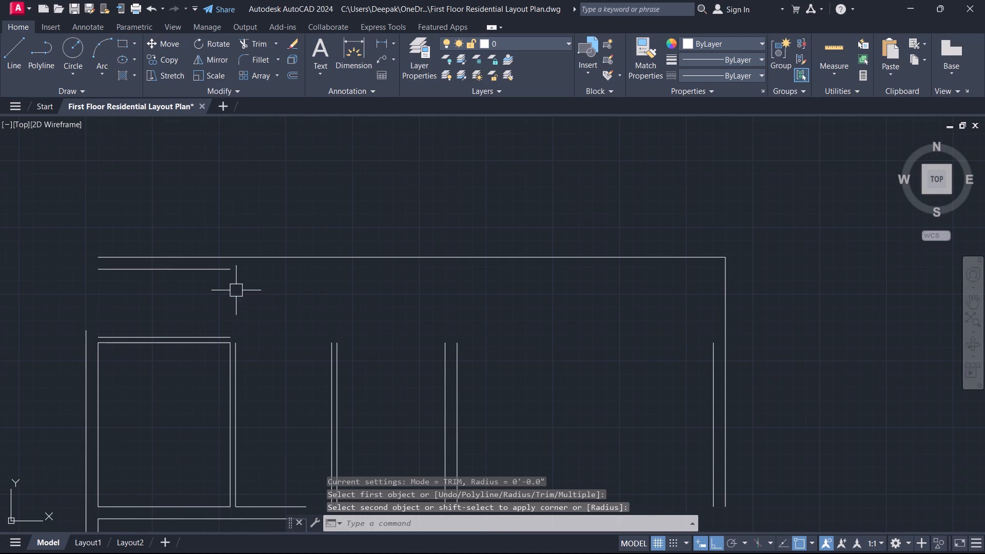
Fillet the new top wall's inner line to the inner face of the far-side 9" wall with a square corner.
{"action": "key", "text": "space"}
{"action": "left_click", "coordinate": [205, 273]}
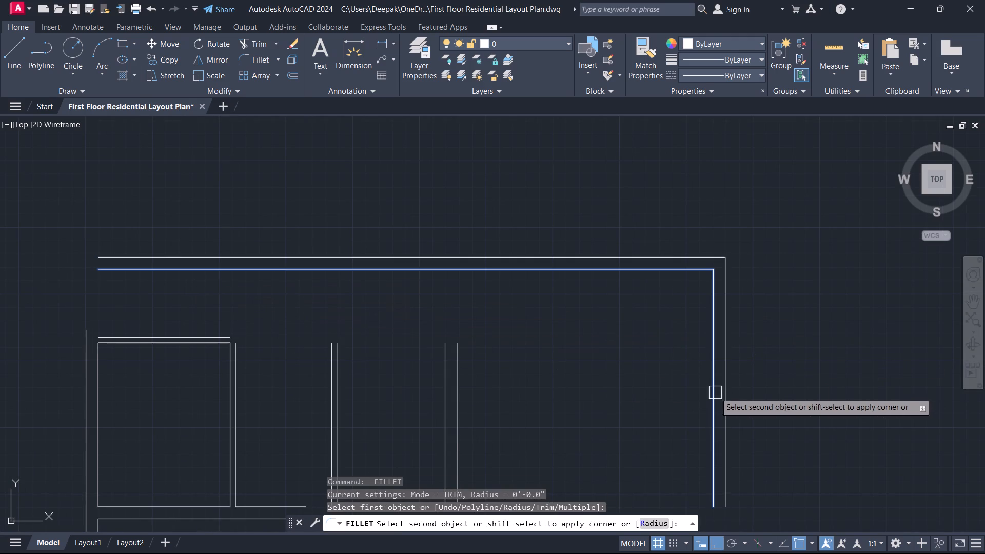
{"action": "left_click", "coordinate": [715, 392]}
{"action": "scroll", "coordinate": [521, 287], "scroll_direction": "up", "scroll_amount": 1}
{"action": "scroll", "coordinate": [519, 287], "scroll_direction": "down", "scroll_amount": 2}
{"action": "middle_click_drag", "start_coordinate": [520, 293], "coordinate": [563, 250]}
Extend both 4" partitions and the intermediate 9" wall of the top row up to the top wall's inner line.
{"action": "type", "text": "ex"}
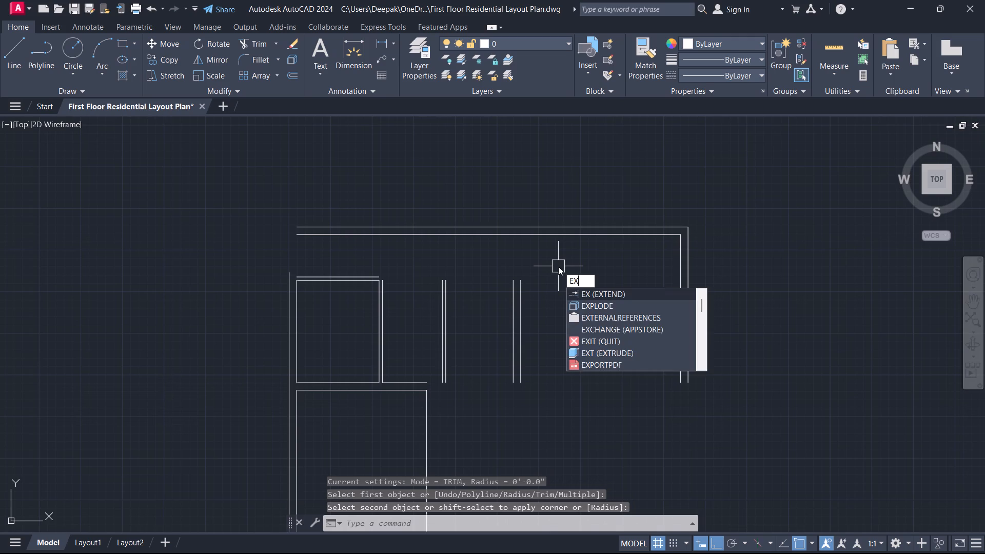
{"action": "key", "text": "space"}
{"action": "left_click", "coordinate": [568, 308]}
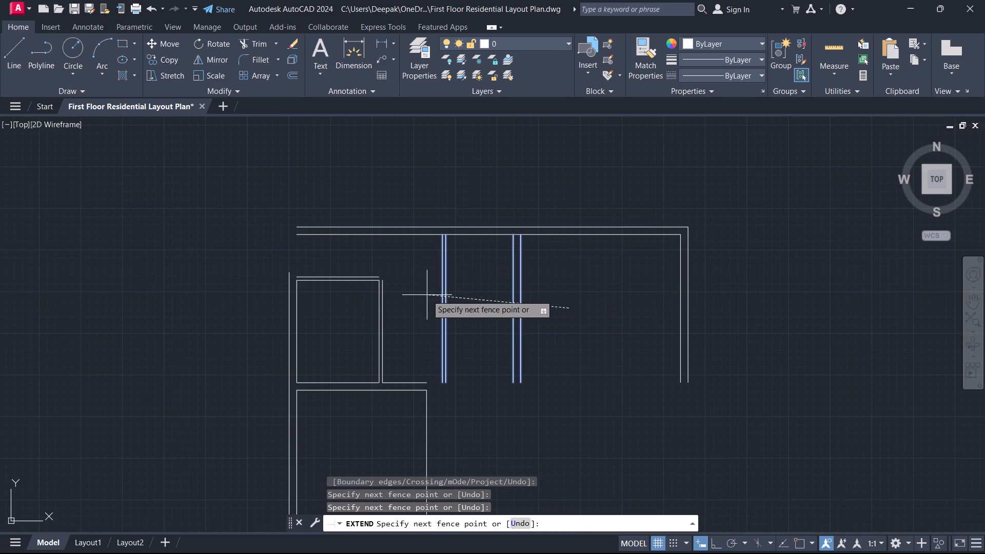
{"action": "left_click", "coordinate": [425, 294]}
{"action": "left_click", "coordinate": [333, 315]}
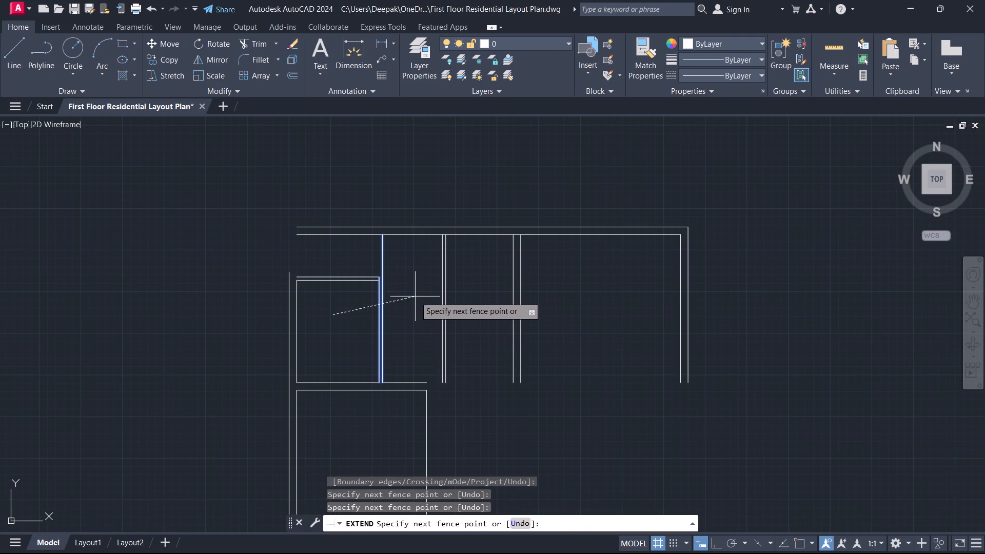
{"action": "left_click", "coordinate": [415, 296]}
{"action": "left_click", "coordinate": [349, 311]}
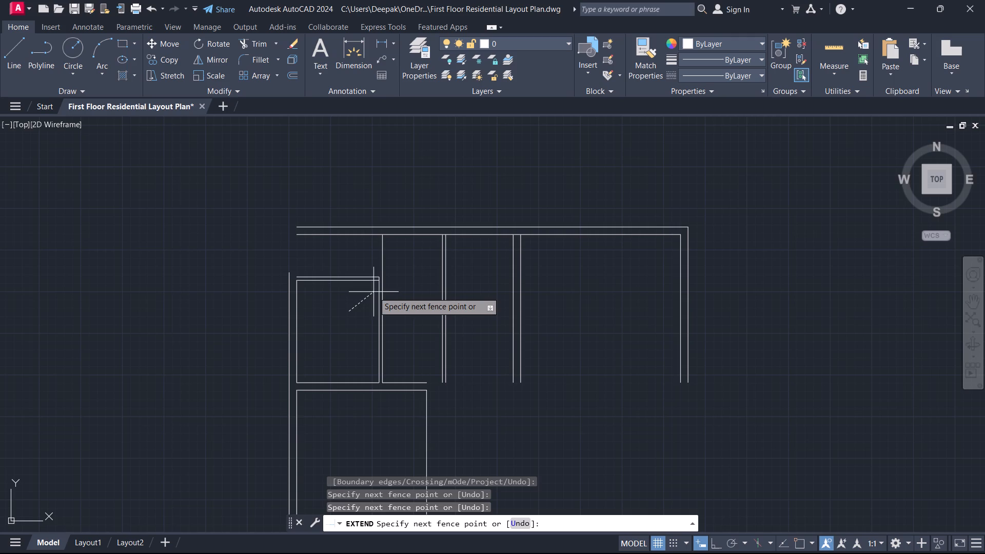
{"action": "left_click", "coordinate": [382, 300]}
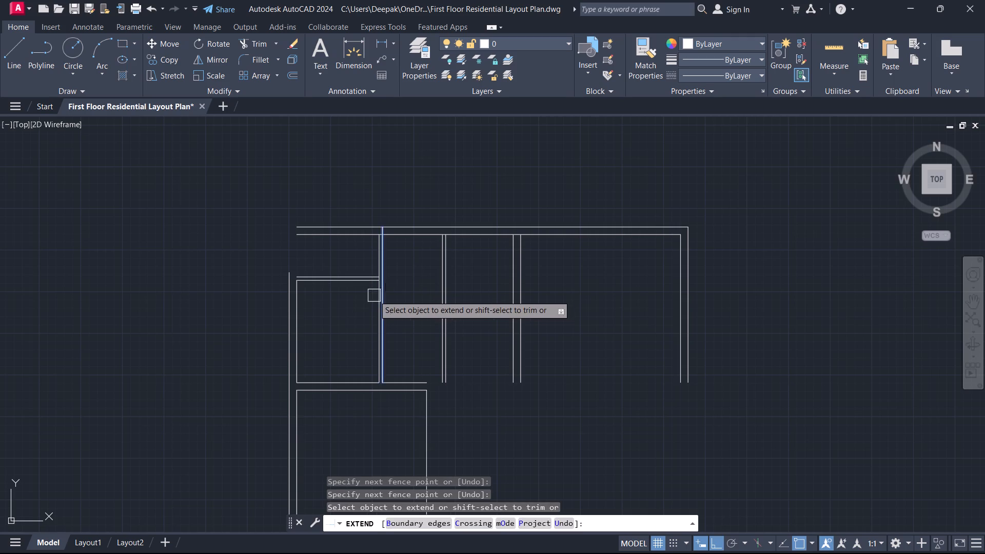
{"action": "key", "text": "Escape"}
{"action": "scroll", "coordinate": [377, 239], "scroll_direction": "up", "scroll_amount": 3}
{"action": "key", "text": "Escape"}
Trim the top wall's inner line between the faces of the two 4" partitions to open both junctions.
{"action": "type", "text": "tr"}
{"action": "key", "text": "space"}
{"action": "scroll", "coordinate": [382, 233], "scroll_direction": "up", "scroll_amount": 4}
{"action": "left_click", "coordinate": [349, 185]}
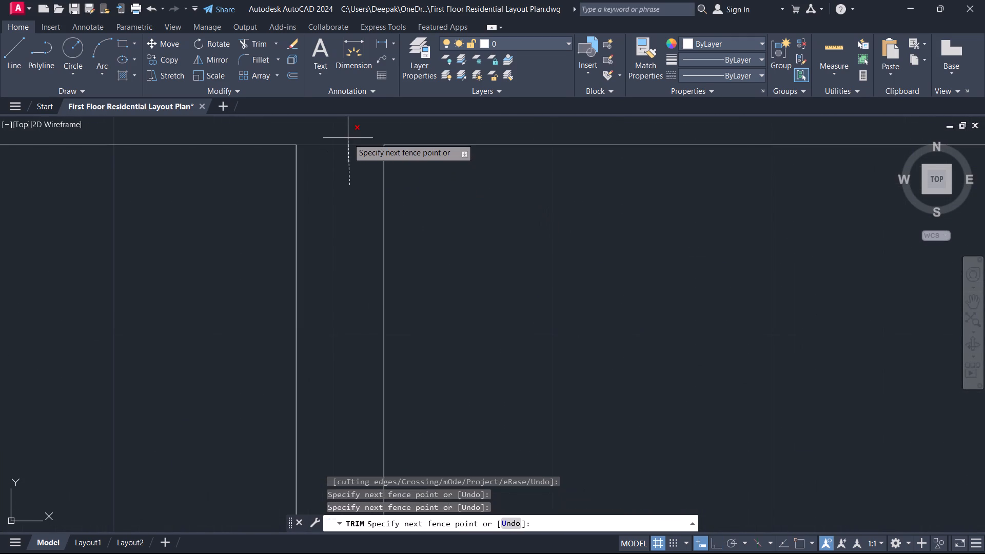
{"action": "left_click", "coordinate": [348, 134]}
{"action": "scroll", "coordinate": [392, 202], "scroll_direction": "down", "scroll_amount": 4}
{"action": "middle_click_drag", "start_coordinate": [651, 286], "coordinate": [214, 382]}
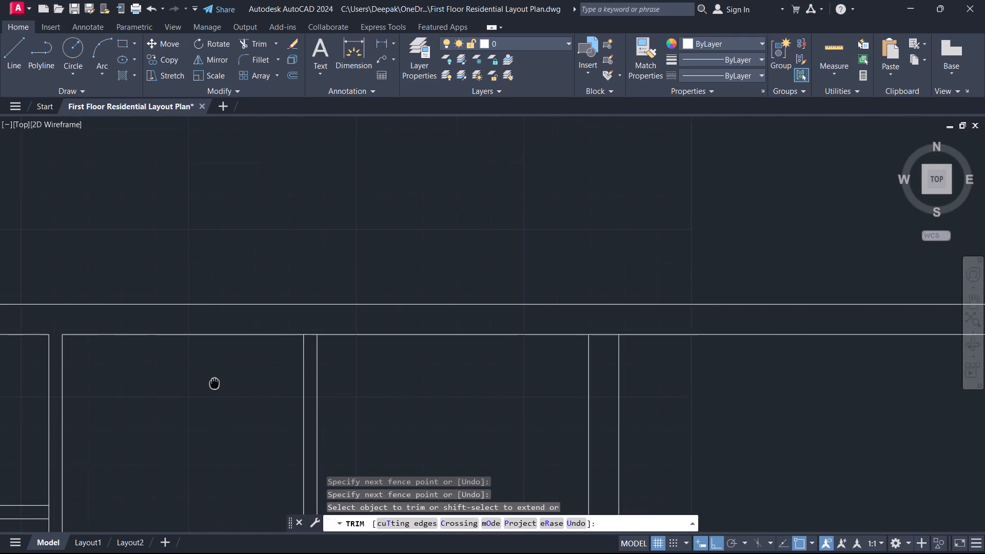
{"action": "middle_click_drag", "start_coordinate": [214, 382], "coordinate": [219, 385]}
{"action": "scroll", "coordinate": [321, 370], "scroll_direction": "up", "scroll_amount": 2}
{"action": "left_click", "coordinate": [299, 308]}
{"action": "left_click", "coordinate": [294, 268]}
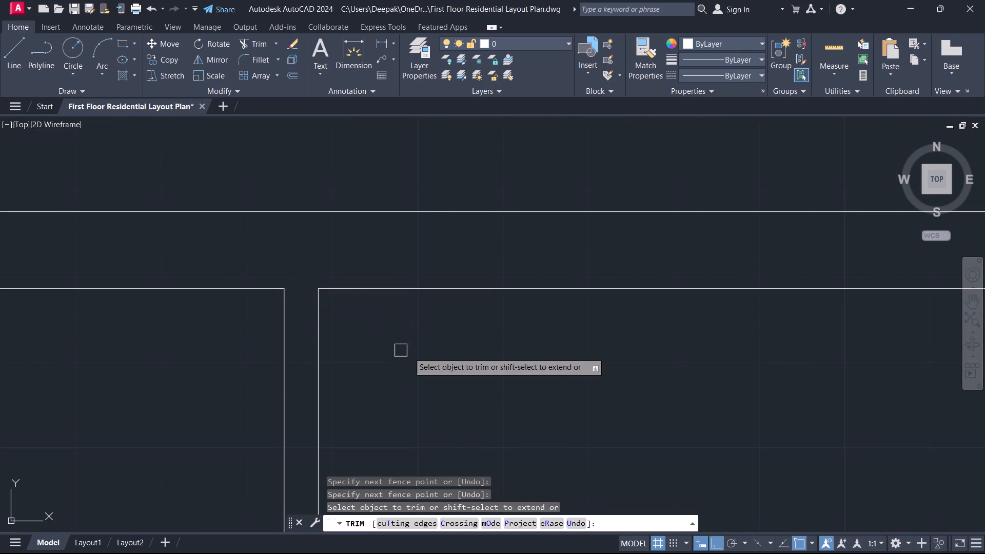
Trim the top wall's inner line between the faces of the 9" wall beside the third space.
{"action": "scroll", "coordinate": [446, 374], "scroll_direction": "down", "scroll_amount": 3}
{"action": "scroll", "coordinate": [480, 410], "scroll_direction": "down", "scroll_amount": 3}
{"action": "middle_click_drag", "start_coordinate": [485, 418], "coordinate": [450, 363]}
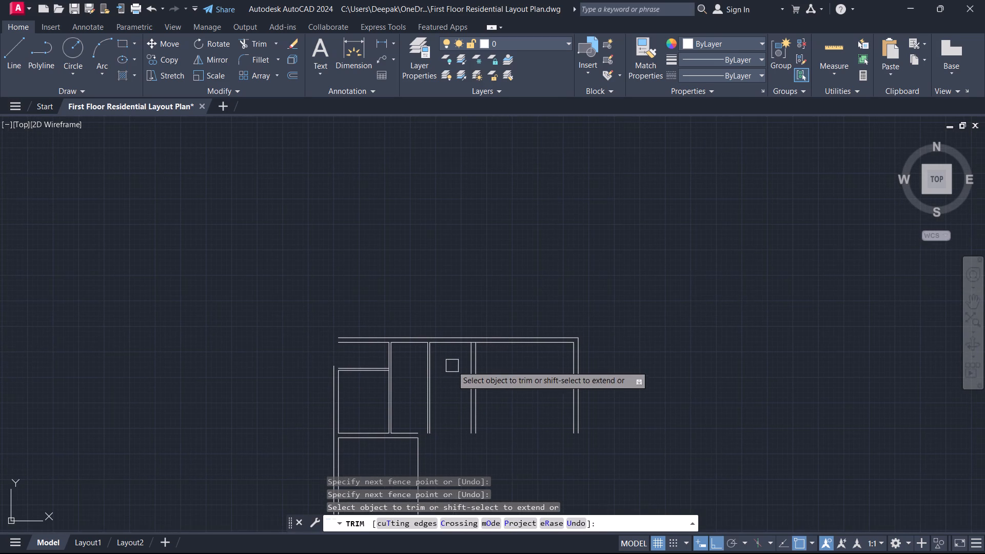
{"action": "scroll", "coordinate": [487, 349], "scroll_direction": "up", "scroll_amount": 3}
{"action": "scroll", "coordinate": [414, 334], "scroll_direction": "up", "scroll_amount": 3}
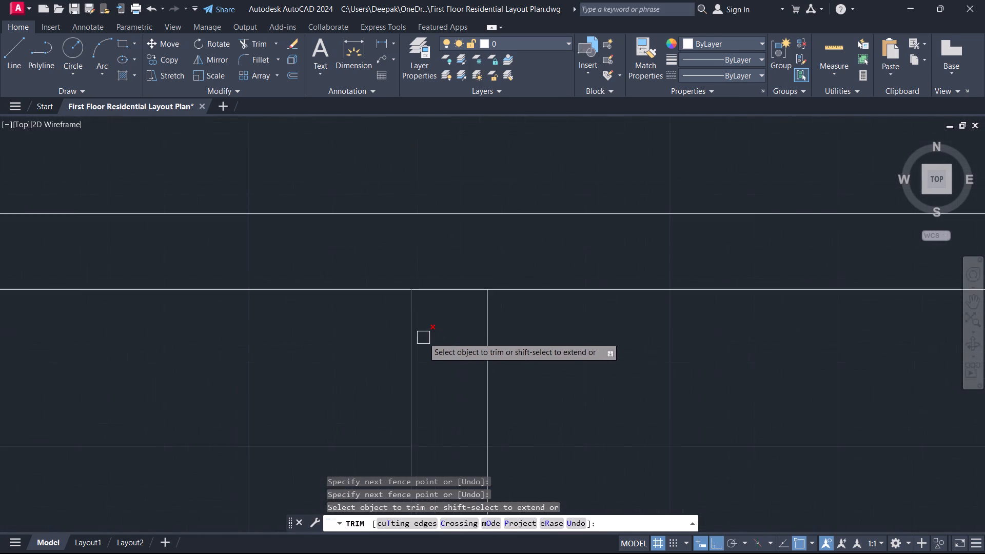
{"action": "left_click", "coordinate": [441, 317]}
{"action": "left_click", "coordinate": [429, 267]}
{"action": "scroll", "coordinate": [584, 383], "scroll_direction": "down", "scroll_amount": 3}
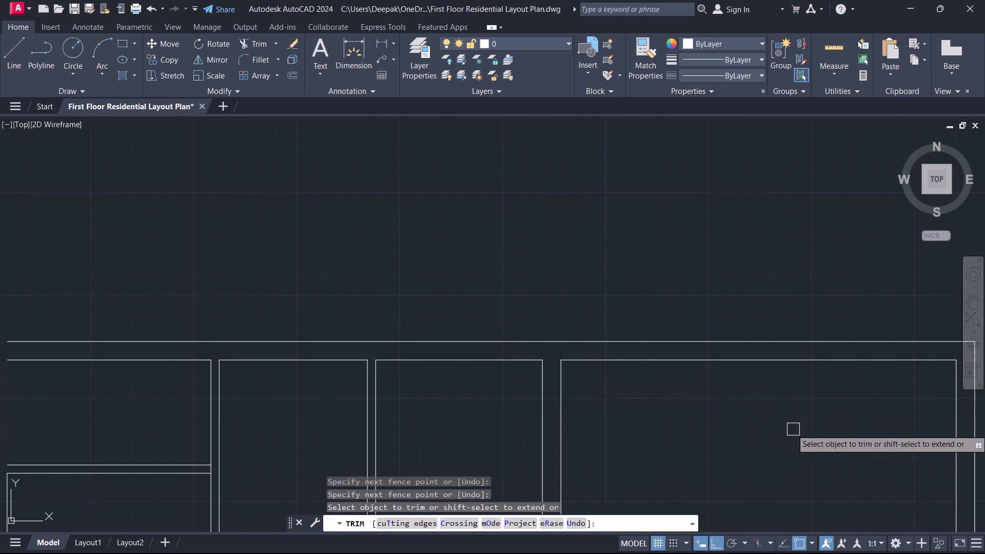
{"action": "scroll", "coordinate": [793, 429], "scroll_direction": "down", "scroll_amount": 2}
{"action": "middle_click_drag", "start_coordinate": [793, 429], "coordinate": [789, 349]}
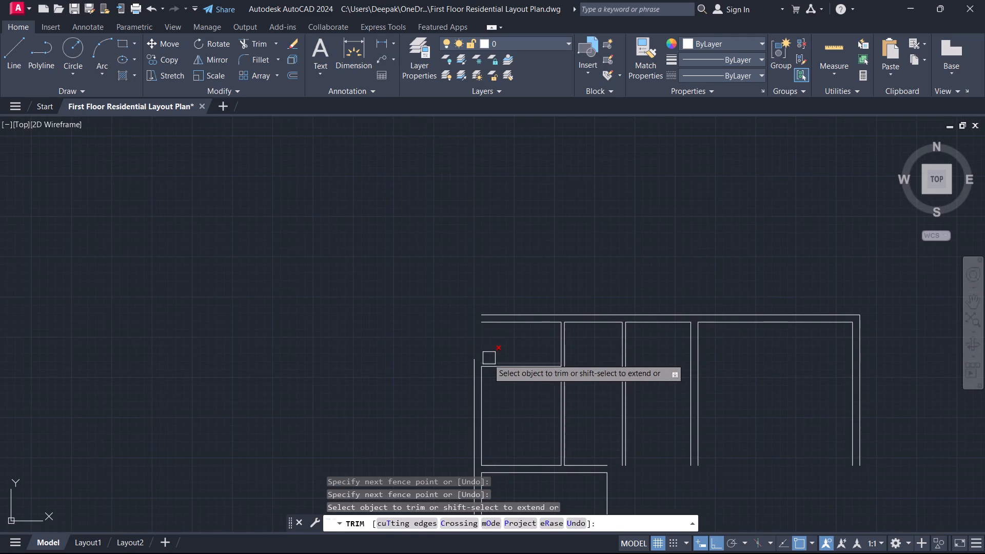
{"action": "middle_click_drag", "start_coordinate": [483, 364], "coordinate": [519, 278]}
{"action": "scroll", "coordinate": [506, 285], "scroll_direction": "up", "scroll_amount": 1}
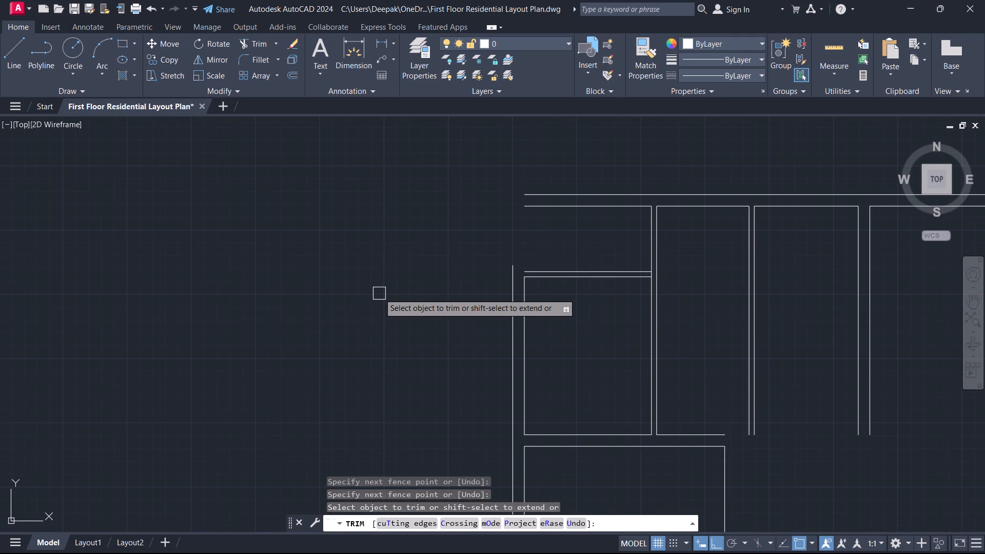
{"action": "key", "text": "Escape"}
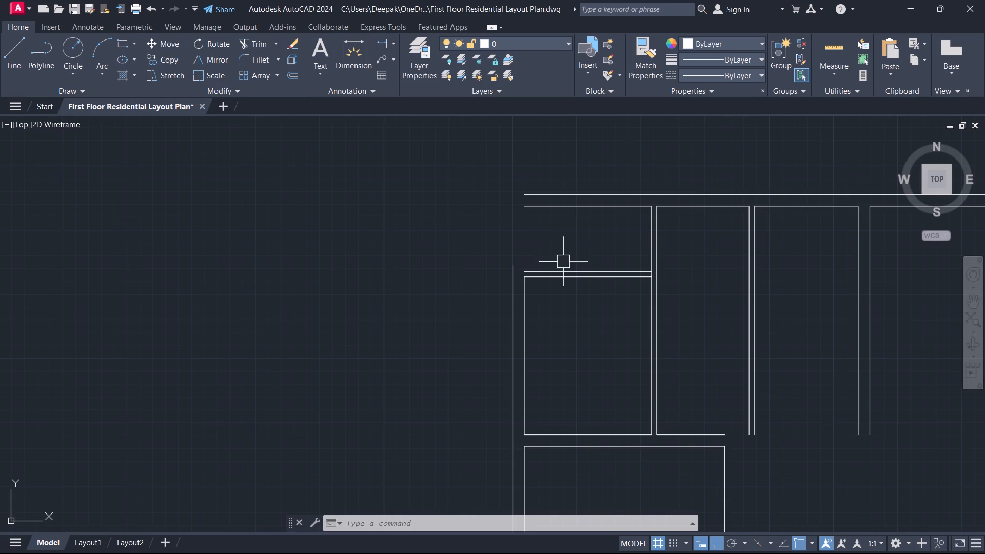
Draw a vertical line from the open end of the top wall's inner line down to the partition's upper line, closing the strip.
{"action": "middle_click_drag", "start_coordinate": [577, 345], "coordinate": [484, 325]}
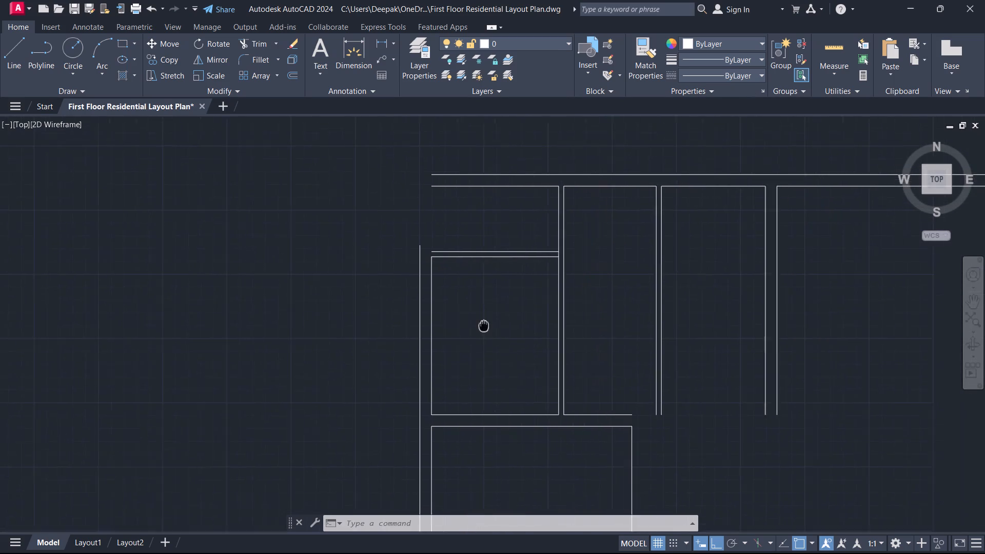
{"action": "middle_click_drag", "start_coordinate": [484, 325], "coordinate": [461, 325]}
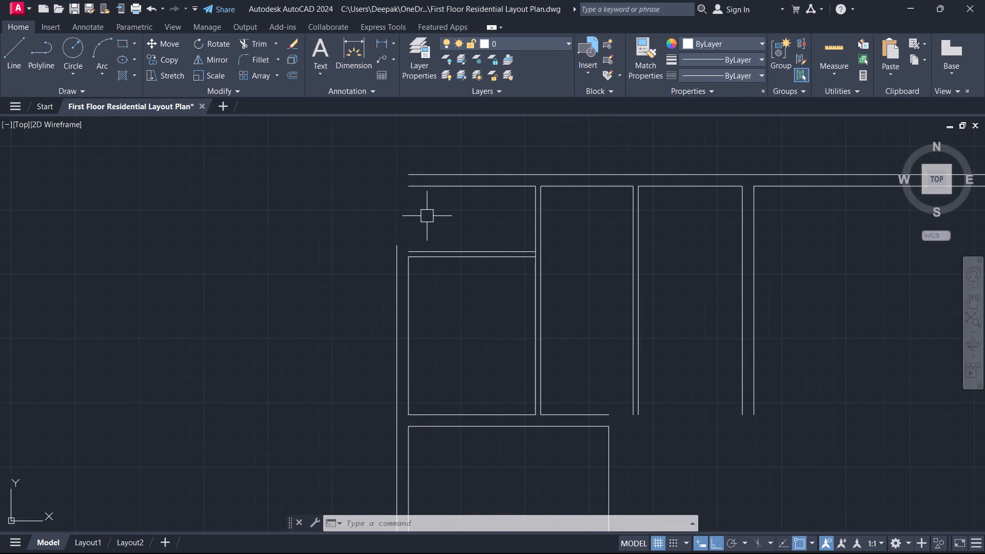
{"action": "key", "text": "l"}
{"action": "key", "text": "space"}
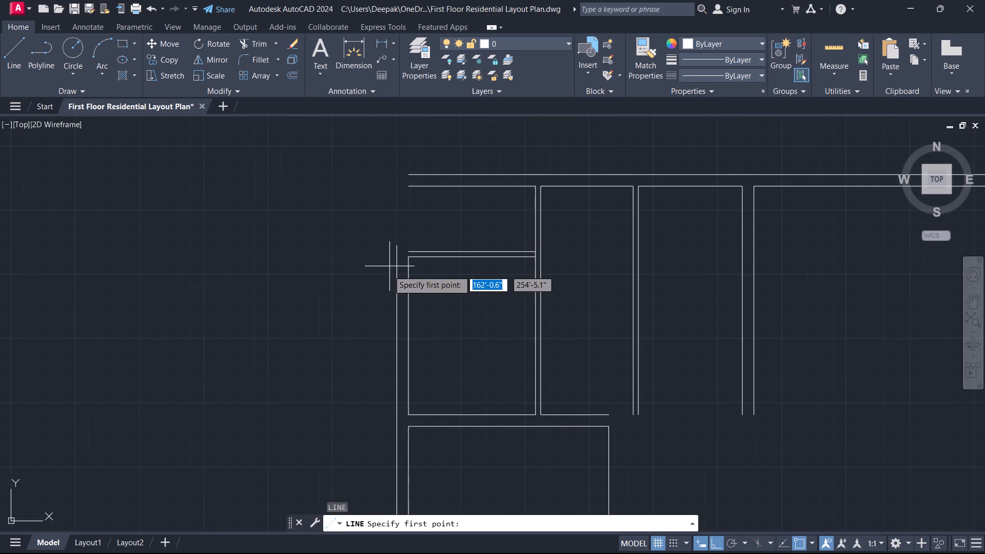
{"action": "scroll", "coordinate": [387, 273], "scroll_direction": "up", "scroll_amount": 1}
{"action": "left_click", "coordinate": [426, 133]}
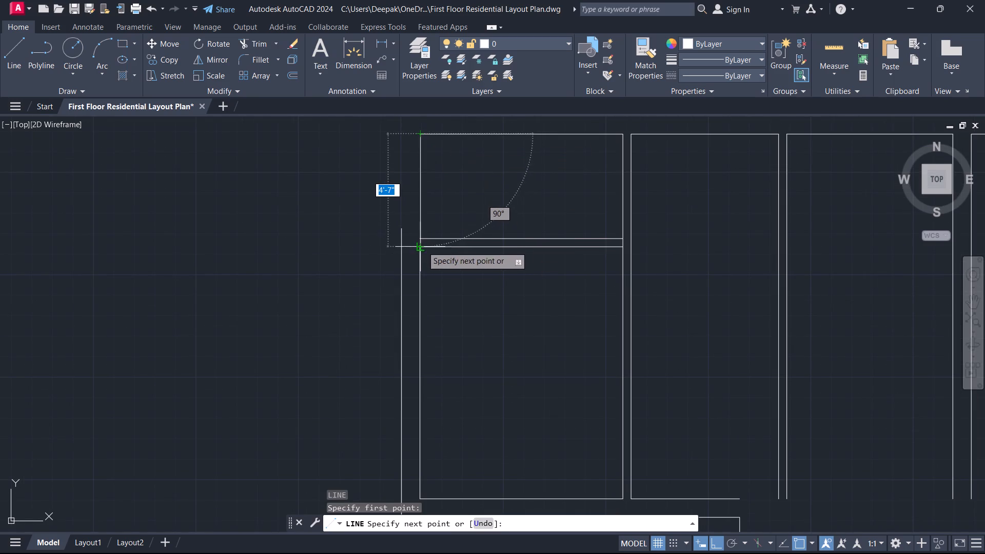
{"action": "left_click", "coordinate": [417, 240]}
{"action": "key", "text": "Escape"}
Fillet the left outer wall's outer line to the top wall's outer line, making a square corner.
{"action": "middle_click_drag", "start_coordinate": [417, 238], "coordinate": [420, 306]}
{"action": "key", "text": "f"}
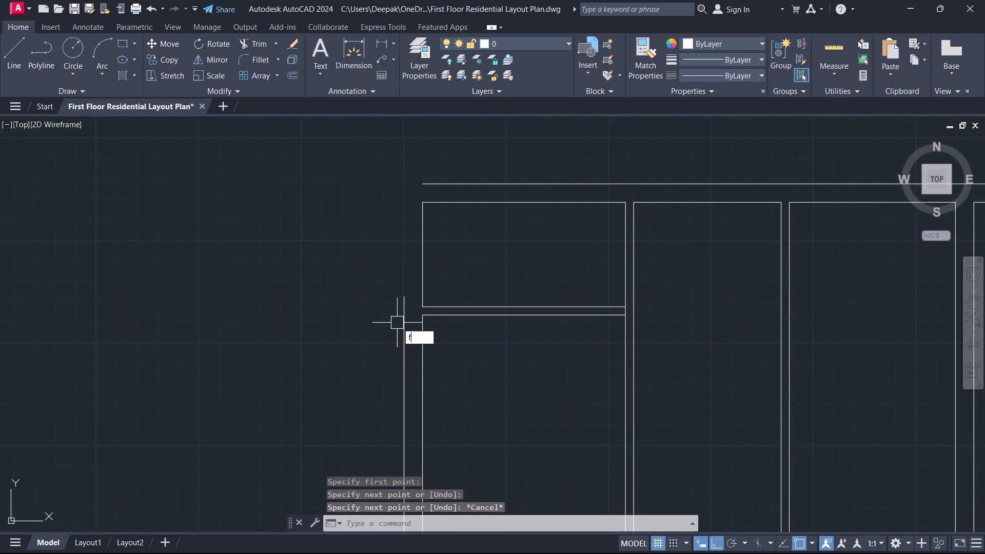
{"action": "key", "text": "space"}
{"action": "left_click", "coordinate": [404, 335]}
{"action": "left_click", "coordinate": [449, 184]}
{"action": "key", "text": "Escape"}
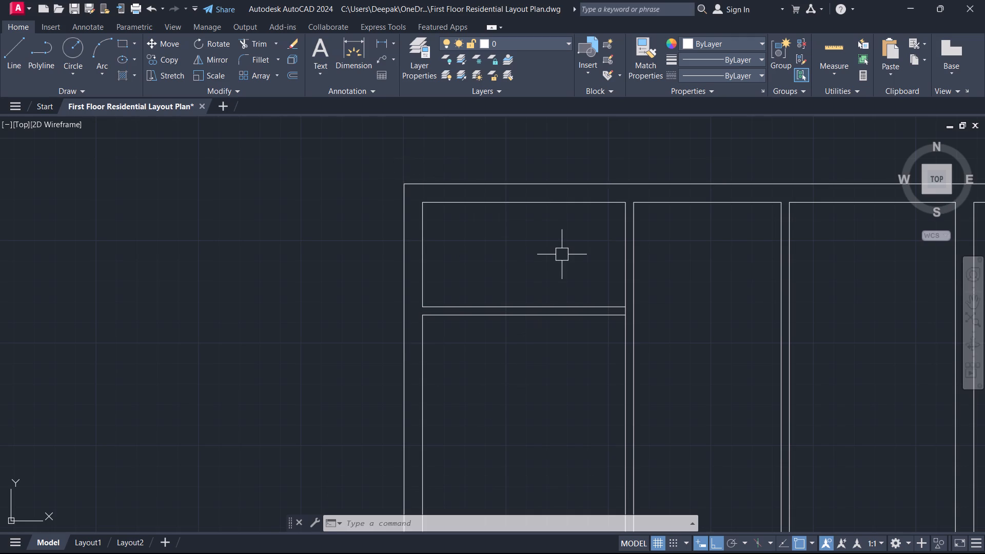
Examine the layout drawn so far, from the top row down to the lower rooms.
{"action": "scroll", "coordinate": [561, 255], "scroll_direction": "down", "scroll_amount": 1}
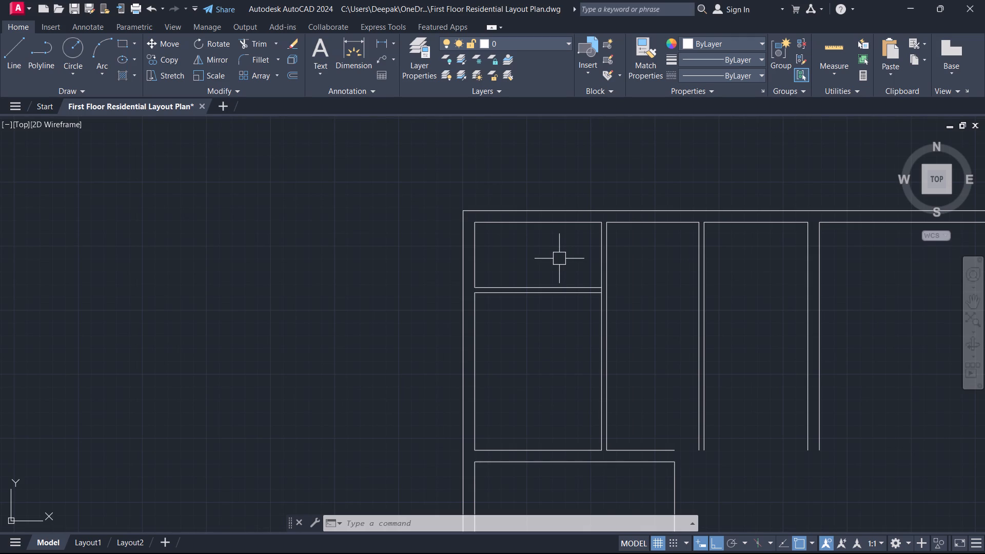
{"action": "scroll", "coordinate": [550, 230], "scroll_direction": "down", "scroll_amount": 1}
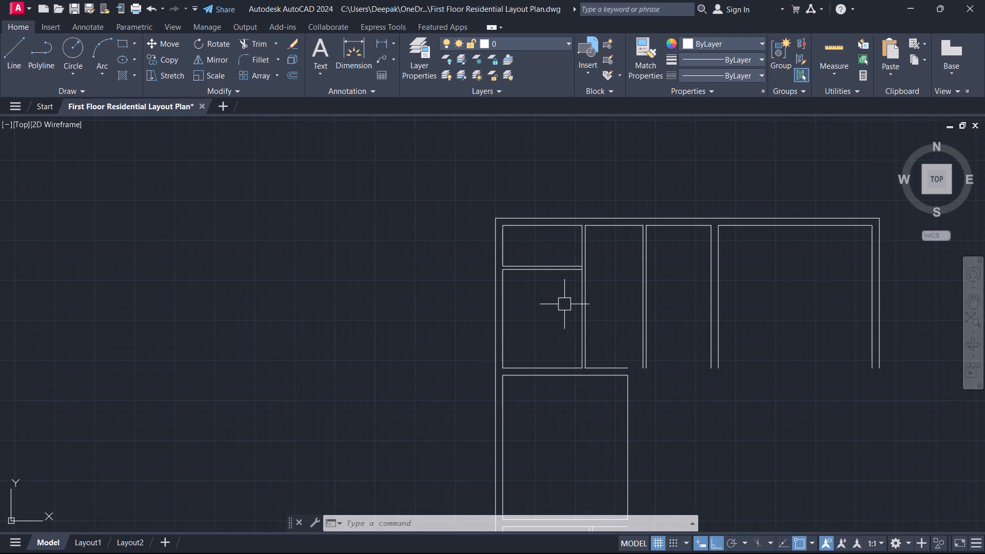
{"action": "scroll", "coordinate": [590, 304], "scroll_direction": "down", "scroll_amount": 1}
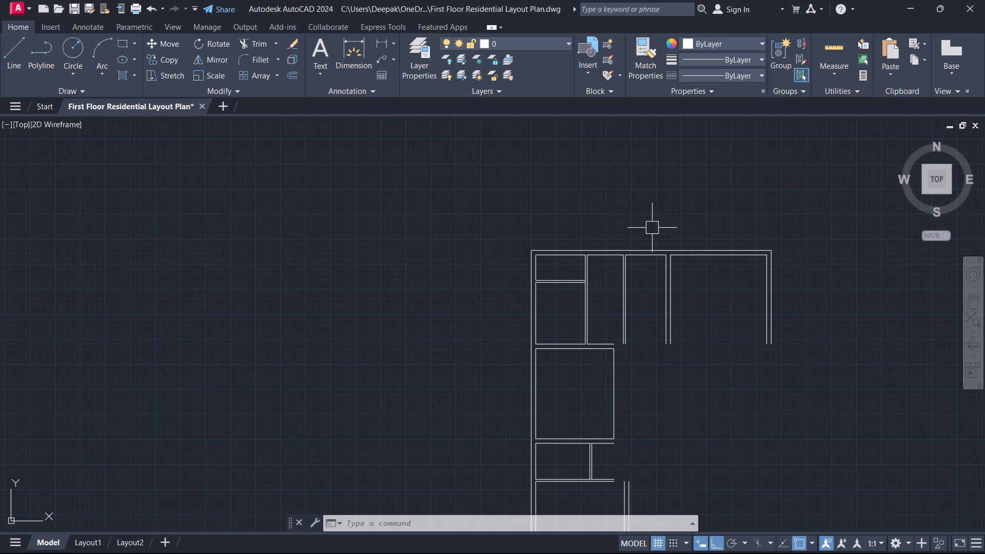
{"action": "scroll", "coordinate": [677, 308], "scroll_direction": "down", "scroll_amount": 2}
{"action": "middle_click_drag", "start_coordinate": [671, 337], "coordinate": [511, 205]}
{"action": "scroll", "coordinate": [671, 337], "scroll_direction": "up", "scroll_amount": 1}
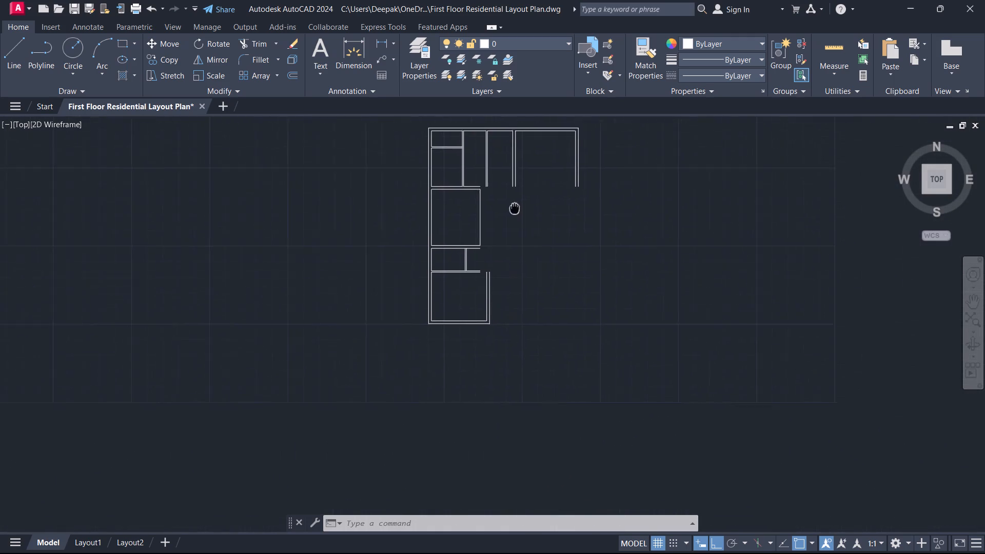
{"action": "middle_click_drag", "start_coordinate": [511, 205], "coordinate": [468, 177]}
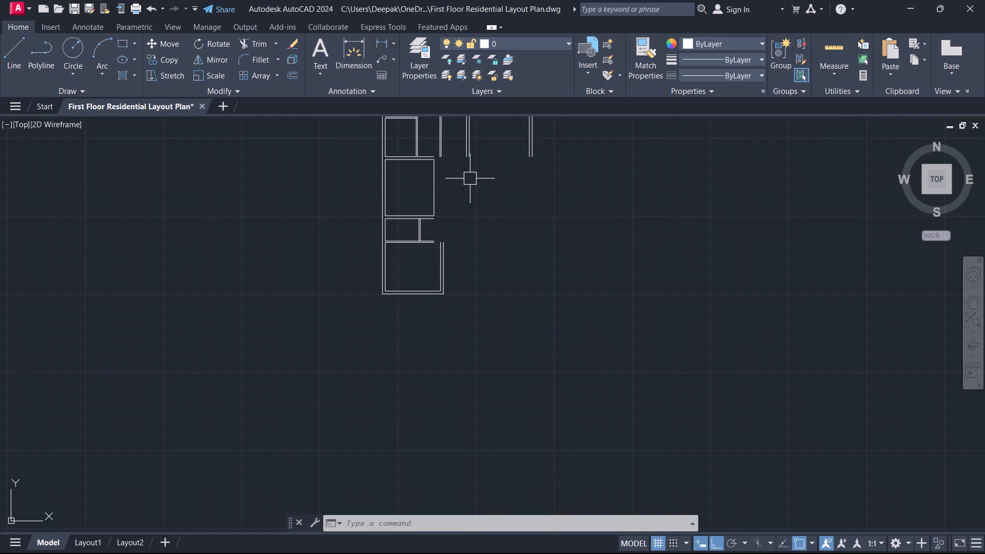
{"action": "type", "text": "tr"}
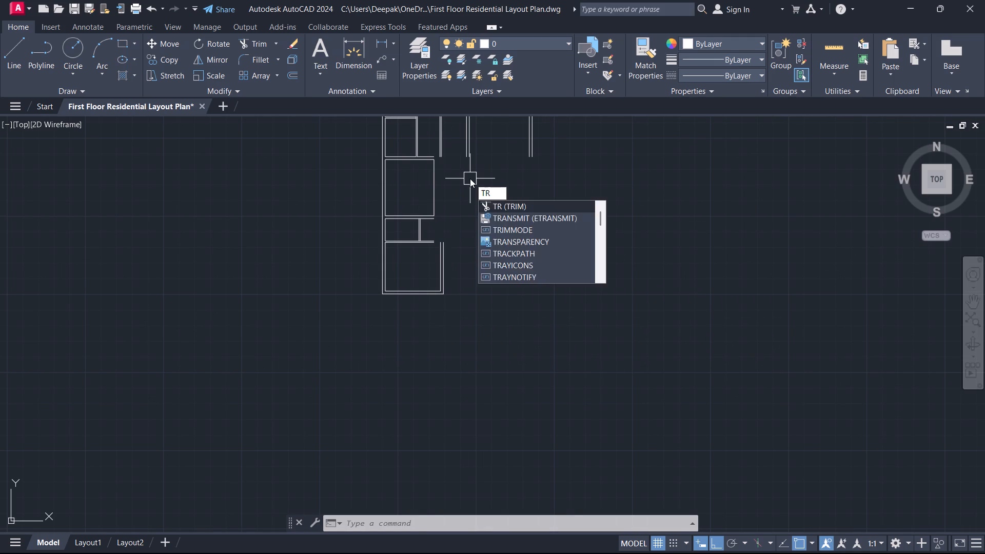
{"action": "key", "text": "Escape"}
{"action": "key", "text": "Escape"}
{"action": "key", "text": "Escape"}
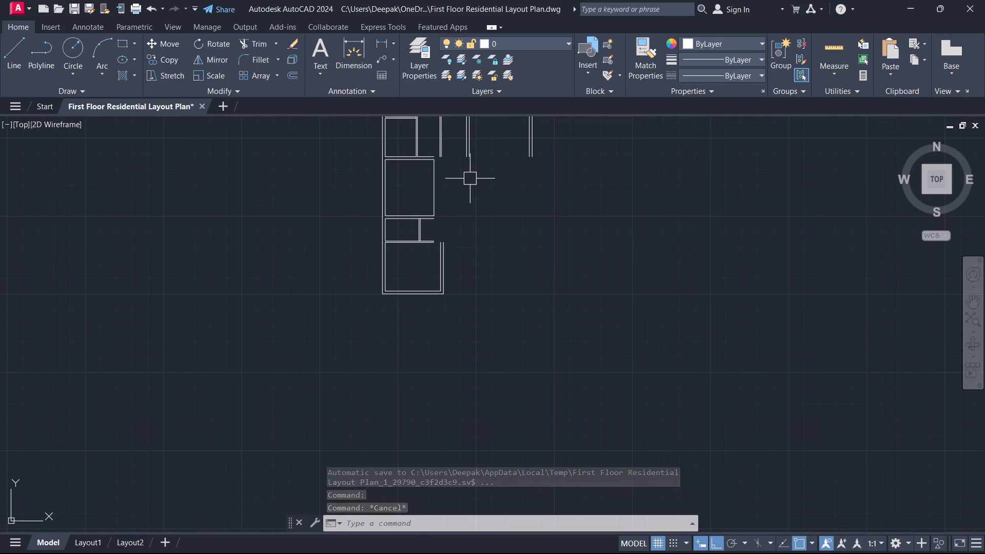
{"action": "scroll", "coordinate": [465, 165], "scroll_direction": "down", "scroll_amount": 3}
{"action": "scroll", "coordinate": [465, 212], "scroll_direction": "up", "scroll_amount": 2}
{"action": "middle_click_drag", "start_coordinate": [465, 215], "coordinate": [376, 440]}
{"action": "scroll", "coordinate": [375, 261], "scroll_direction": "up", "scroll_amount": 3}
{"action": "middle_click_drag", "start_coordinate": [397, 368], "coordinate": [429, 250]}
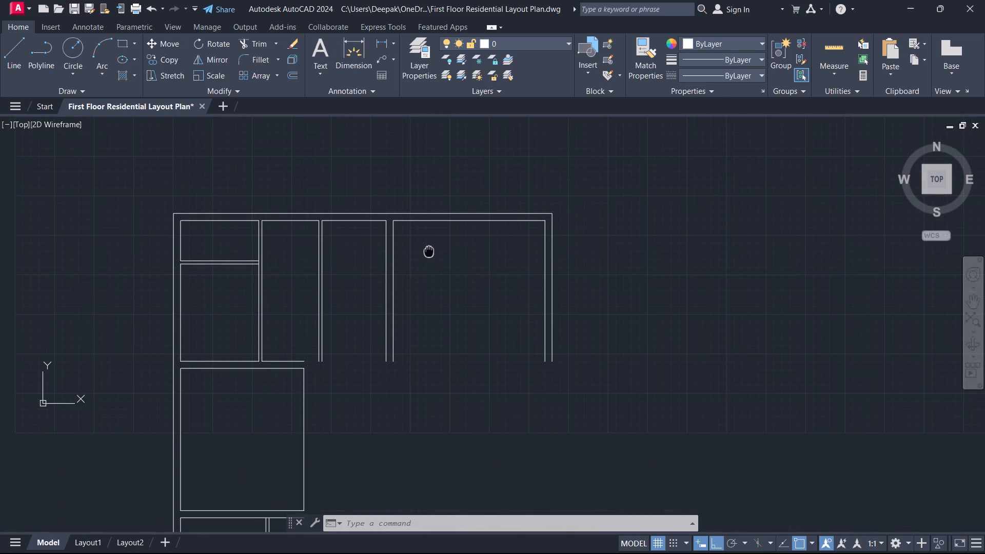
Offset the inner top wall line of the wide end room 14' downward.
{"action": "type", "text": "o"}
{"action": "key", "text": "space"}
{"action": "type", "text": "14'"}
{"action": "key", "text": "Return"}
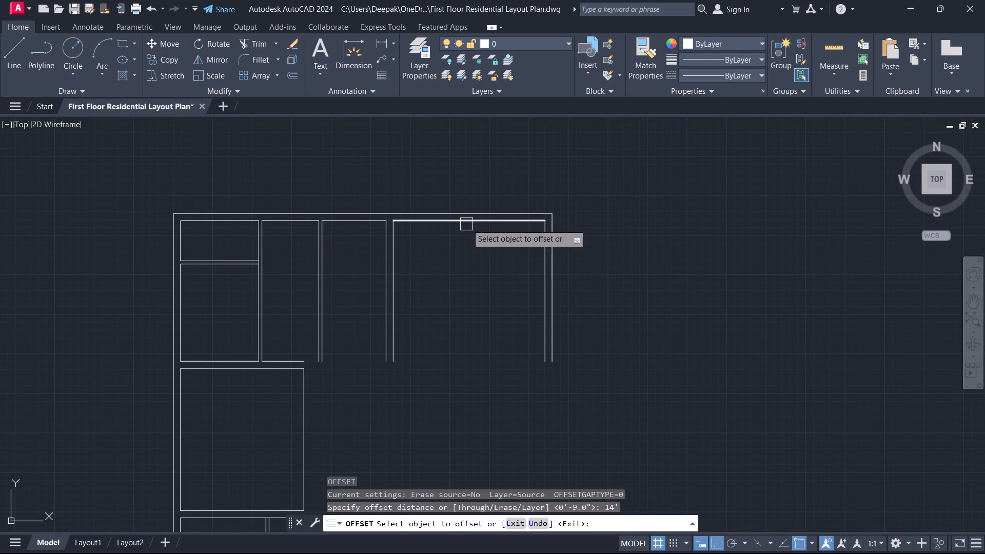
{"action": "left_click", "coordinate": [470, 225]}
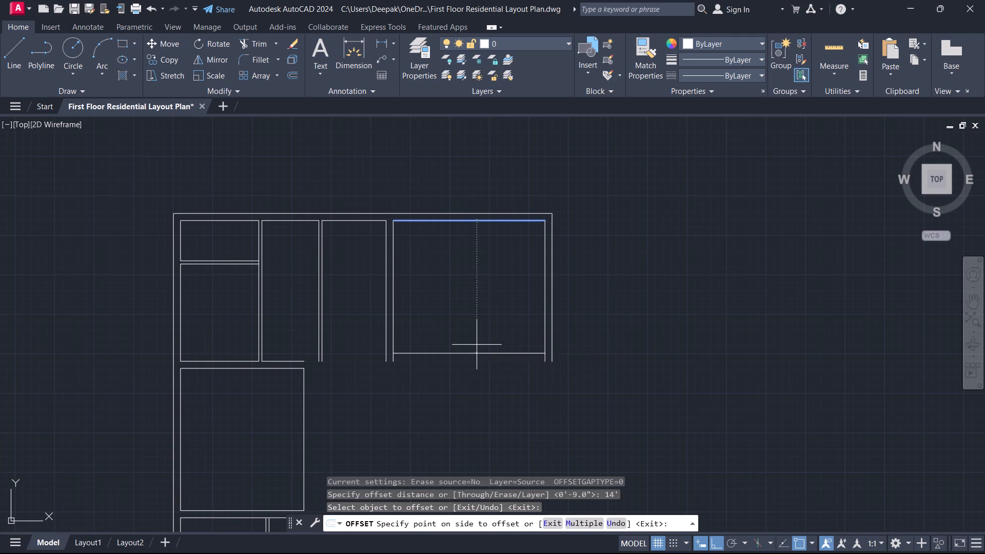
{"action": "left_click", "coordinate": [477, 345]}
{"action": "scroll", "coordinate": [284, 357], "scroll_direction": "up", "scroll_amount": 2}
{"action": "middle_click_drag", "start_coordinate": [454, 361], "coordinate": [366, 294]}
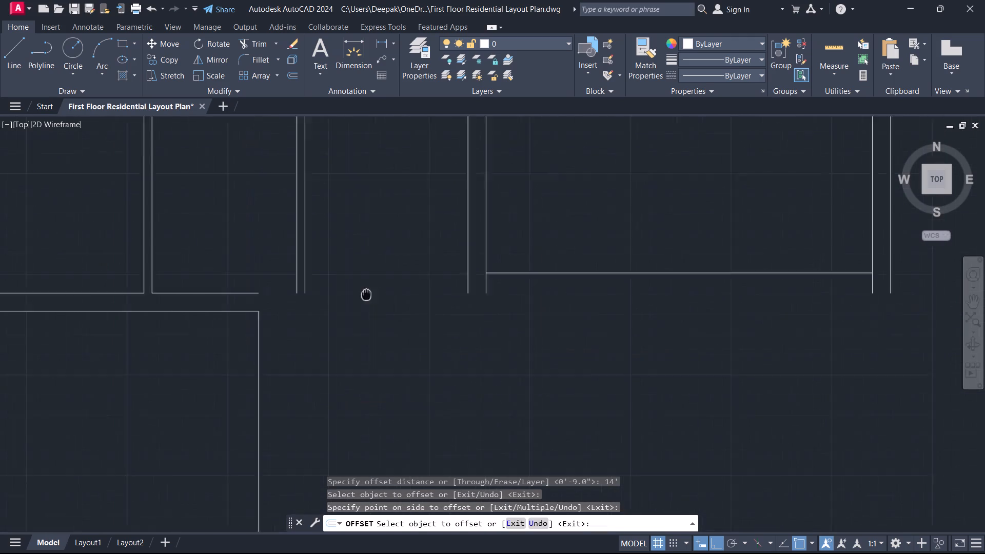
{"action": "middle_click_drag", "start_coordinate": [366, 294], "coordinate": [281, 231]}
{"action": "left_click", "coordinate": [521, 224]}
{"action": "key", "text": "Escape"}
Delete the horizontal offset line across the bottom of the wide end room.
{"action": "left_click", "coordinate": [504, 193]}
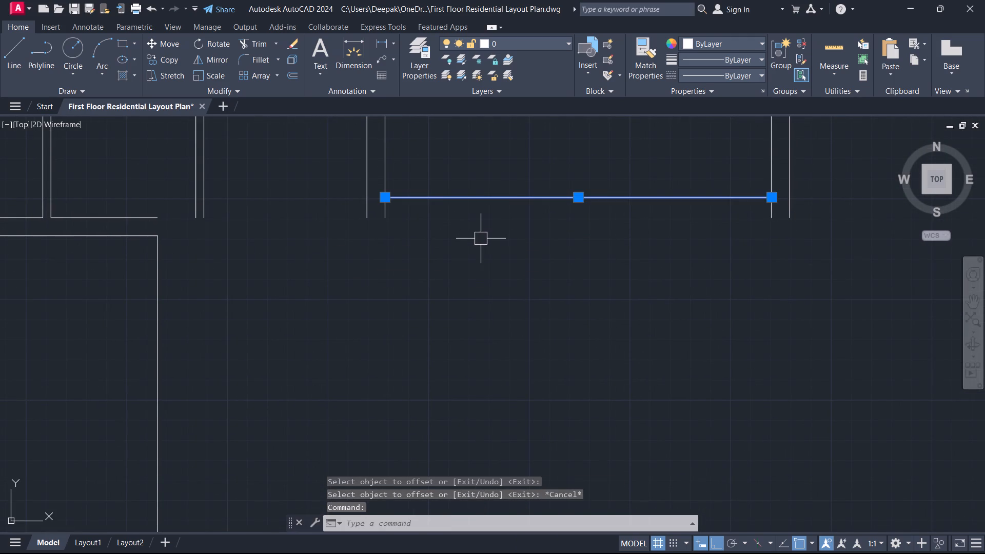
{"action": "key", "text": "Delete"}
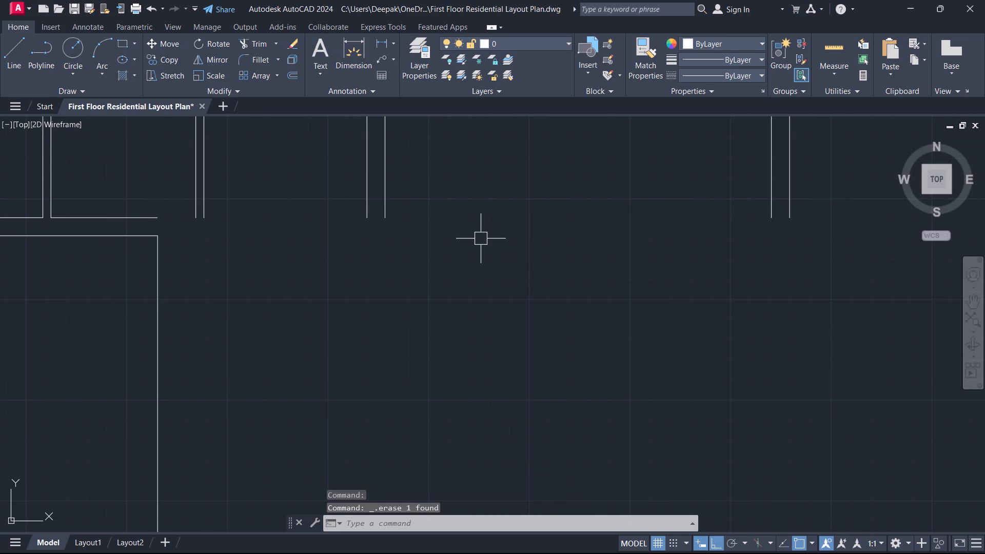
Fillet the second space's bottom line to the right outer wall's inner line, closing the top row with a square corner.
{"action": "type", "text": "f"}
{"action": "key", "text": "space"}
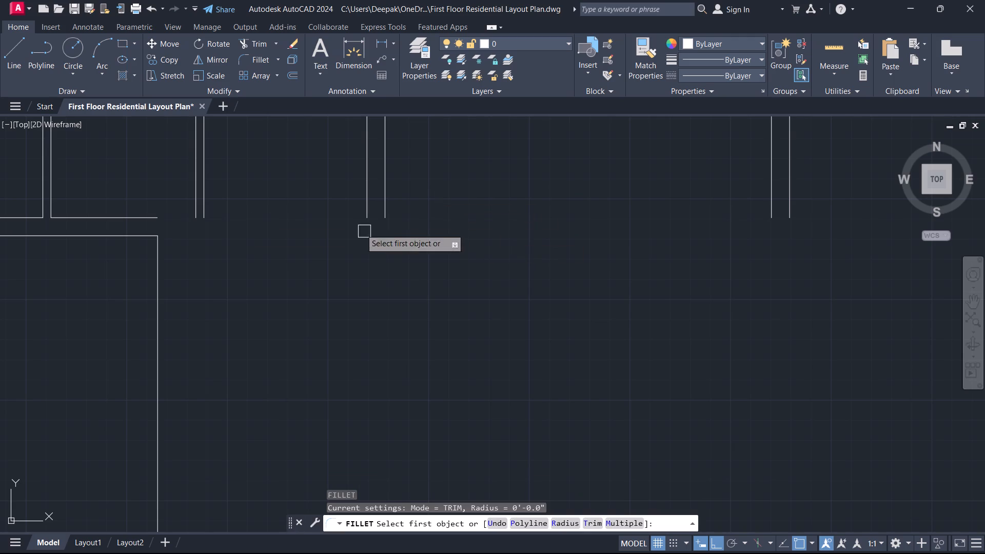
{"action": "left_click", "coordinate": [123, 213]}
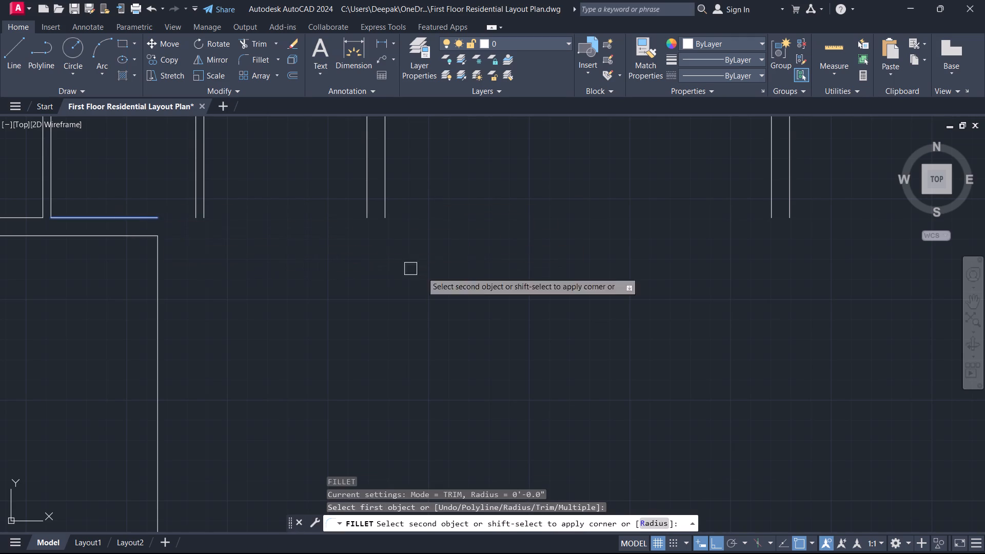
{"action": "left_click", "coordinate": [766, 208]}
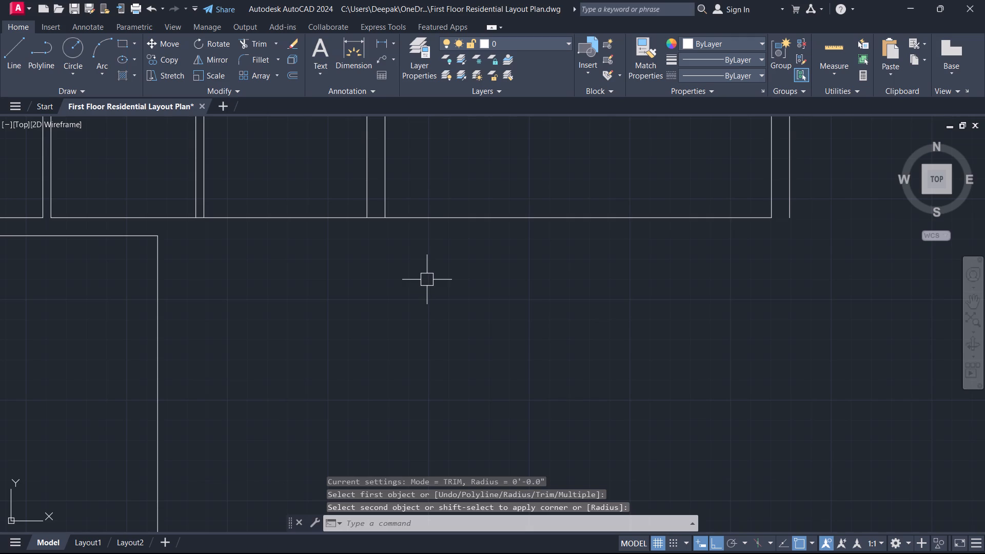
Fillet the upper line of the room below to the right outer wall's outer line, making a square corner.
{"action": "type", "text": "f"}
{"action": "key", "text": "space"}
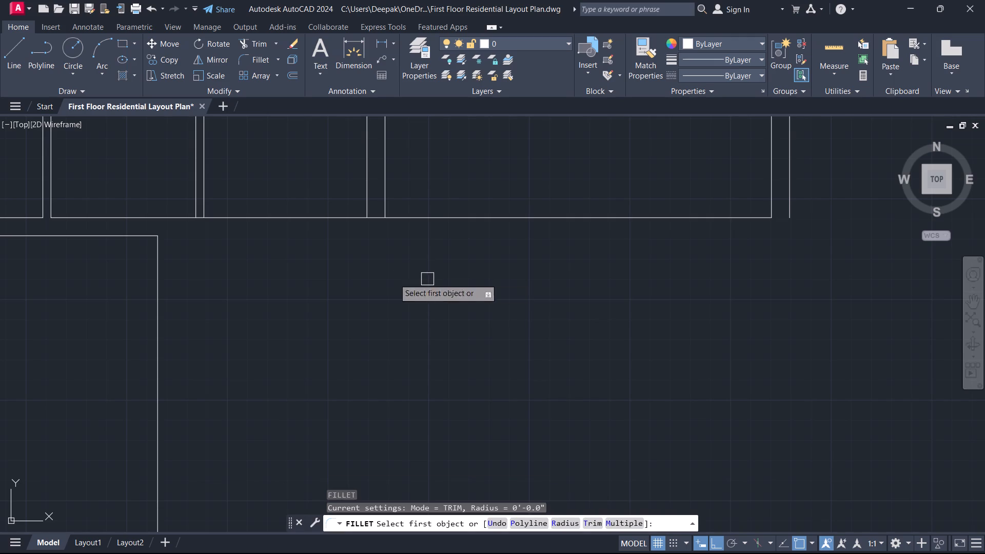
{"action": "left_click", "coordinate": [126, 240]}
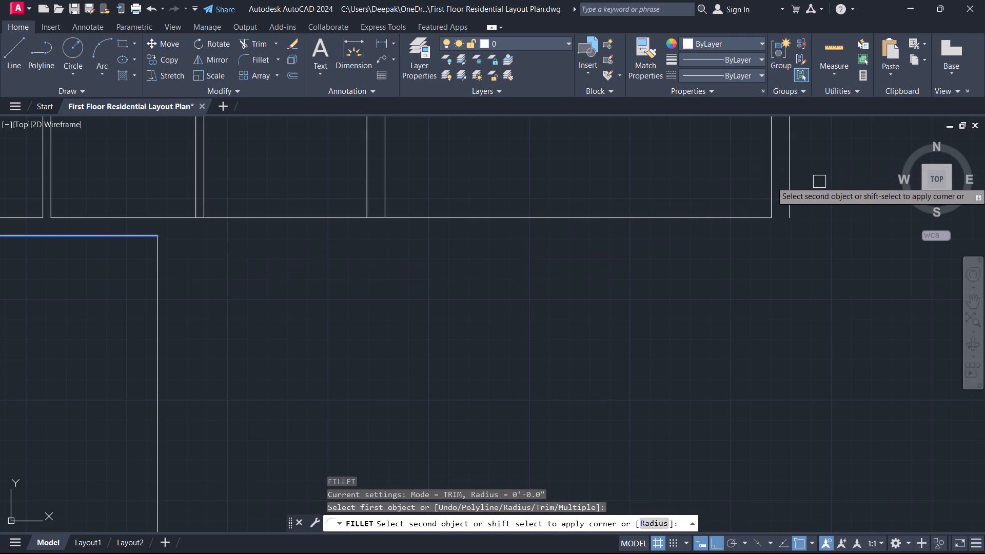
{"action": "left_click", "coordinate": [793, 197]}
{"action": "right_click", "coordinate": [678, 304]}
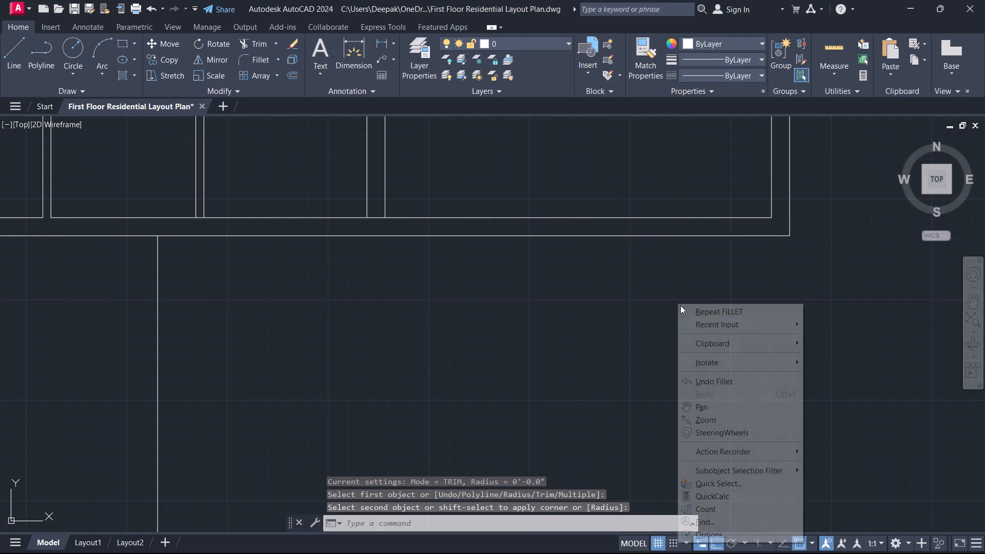
{"action": "left_click", "coordinate": [630, 284]}
{"action": "left_click", "coordinate": [554, 290]}
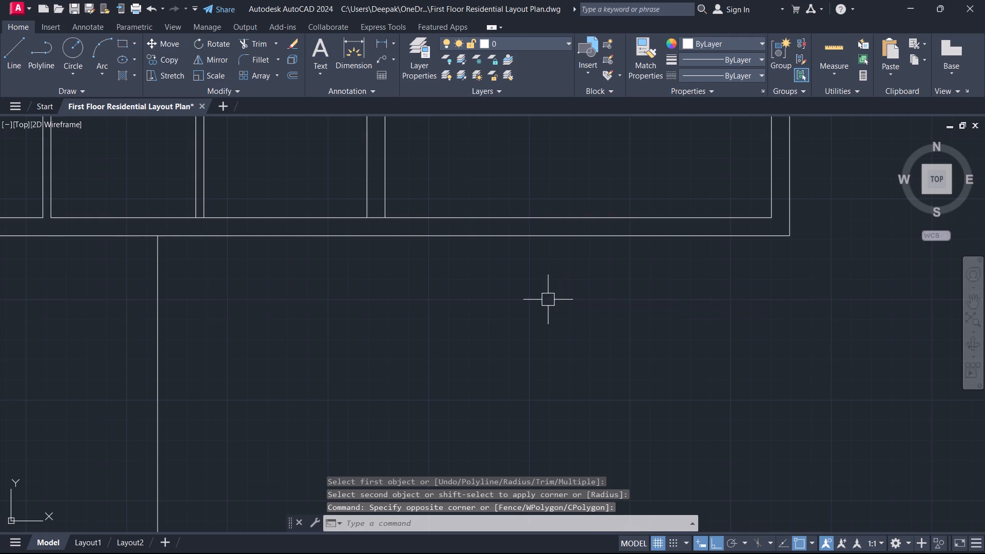
Offset the right side line of the room below the top row 9" outward to form its wall.
{"action": "scroll", "coordinate": [536, 283], "scroll_direction": "down", "scroll_amount": 1}
{"action": "middle_click_drag", "start_coordinate": [536, 283], "coordinate": [514, 269]}
{"action": "scroll", "coordinate": [536, 283], "scroll_direction": "up", "scroll_amount": 1}
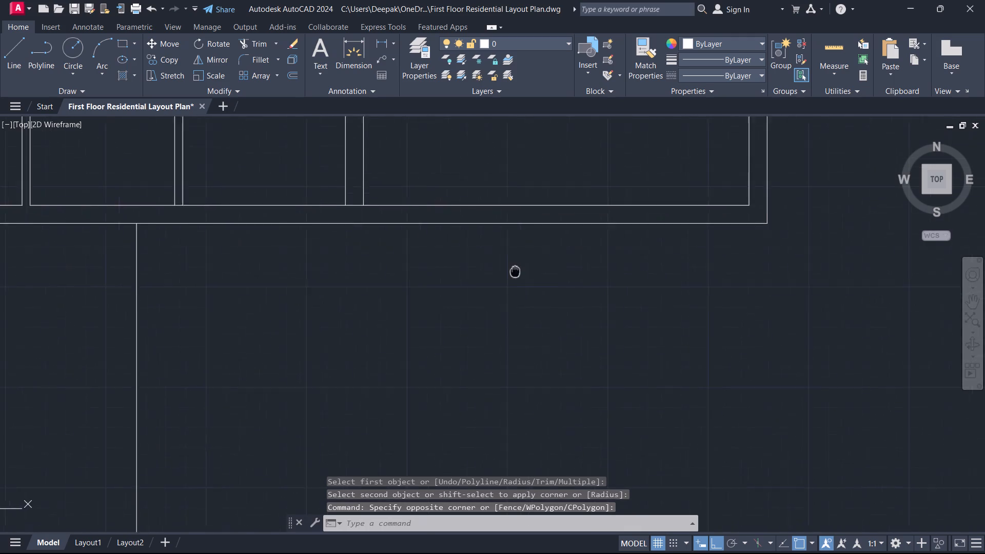
{"action": "middle_click_drag", "start_coordinate": [514, 269], "coordinate": [490, 245]}
{"action": "scroll", "coordinate": [496, 256], "scroll_direction": "down", "scroll_amount": 1}
{"action": "middle_click_drag", "start_coordinate": [357, 301], "coordinate": [405, 281]}
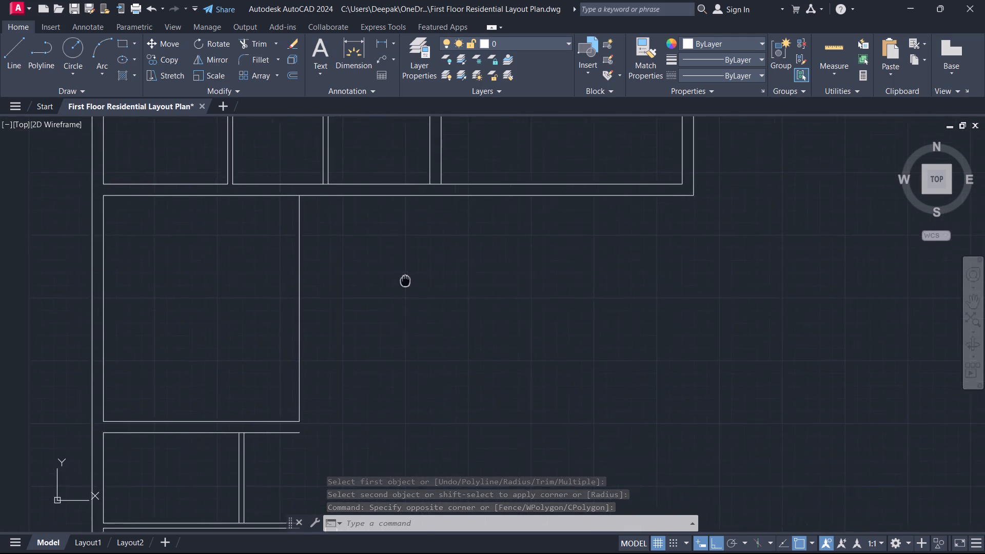
{"action": "middle_click_drag", "start_coordinate": [405, 281], "coordinate": [460, 280]}
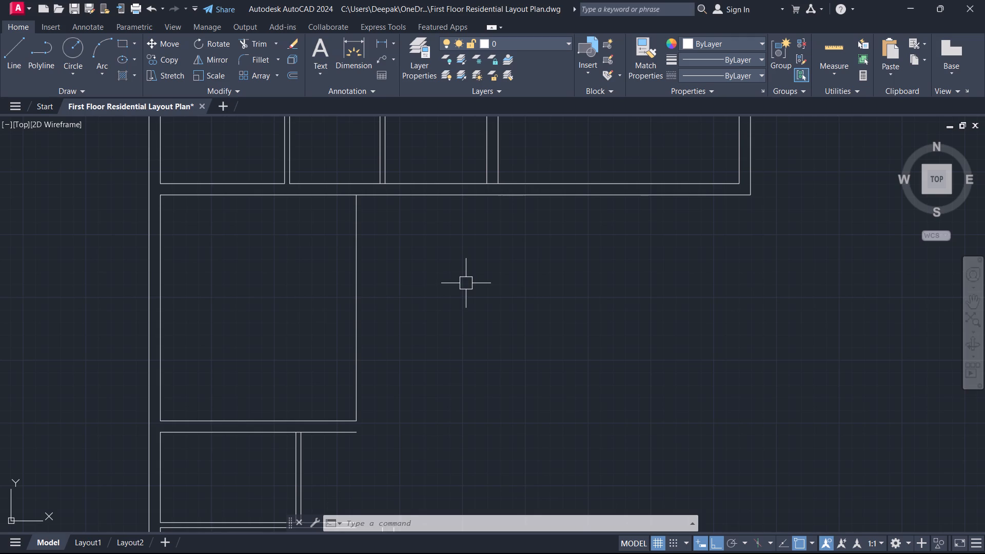
{"action": "type", "text": "o"}
{"action": "key", "text": "space"}
{"action": "key", "text": "9"}
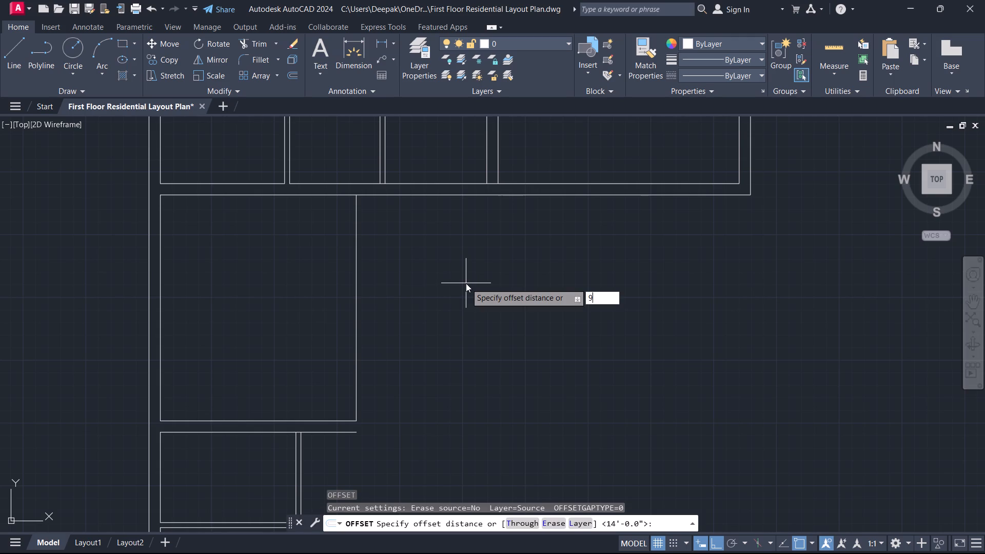
{"action": "key", "text": "Return"}
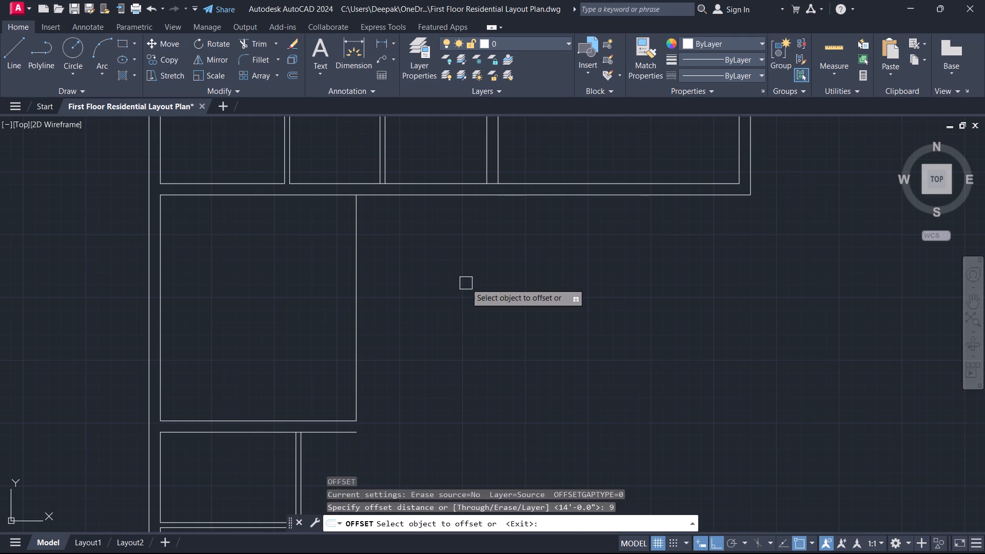
{"action": "left_click", "coordinate": [358, 259]}
{"action": "left_click", "coordinate": [369, 258]}
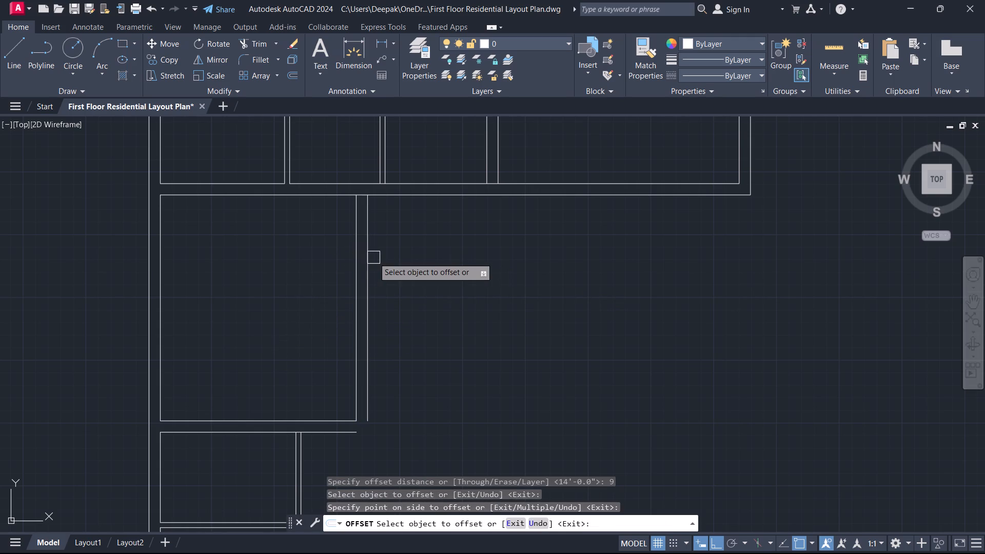
{"action": "right_click", "coordinate": [404, 251]}
{"action": "left_click", "coordinate": [434, 272]}
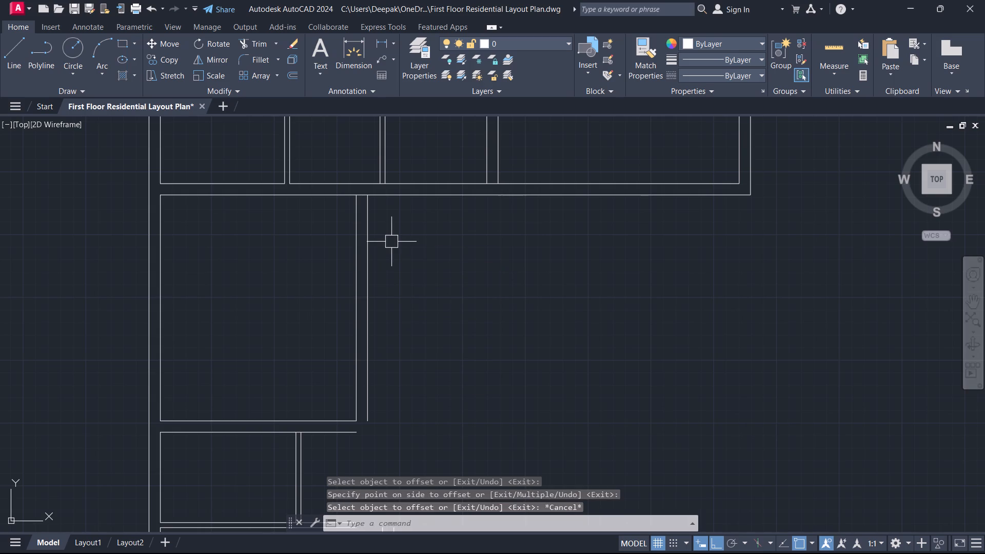
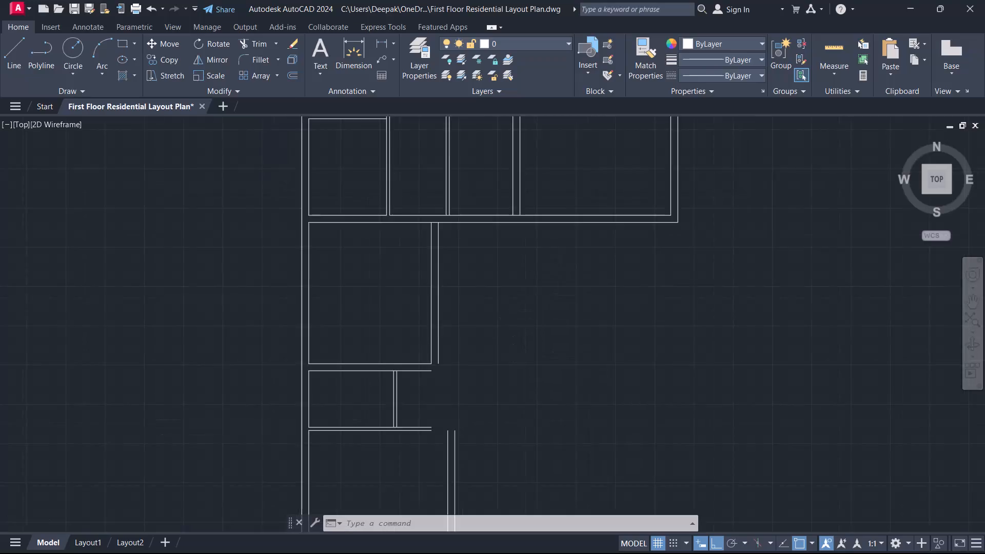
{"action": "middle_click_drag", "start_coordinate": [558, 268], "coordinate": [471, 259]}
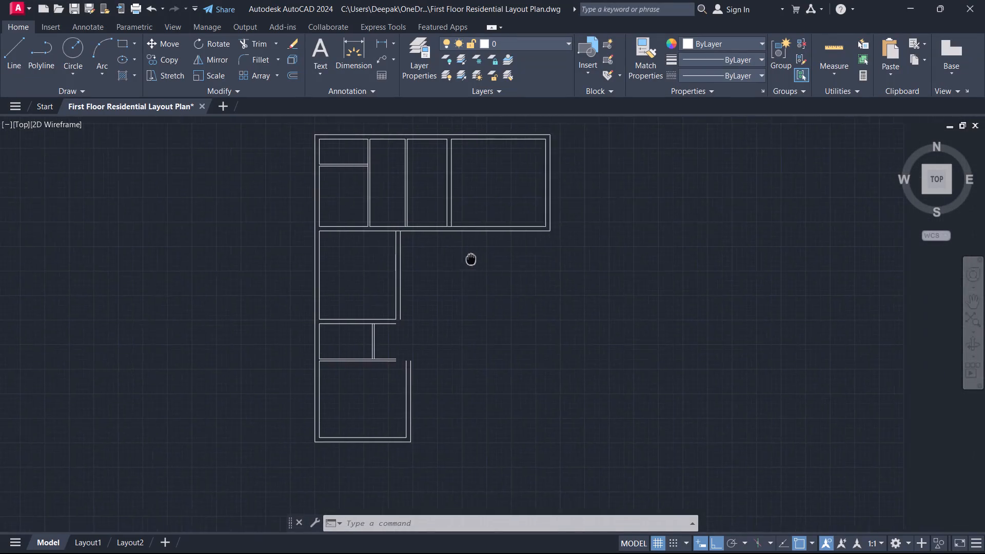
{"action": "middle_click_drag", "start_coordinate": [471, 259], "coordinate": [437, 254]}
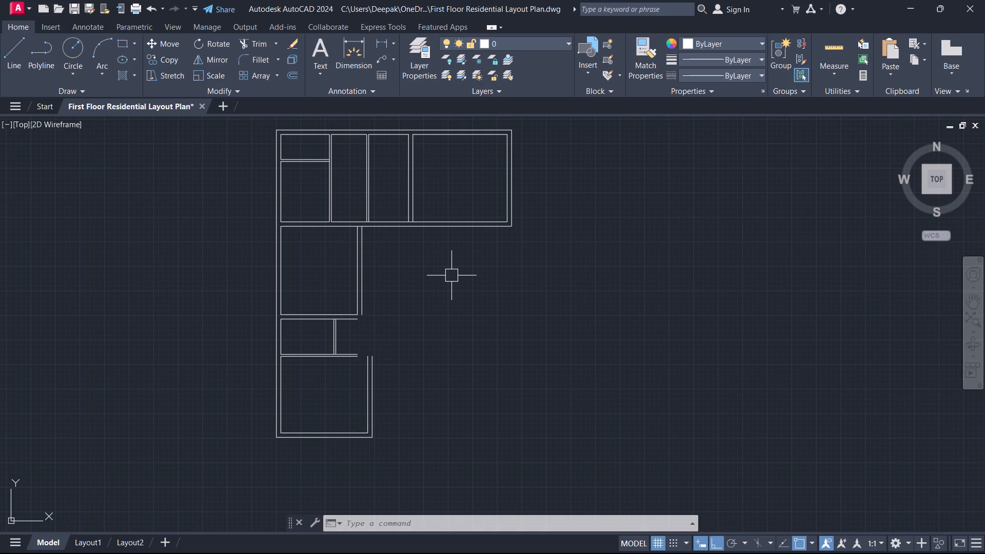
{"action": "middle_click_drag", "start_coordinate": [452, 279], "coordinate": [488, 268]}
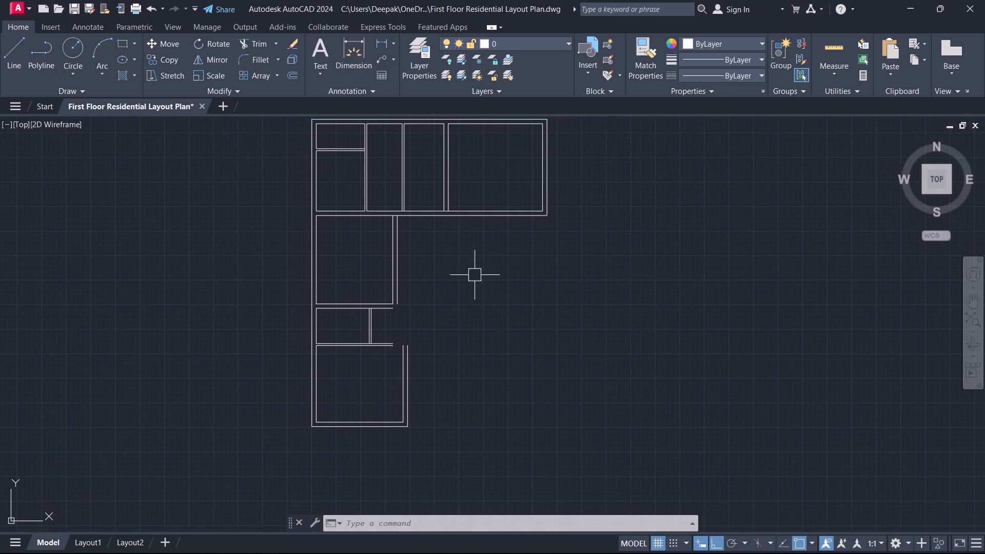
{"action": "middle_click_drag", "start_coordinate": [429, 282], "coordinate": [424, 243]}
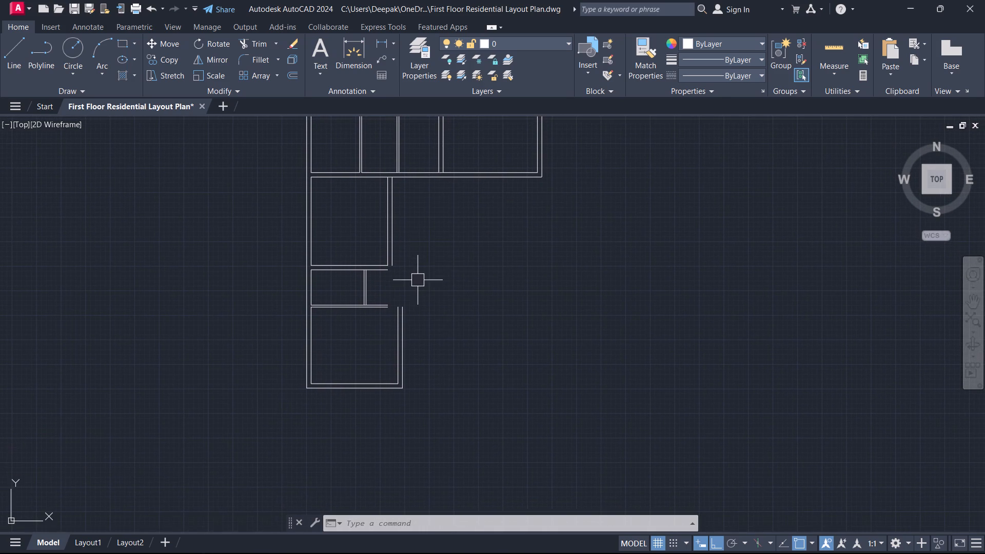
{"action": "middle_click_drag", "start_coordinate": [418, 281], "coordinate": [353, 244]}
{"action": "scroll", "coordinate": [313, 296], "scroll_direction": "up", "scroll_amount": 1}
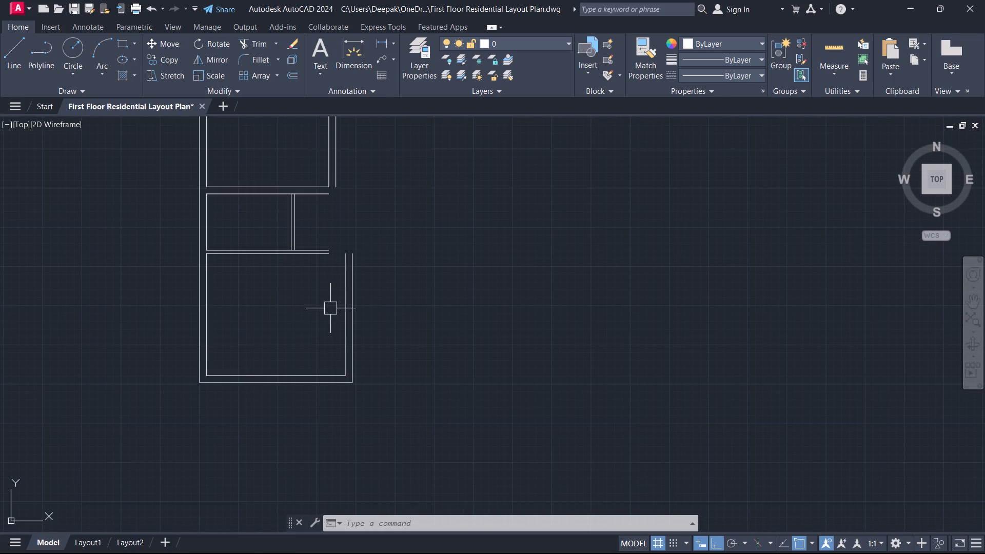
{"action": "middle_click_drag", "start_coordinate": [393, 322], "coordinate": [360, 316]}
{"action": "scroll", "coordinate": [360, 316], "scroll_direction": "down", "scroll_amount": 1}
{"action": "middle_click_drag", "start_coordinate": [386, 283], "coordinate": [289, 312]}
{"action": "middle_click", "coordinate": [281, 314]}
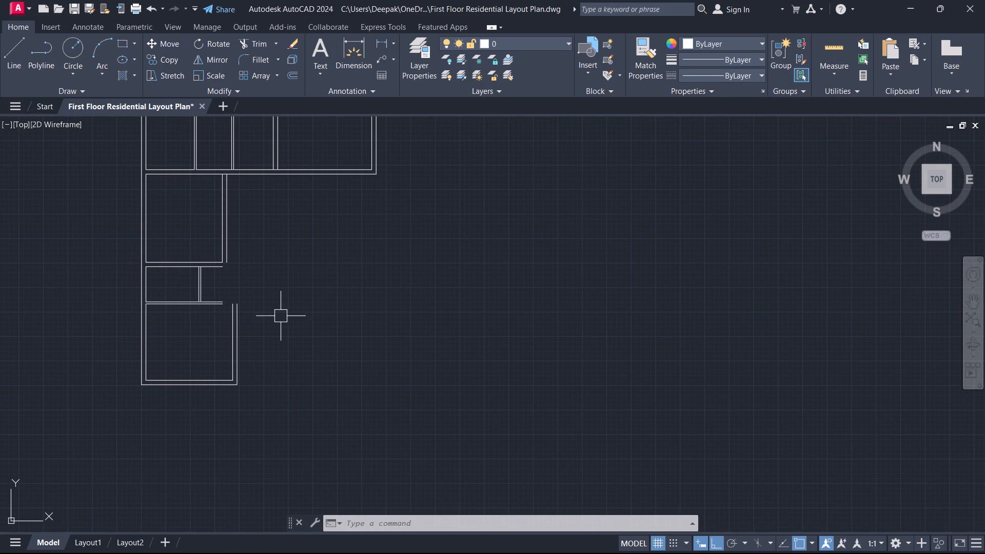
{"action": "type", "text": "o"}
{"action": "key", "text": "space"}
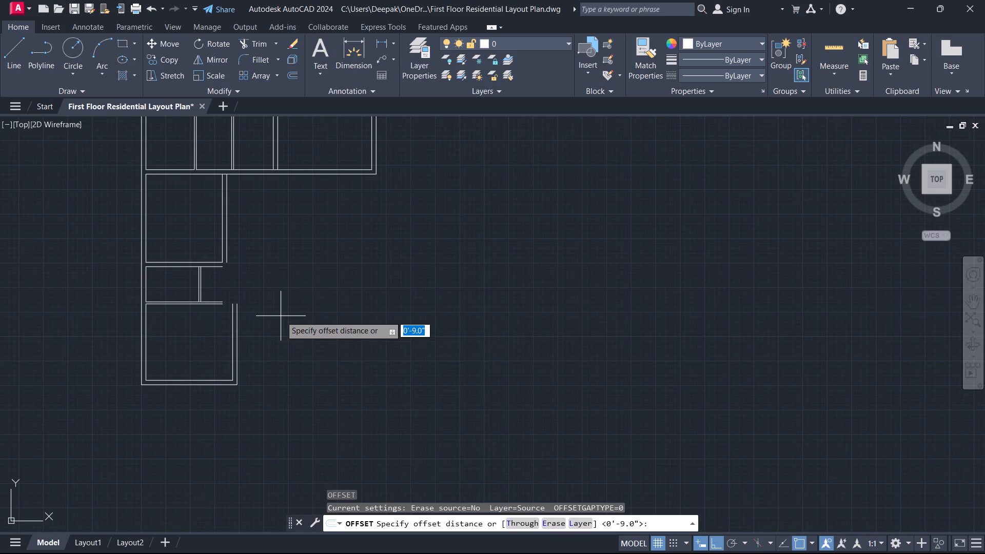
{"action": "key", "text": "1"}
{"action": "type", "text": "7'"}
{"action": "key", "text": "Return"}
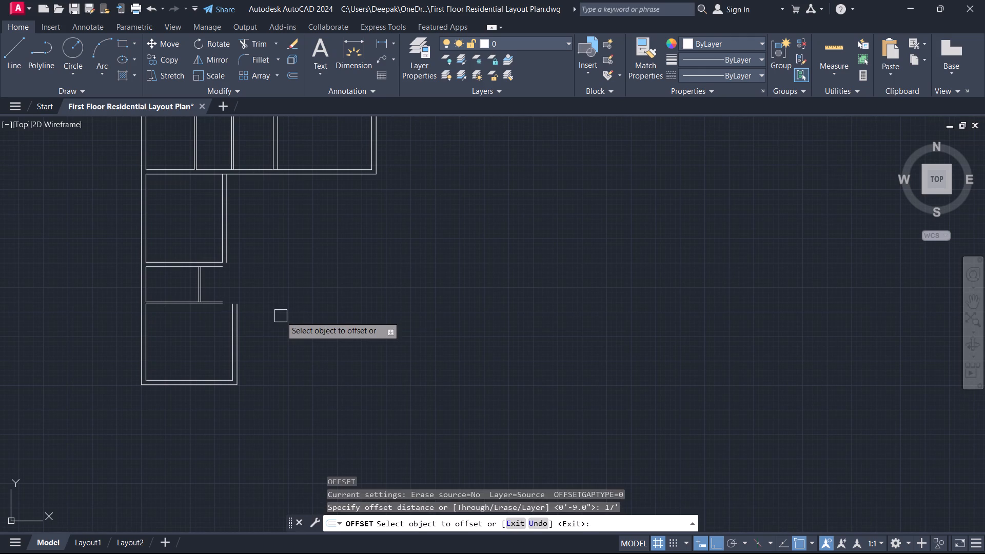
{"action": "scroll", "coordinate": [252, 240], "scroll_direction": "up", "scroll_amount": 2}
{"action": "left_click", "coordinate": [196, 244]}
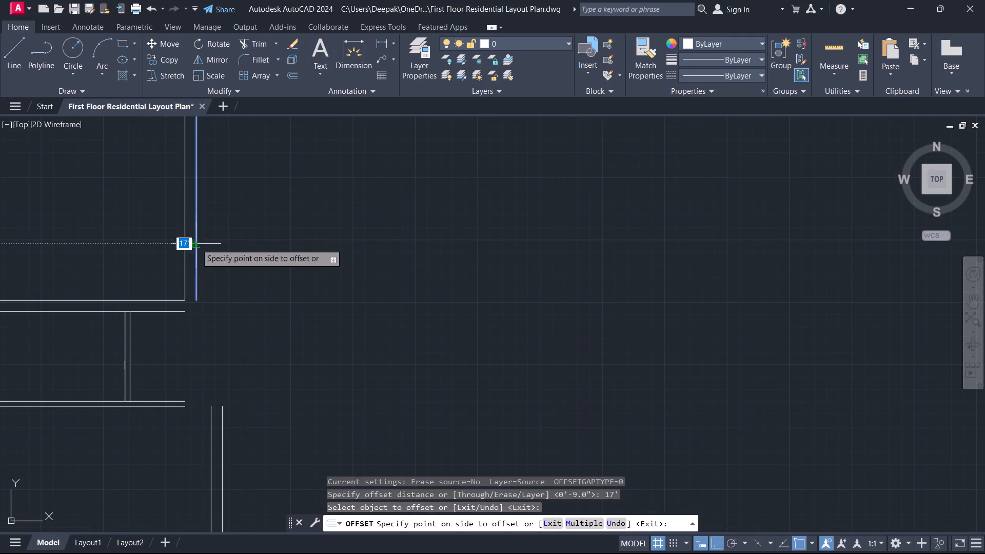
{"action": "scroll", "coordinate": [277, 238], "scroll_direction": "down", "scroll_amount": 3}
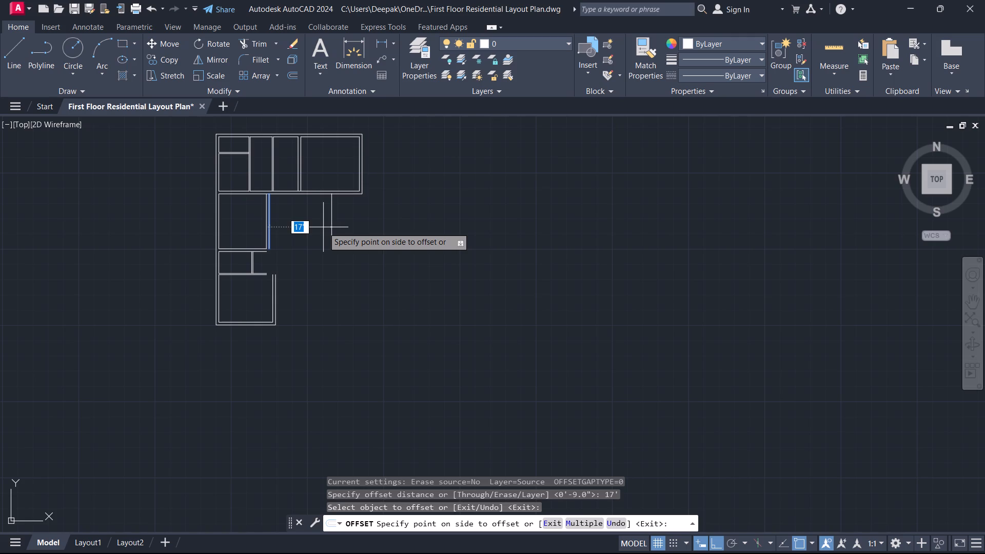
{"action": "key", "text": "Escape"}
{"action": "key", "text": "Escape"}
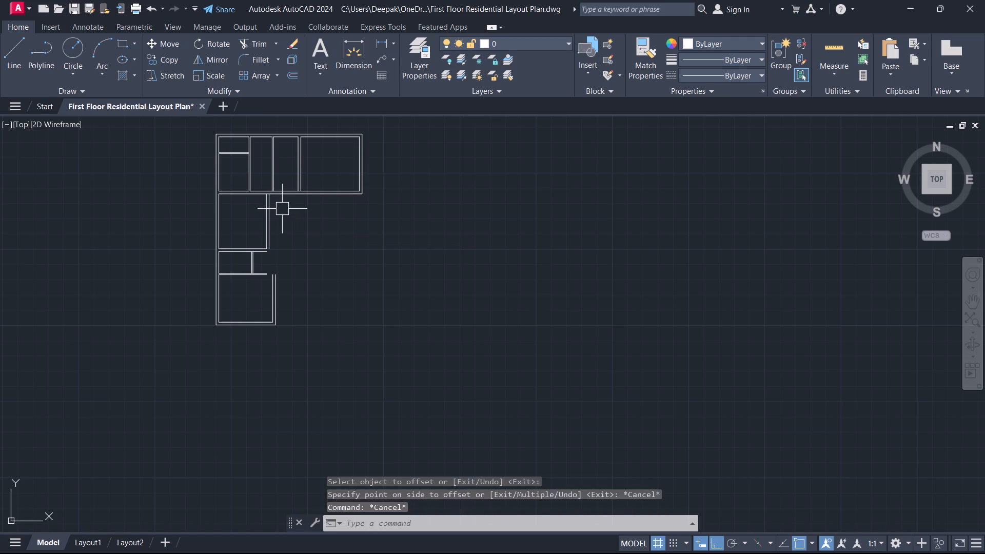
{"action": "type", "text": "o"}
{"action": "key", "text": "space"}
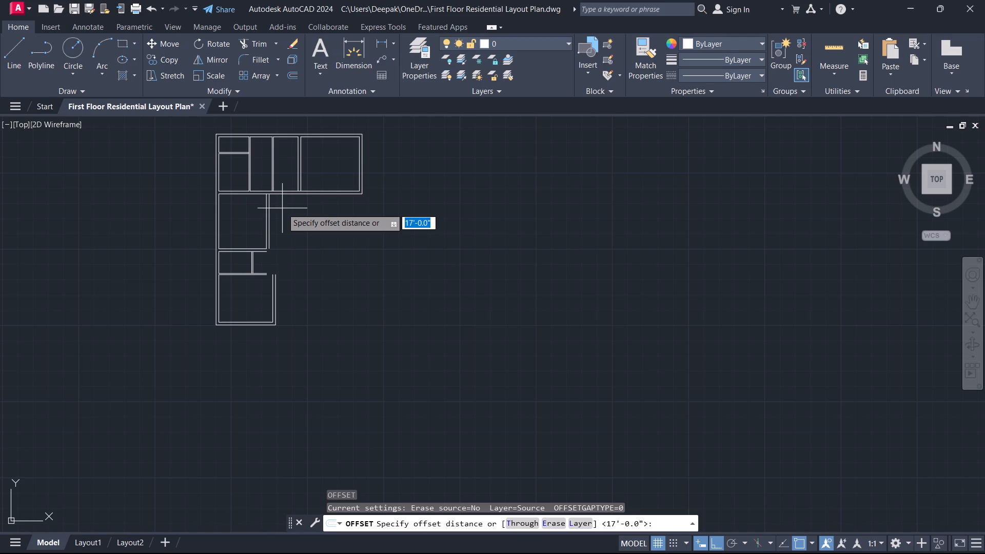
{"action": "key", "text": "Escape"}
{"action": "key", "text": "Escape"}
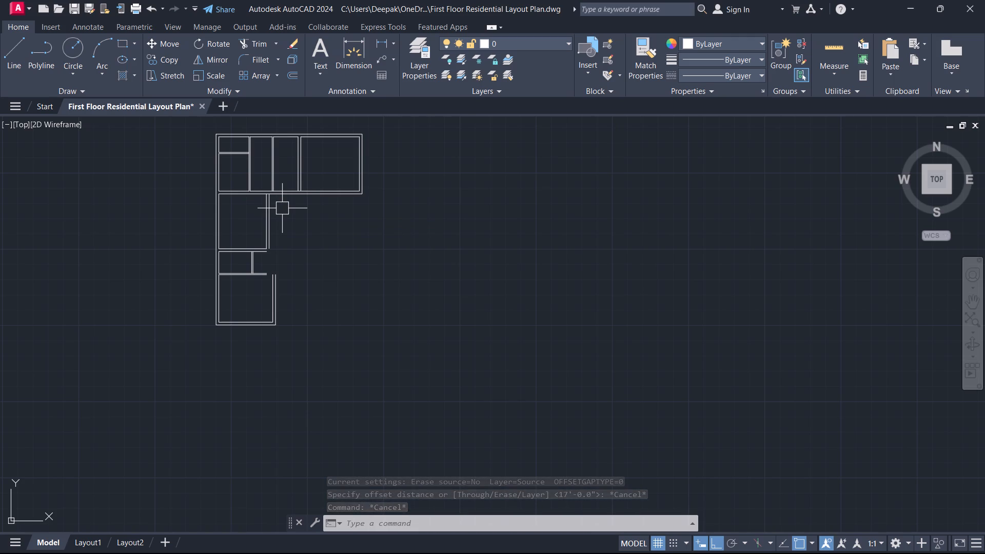
Fillet the top row's right outer wall line to the bottom outer wall line with zero radius, closing the building's outer outline.
{"action": "scroll", "coordinate": [424, 194], "scroll_direction": "up", "scroll_amount": 1}
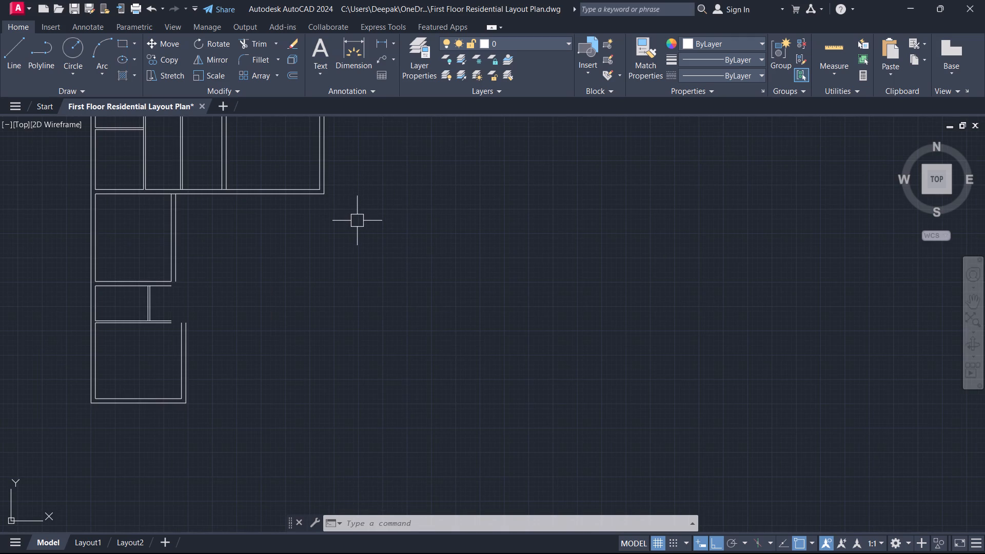
{"action": "type", "text": "f"}
{"action": "key", "text": "space"}
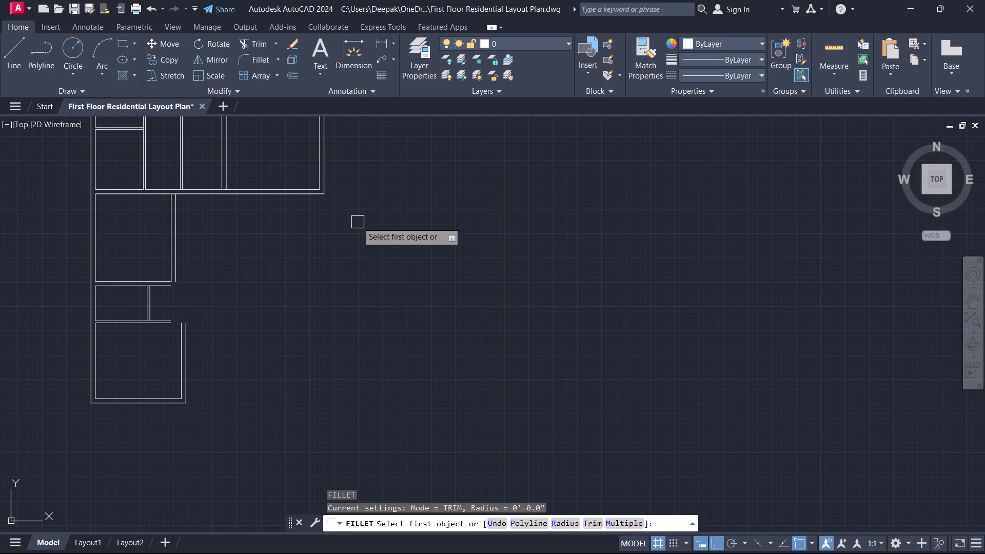
{"action": "scroll", "coordinate": [330, 188], "scroll_direction": "up", "scroll_amount": 1}
{"action": "left_click", "coordinate": [324, 179]}
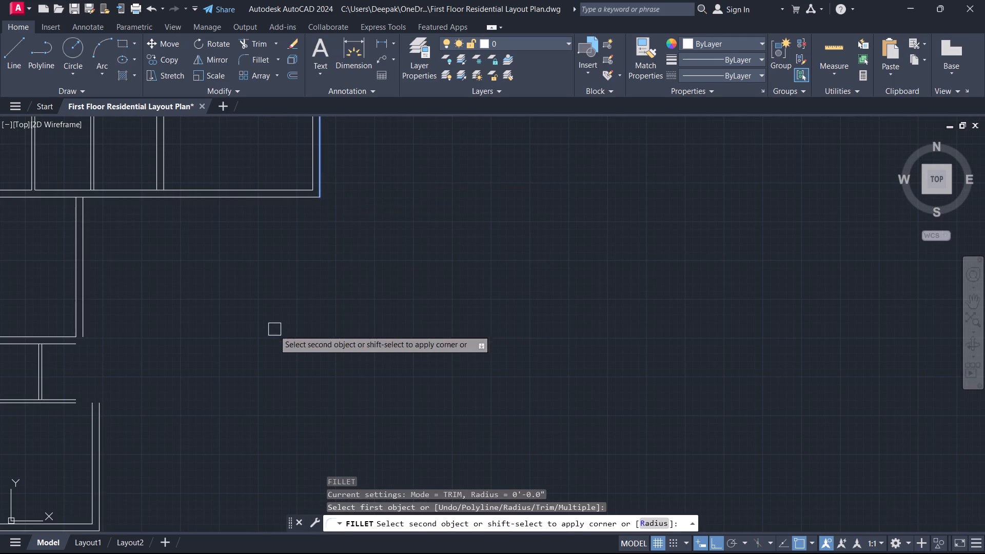
{"action": "scroll", "coordinate": [274, 330], "scroll_direction": "down", "scroll_amount": 1}
{"action": "middle_click_drag", "start_coordinate": [274, 330], "coordinate": [376, 138]}
{"action": "scroll", "coordinate": [222, 282], "scroll_direction": "up", "scroll_amount": 1}
{"action": "left_click", "coordinate": [226, 257]}
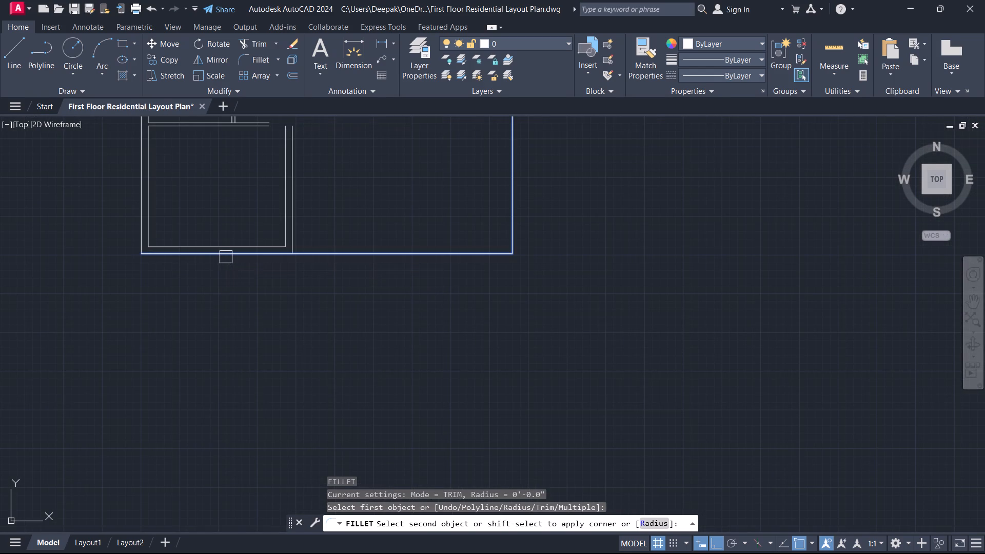
Fillet the right outer wall's inner line to the lowest room's bottom inner line, making a square inner corner for the large open area.
{"action": "scroll", "coordinate": [376, 197], "scroll_direction": "down", "scroll_amount": 2}
{"action": "middle_click_drag", "start_coordinate": [376, 197], "coordinate": [349, 286]}
{"action": "scroll", "coordinate": [363, 235], "scroll_direction": "up", "scroll_amount": 1}
{"action": "middle_click_drag", "start_coordinate": [392, 201], "coordinate": [336, 263]}
{"action": "type", "text": "f"}
{"action": "key", "text": "space"}
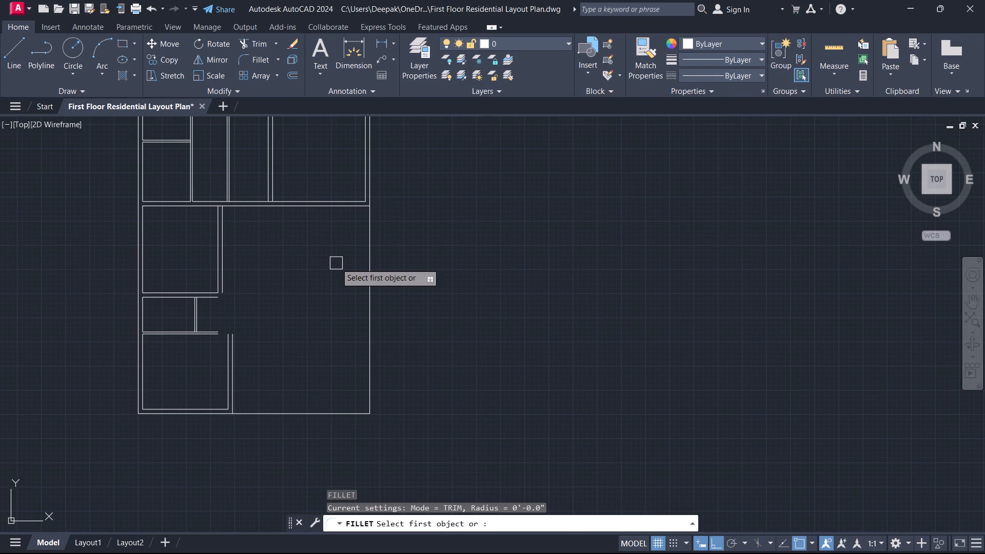
{"action": "left_click", "coordinate": [362, 172]}
{"action": "middle_click_drag", "start_coordinate": [235, 343], "coordinate": [244, 181]}
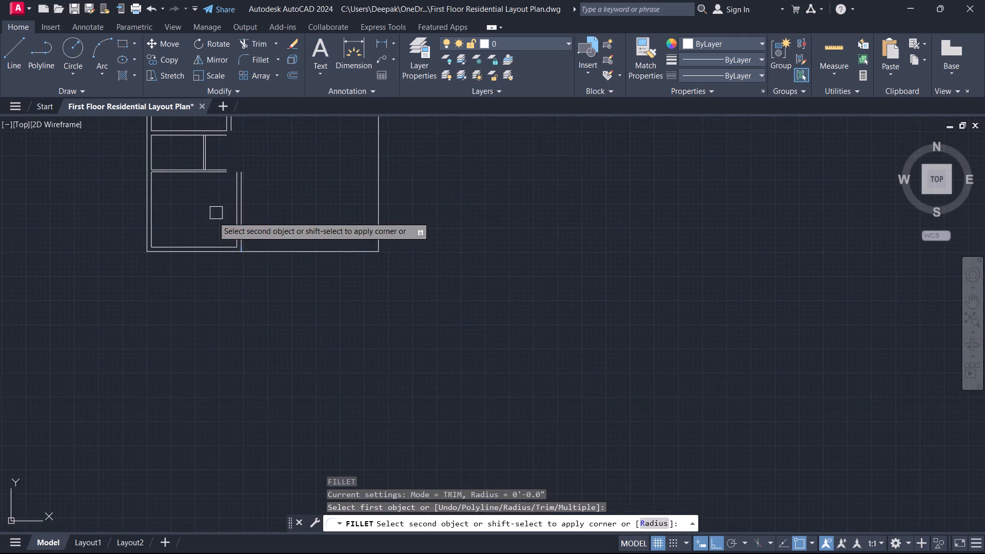
{"action": "scroll", "coordinate": [197, 229], "scroll_direction": "up", "scroll_amount": 3}
{"action": "left_click", "coordinate": [268, 303]}
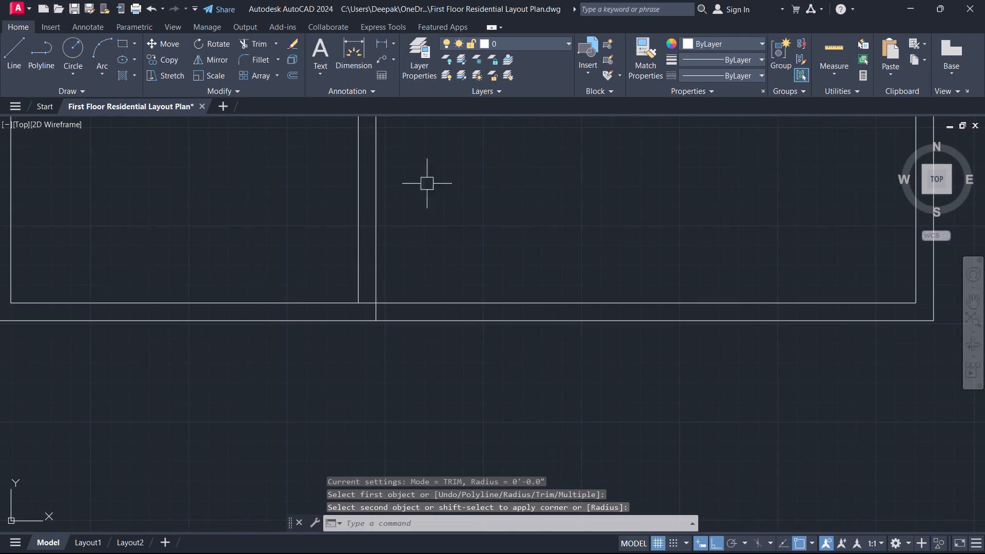
{"action": "right_click", "coordinate": [494, 125]}
{"action": "left_click", "coordinate": [475, 157]}
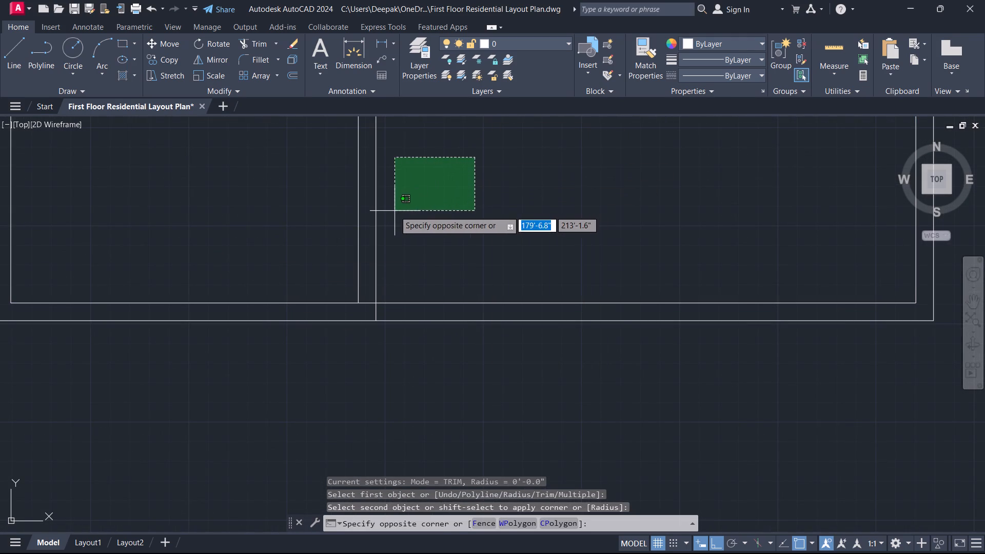
{"action": "left_click", "coordinate": [395, 211]}
Trim the line pieces crossing the junction where the wall below the top row meets the right outer wall.
{"action": "scroll", "coordinate": [374, 307], "scroll_direction": "up", "scroll_amount": 2}
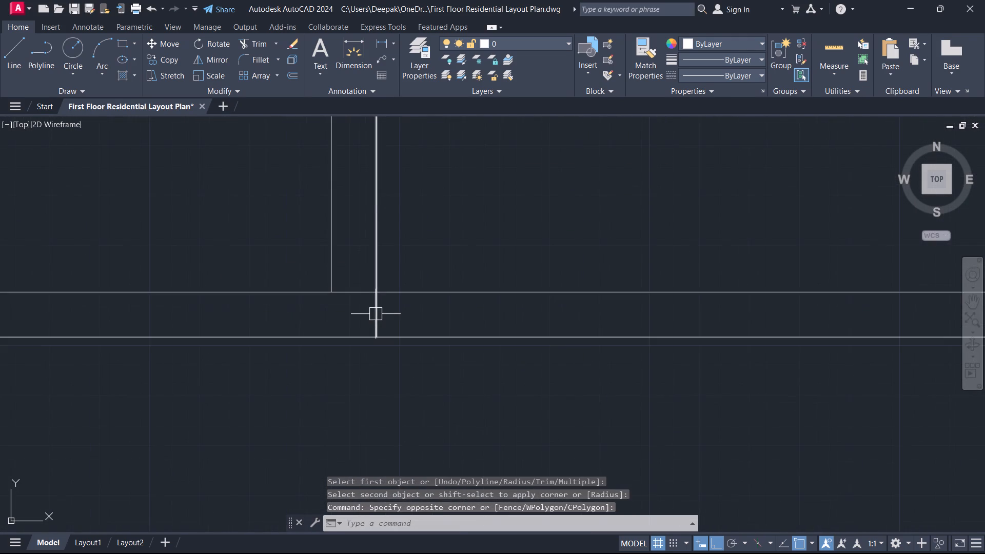
{"action": "scroll", "coordinate": [376, 314], "scroll_direction": "down", "scroll_amount": 5}
{"action": "middle_click_drag", "start_coordinate": [445, 245], "coordinate": [445, 330]}
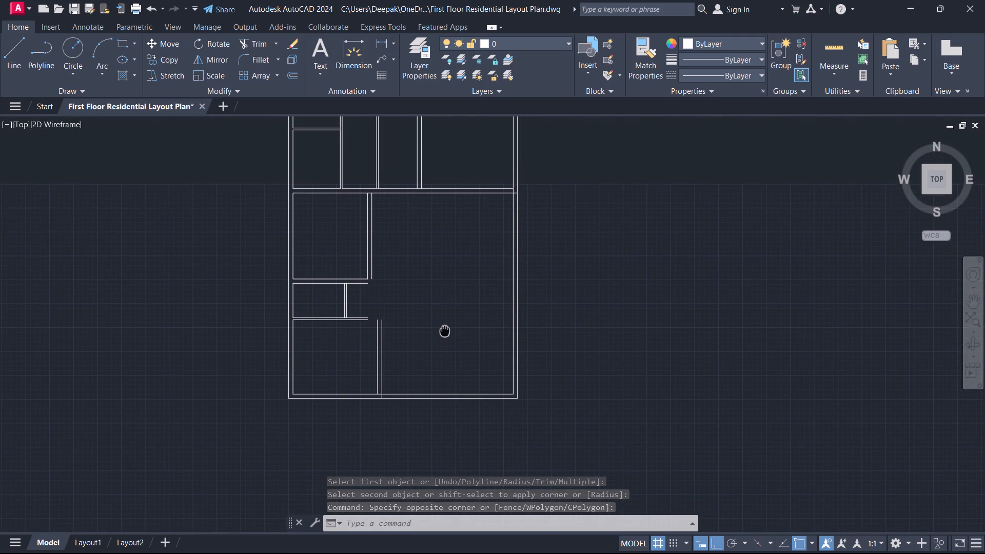
{"action": "middle_click_drag", "start_coordinate": [445, 330], "coordinate": [443, 331]}
{"action": "scroll", "coordinate": [407, 231], "scroll_direction": "up", "scroll_amount": 1}
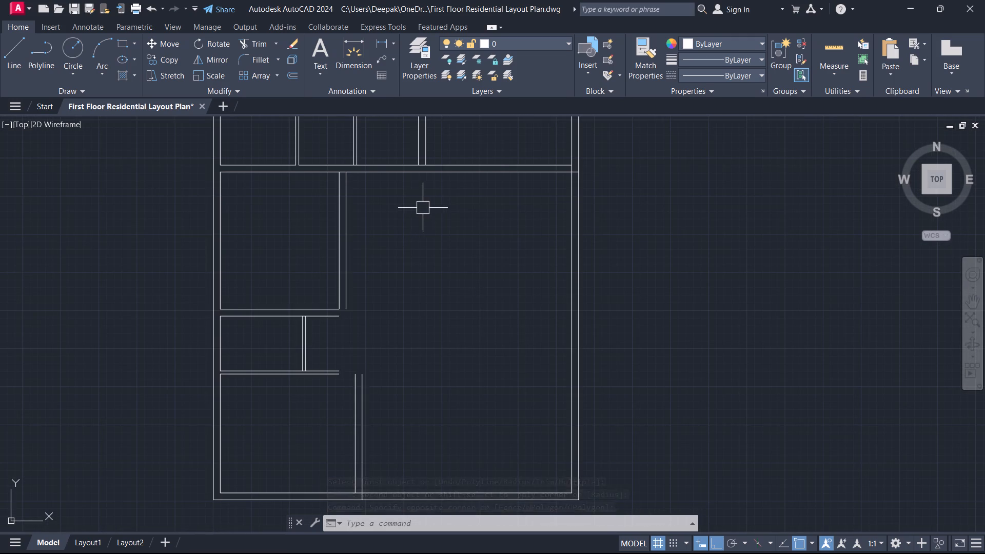
{"action": "type", "text": "tr"}
{"action": "key", "text": "space"}
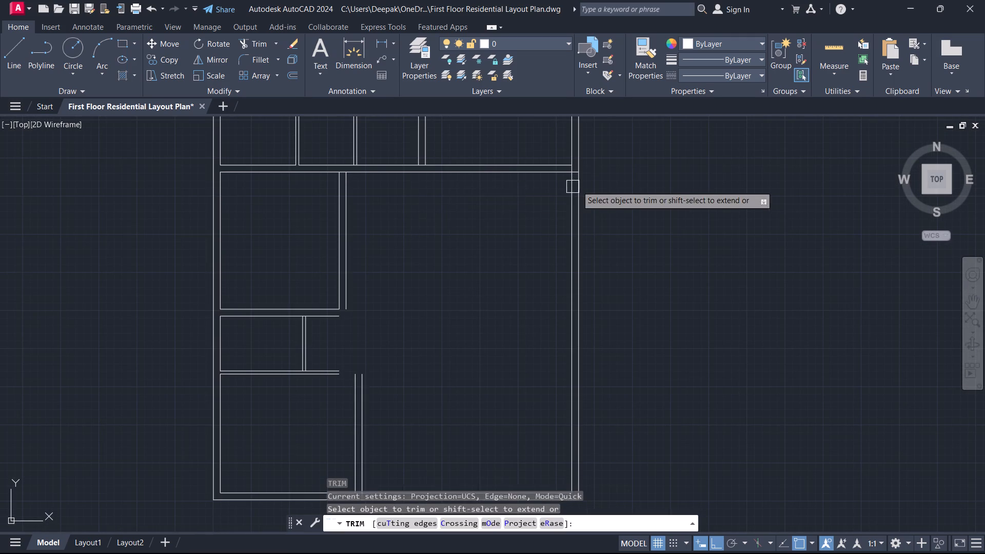
{"action": "scroll", "coordinate": [585, 181], "scroll_direction": "up", "scroll_amount": 3}
{"action": "middle_click_drag", "start_coordinate": [552, 159], "coordinate": [561, 215]}
{"action": "scroll", "coordinate": [561, 215], "scroll_direction": "up", "scroll_amount": 1}
{"action": "left_click", "coordinate": [561, 215]}
{"action": "left_click", "coordinate": [558, 199]}
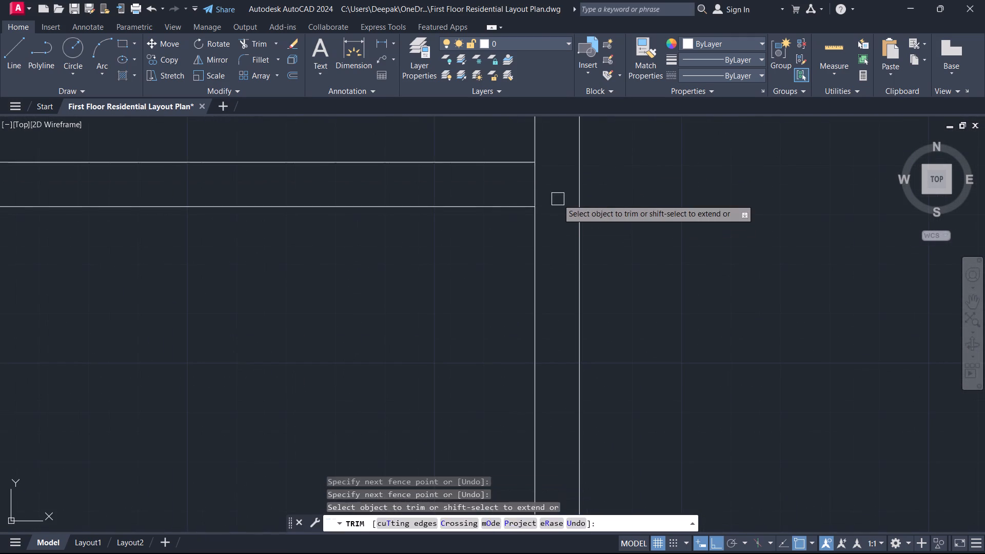
{"action": "left_click", "coordinate": [551, 183]}
{"action": "left_click", "coordinate": [490, 175]}
{"action": "key", "text": "Escape"}
Trim the horizontal line between the two side wall lines of the room below the top row, opening the wall junction.
{"action": "scroll", "coordinate": [454, 201], "scroll_direction": "down", "scroll_amount": 3}
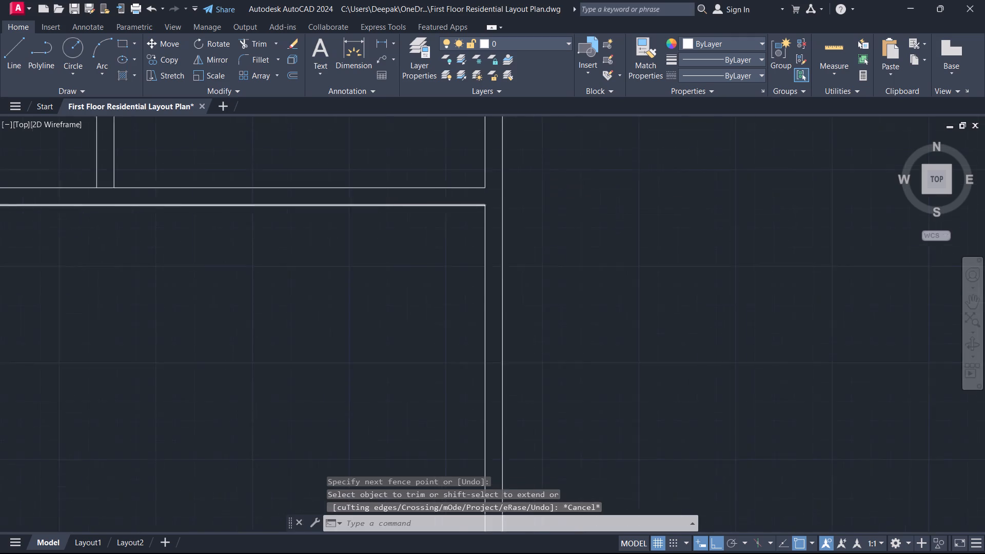
{"action": "scroll", "coordinate": [445, 209], "scroll_direction": "down", "scroll_amount": 1}
{"action": "middle_click_drag", "start_coordinate": [391, 228], "coordinate": [472, 211]}
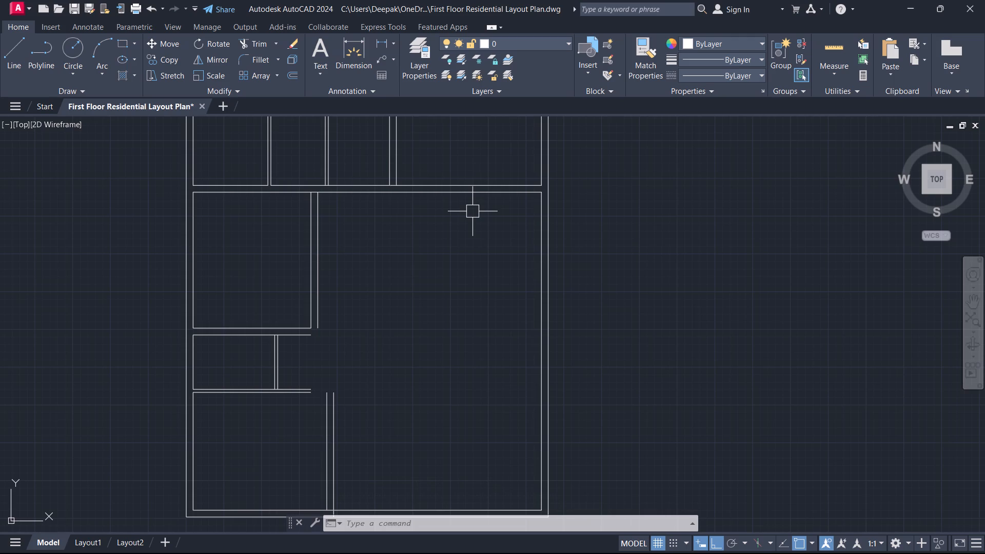
{"action": "scroll", "coordinate": [326, 214], "scroll_direction": "up", "scroll_amount": 1}
{"action": "key", "text": "Escape"}
{"action": "scroll", "coordinate": [308, 207], "scroll_direction": "up", "scroll_amount": 1}
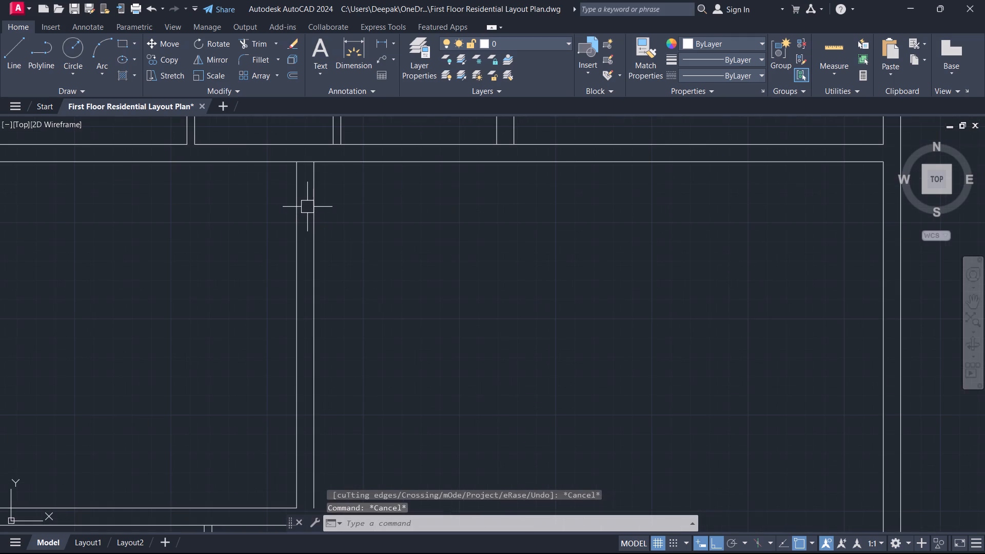
{"action": "key", "text": "t"}
{"action": "key", "text": "r"}
{"action": "key", "text": "space"}
{"action": "scroll", "coordinate": [308, 195], "scroll_direction": "up", "scroll_amount": 2}
{"action": "middle_click_drag", "start_coordinate": [300, 165], "coordinate": [302, 251]}
{"action": "left_click", "coordinate": [299, 239]}
{"action": "left_click", "coordinate": [302, 193]}
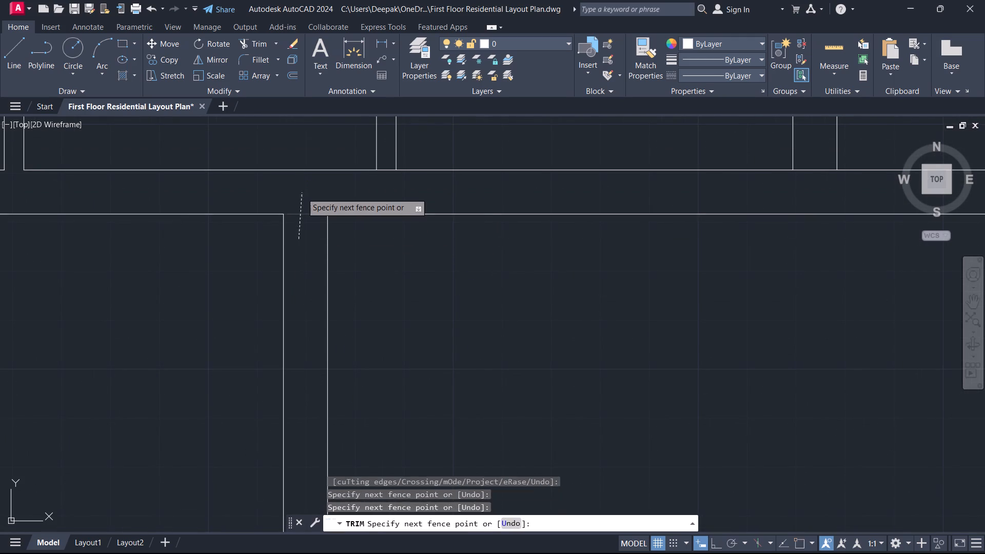
{"action": "key", "text": "Escape"}
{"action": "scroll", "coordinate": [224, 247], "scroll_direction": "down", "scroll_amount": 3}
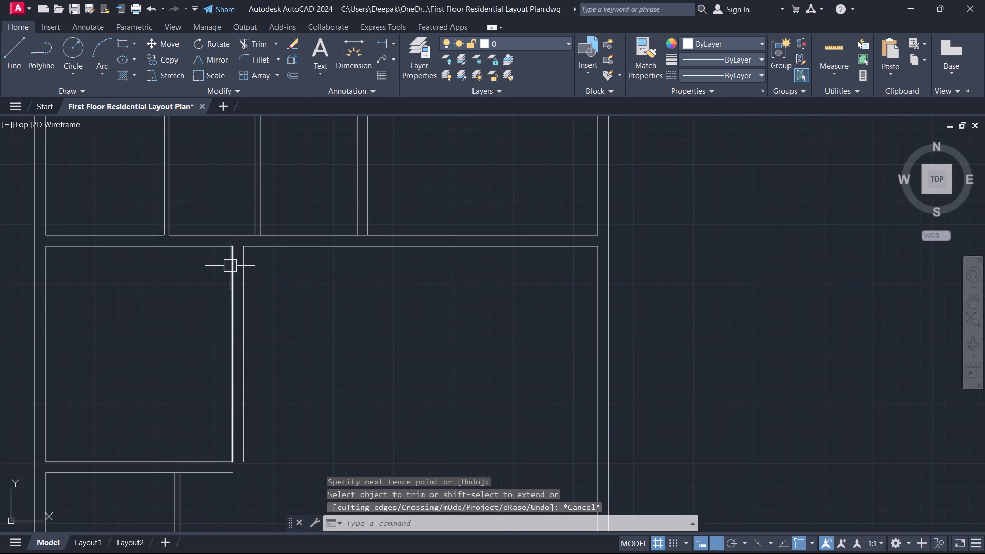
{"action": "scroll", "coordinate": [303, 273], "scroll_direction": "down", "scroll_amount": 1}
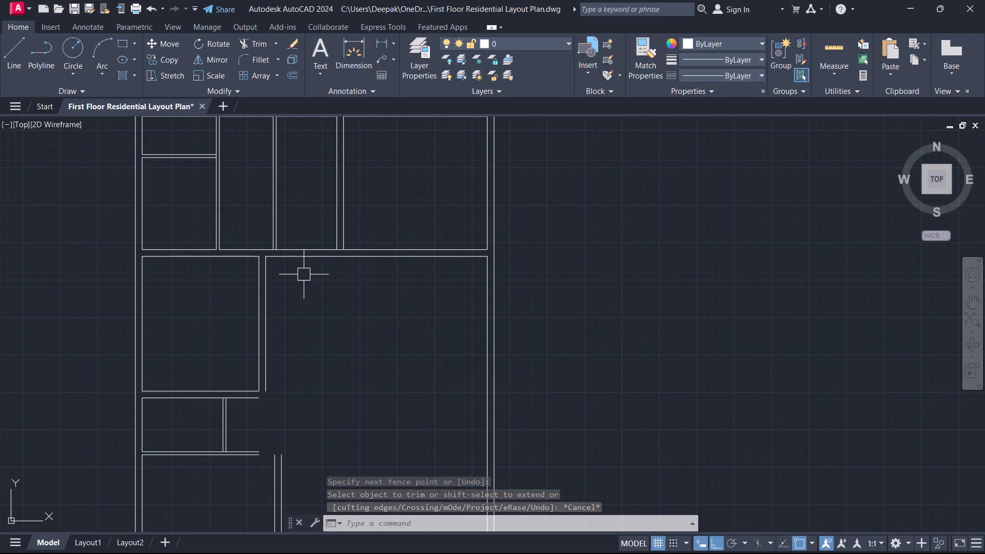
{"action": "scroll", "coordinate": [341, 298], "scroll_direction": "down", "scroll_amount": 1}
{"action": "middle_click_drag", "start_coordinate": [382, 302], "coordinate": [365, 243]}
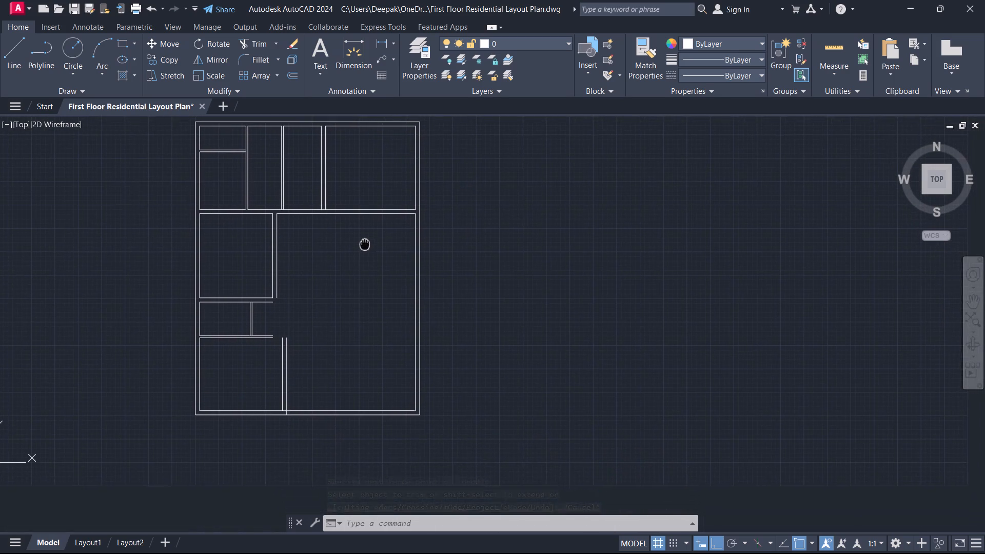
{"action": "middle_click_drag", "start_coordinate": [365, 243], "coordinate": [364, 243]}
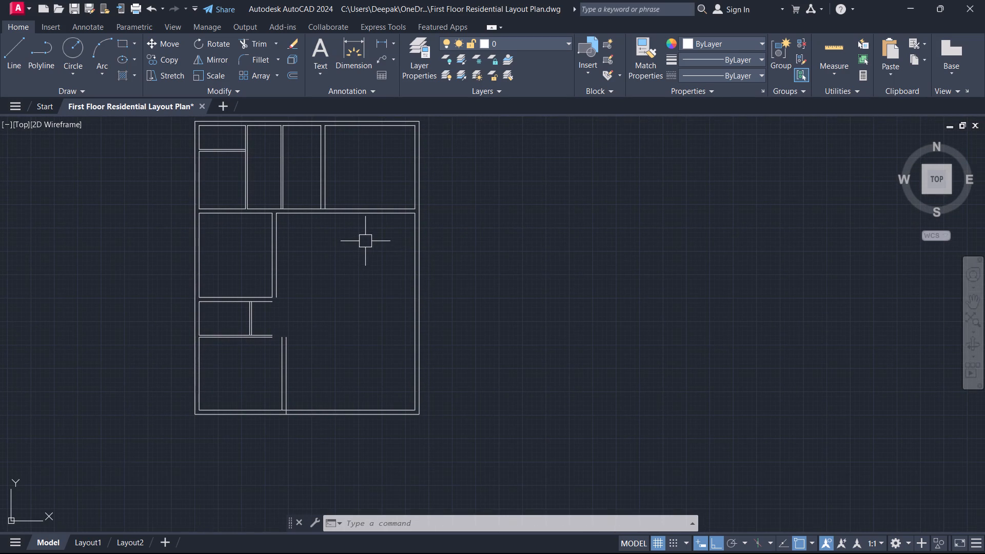
Offset the right outer wall's inner line 19'-9" inward across the large open area below the top row.
{"action": "middle_click_drag", "start_coordinate": [354, 242], "coordinate": [338, 225]}
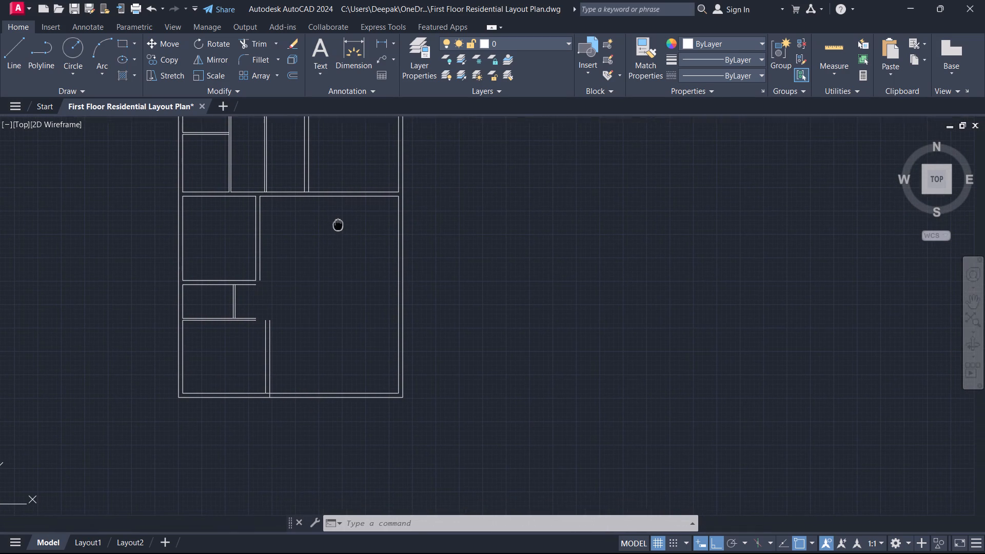
{"action": "middle_click_drag", "start_coordinate": [338, 225], "coordinate": [338, 224]}
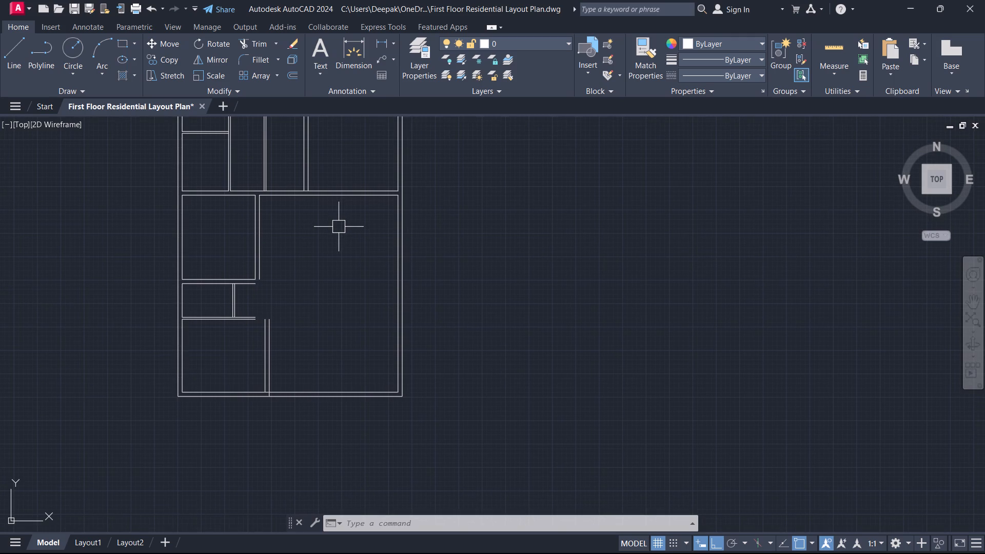
{"action": "scroll", "coordinate": [335, 214], "scroll_direction": "up", "scroll_amount": 1}
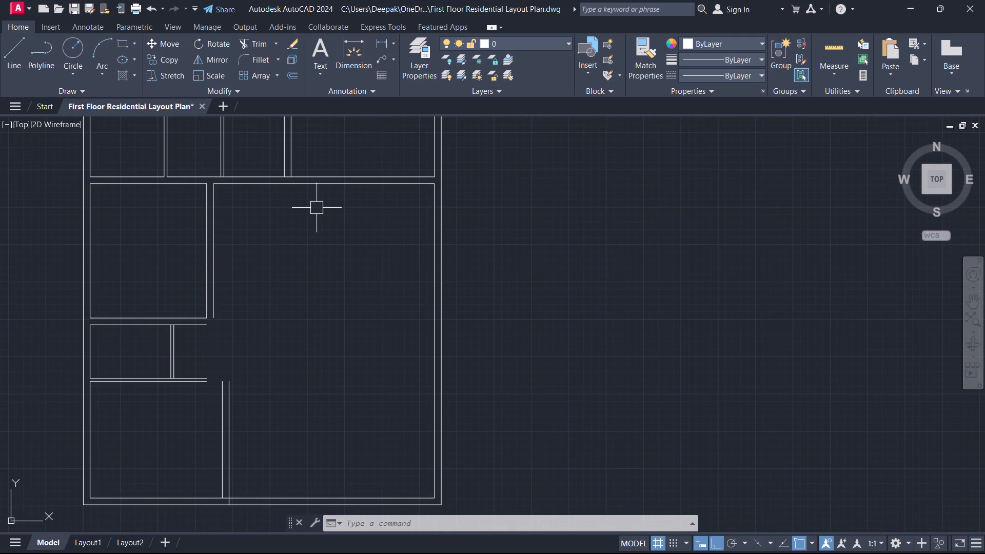
{"action": "type", "text": "o"}
{"action": "key", "text": "space"}
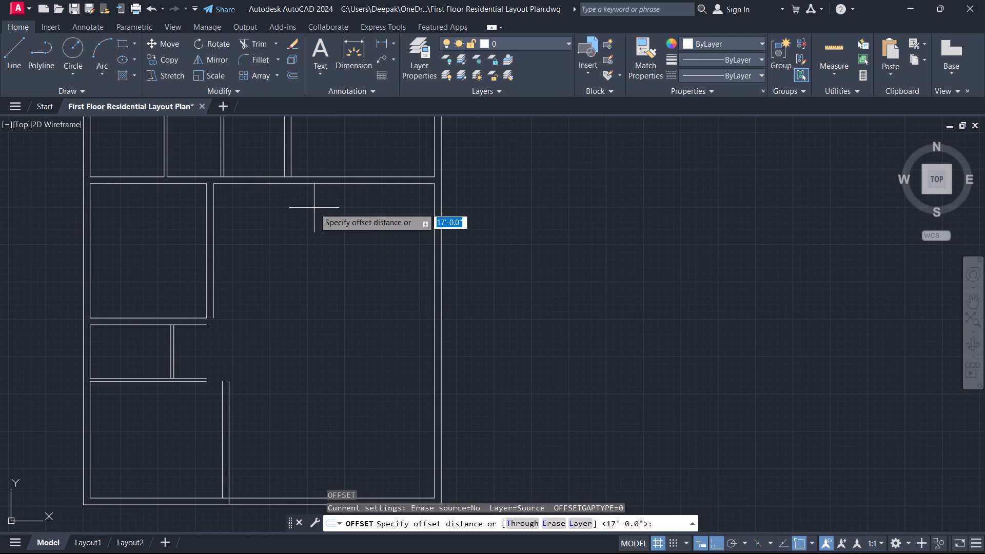
{"action": "type", "text": "19'"}
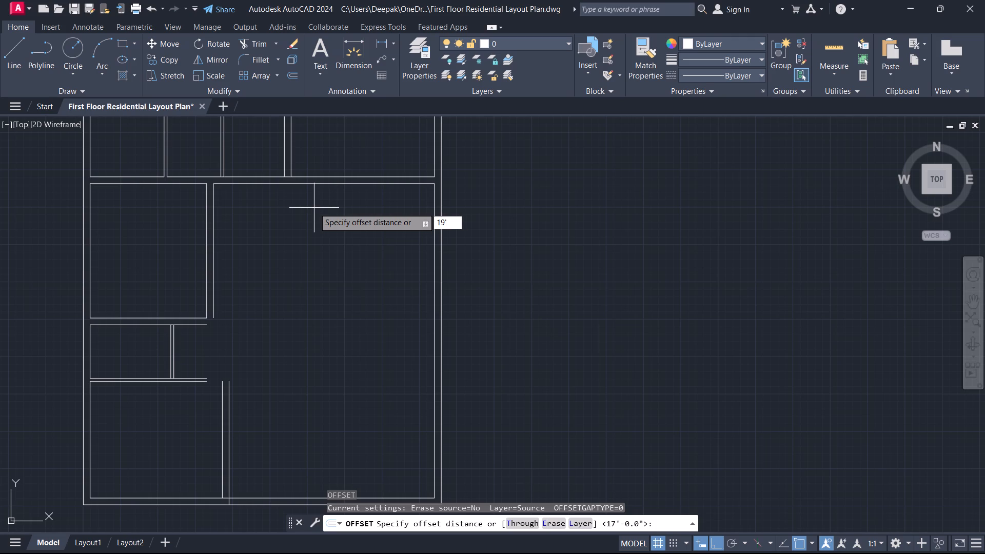
{"action": "key", "text": "9"}
{"action": "key", "text": "Return"}
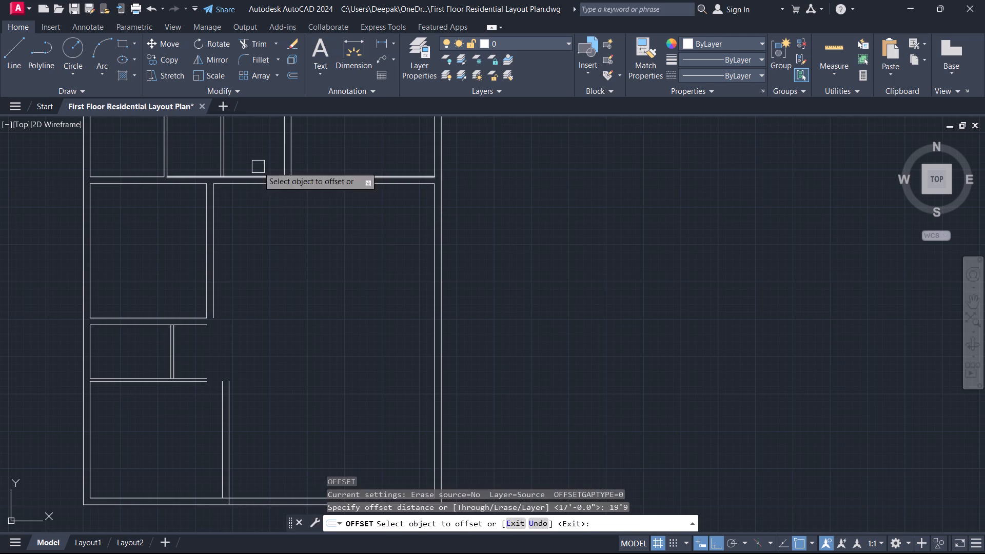
{"action": "left_click", "coordinate": [220, 237]}
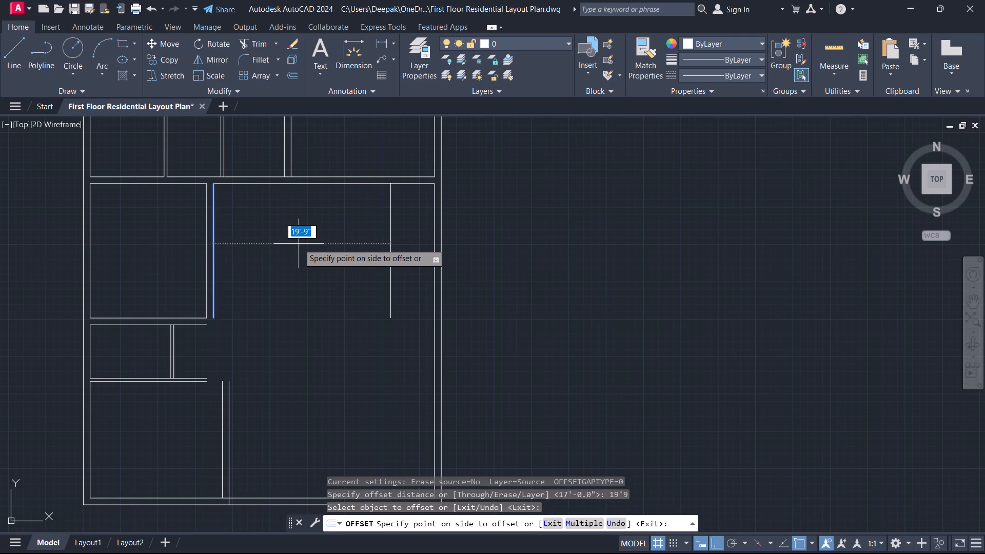
{"action": "key", "text": "Escape"}
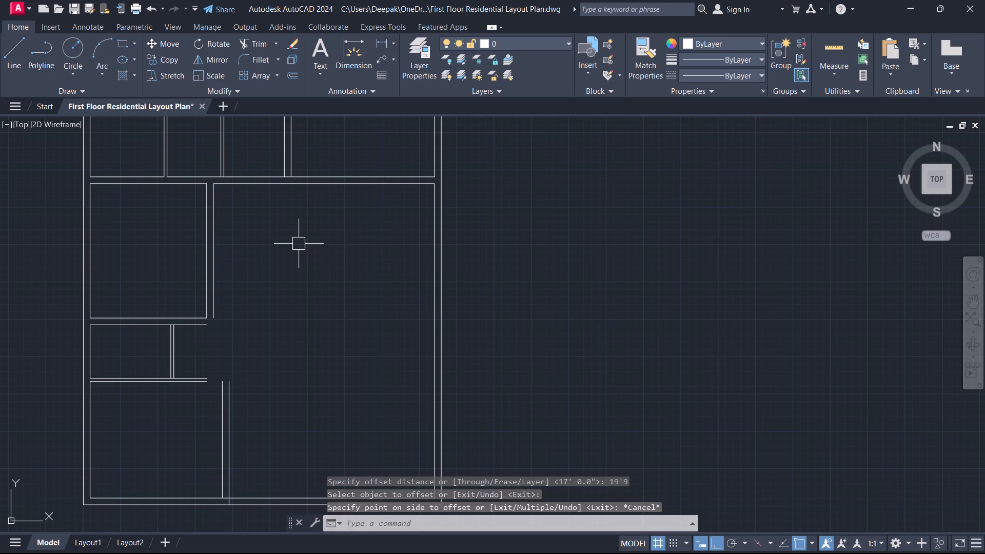
{"action": "type", "text": "o"}
{"action": "key", "text": "space"}
{"action": "key", "text": "space"}
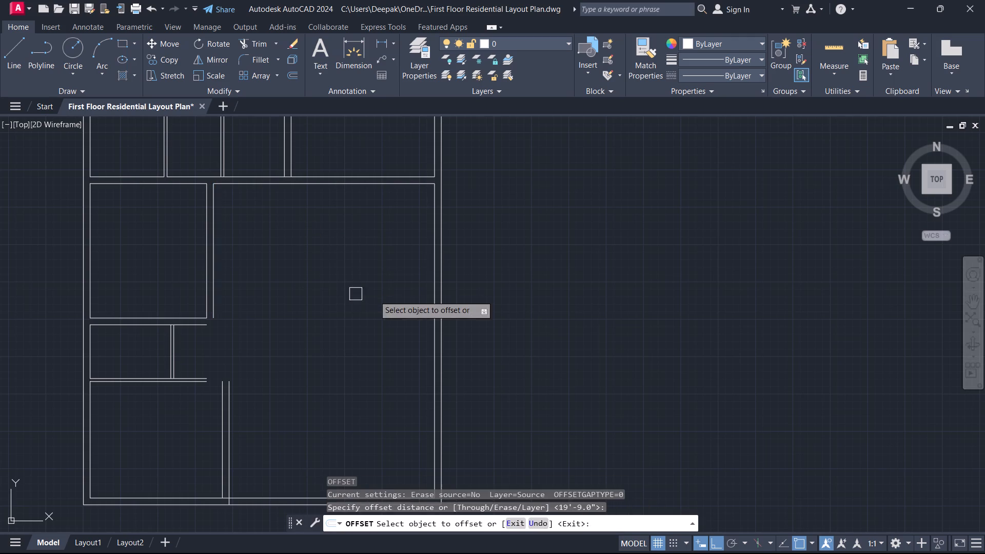
{"action": "left_click", "coordinate": [432, 287]}
{"action": "left_click", "coordinate": [378, 289]}
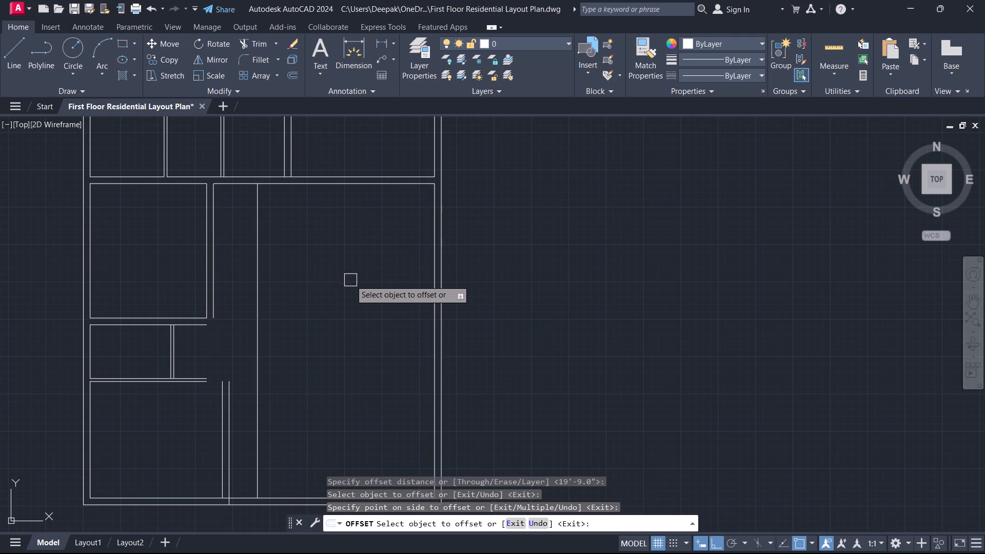
{"action": "key", "text": "Escape"}
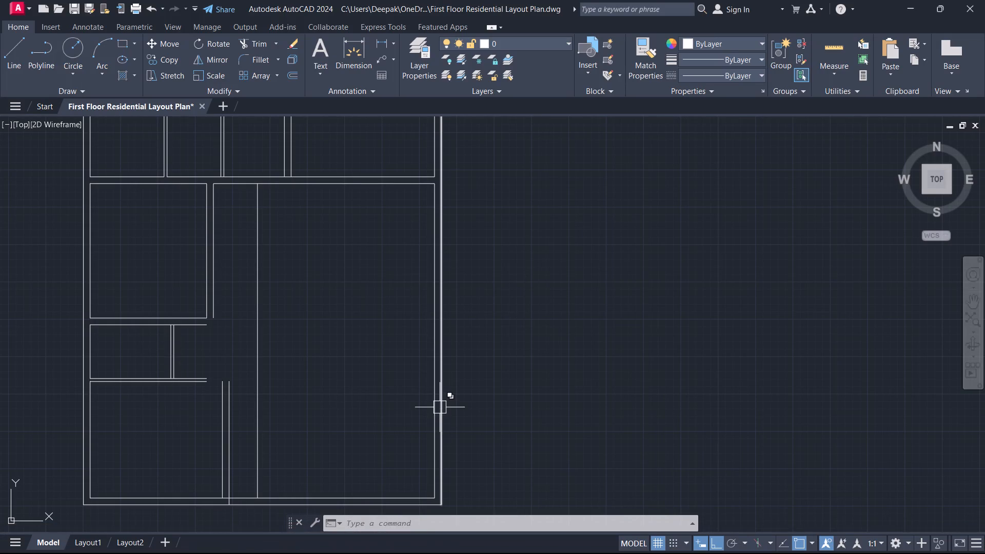
Start another Offset for the wall lines in the large open area.
{"action": "middle_click_drag", "start_coordinate": [456, 362], "coordinate": [498, 330]}
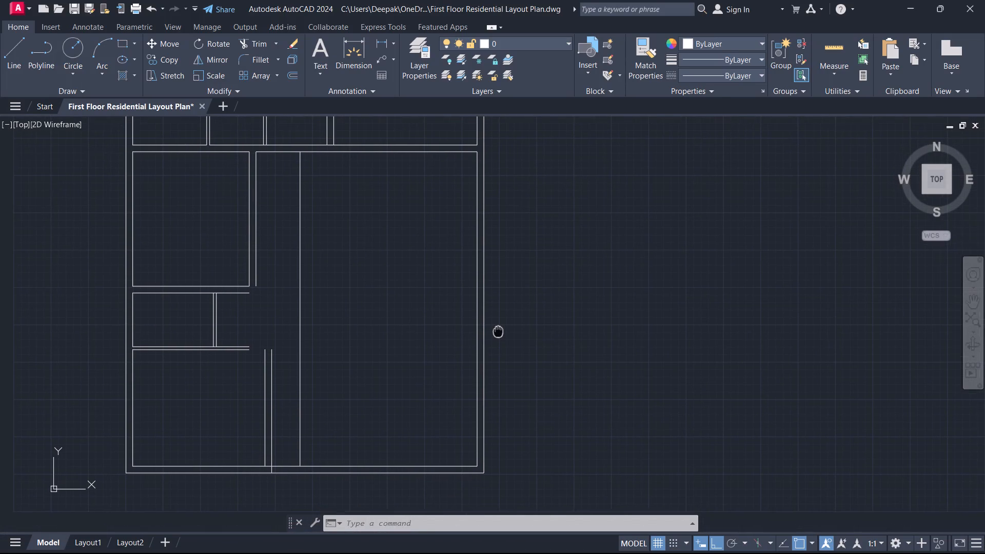
{"action": "middle_click_drag", "start_coordinate": [498, 330], "coordinate": [497, 330]}
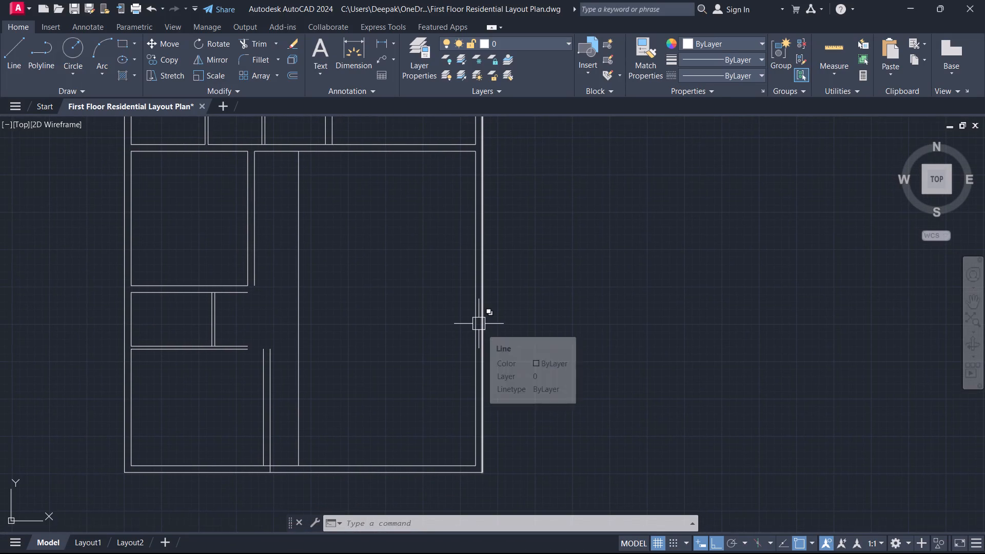
{"action": "middle_click_drag", "start_coordinate": [479, 324], "coordinate": [446, 319]}
{"action": "scroll", "coordinate": [404, 320], "scroll_direction": "up", "scroll_amount": 1}
{"action": "middle_click_drag", "start_coordinate": [404, 320], "coordinate": [453, 359]}
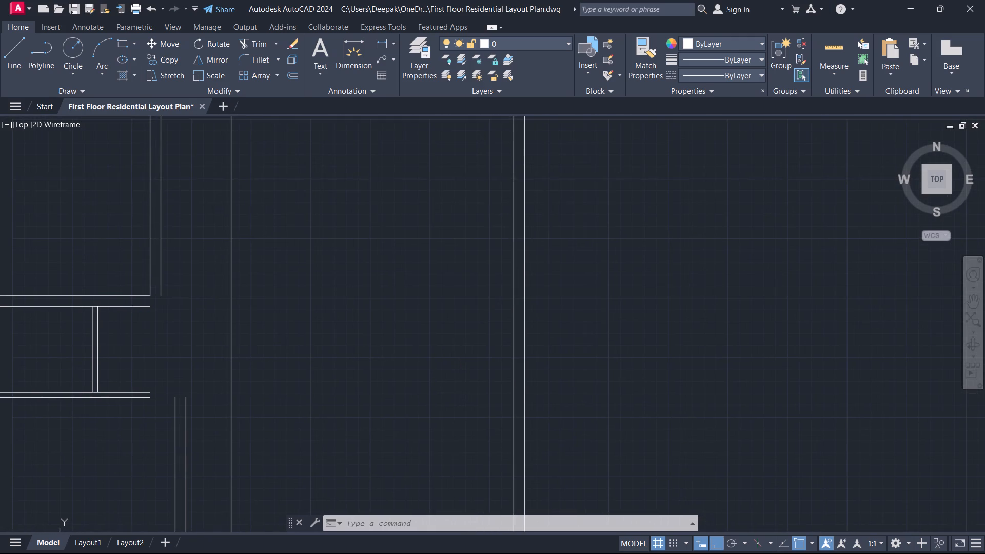
{"action": "type", "text": "o"}
{"action": "key", "text": "space"}
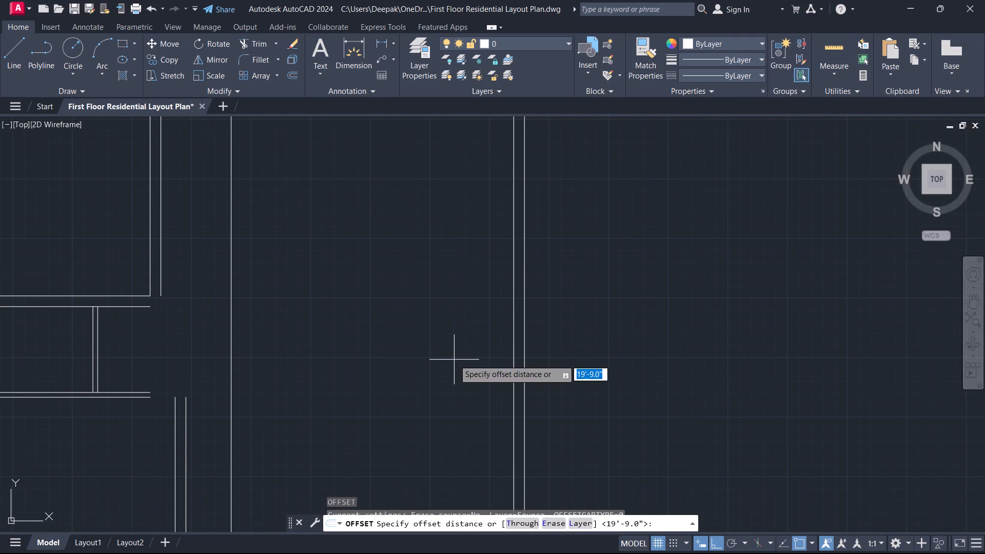
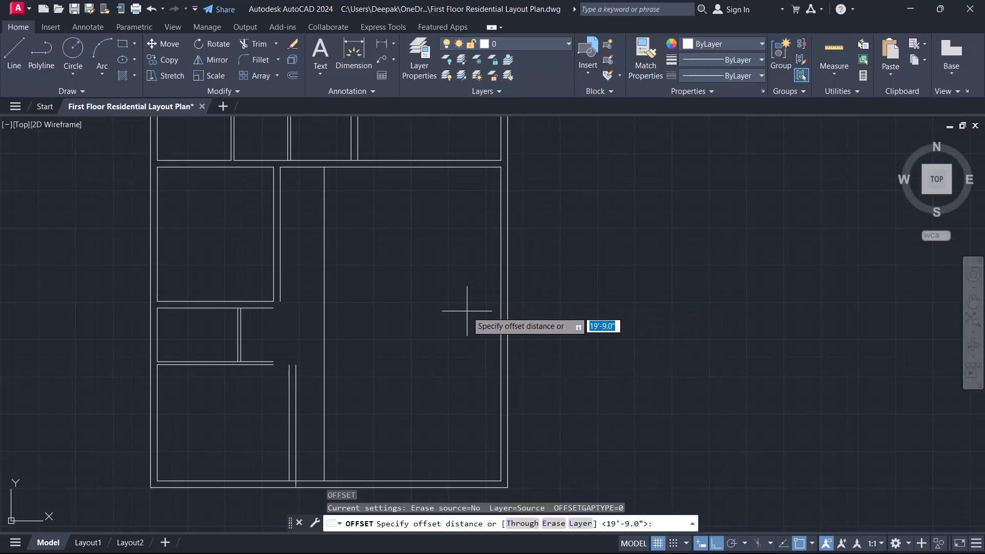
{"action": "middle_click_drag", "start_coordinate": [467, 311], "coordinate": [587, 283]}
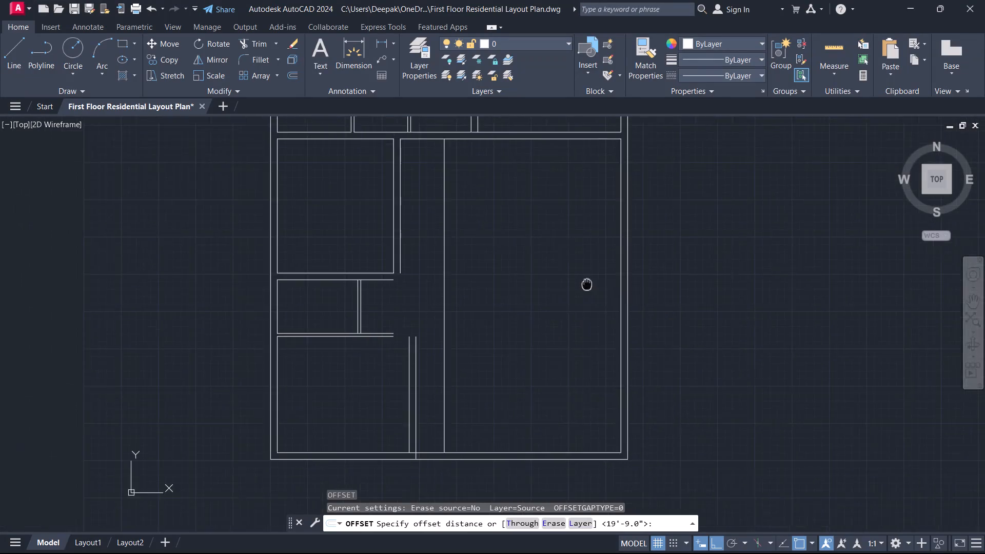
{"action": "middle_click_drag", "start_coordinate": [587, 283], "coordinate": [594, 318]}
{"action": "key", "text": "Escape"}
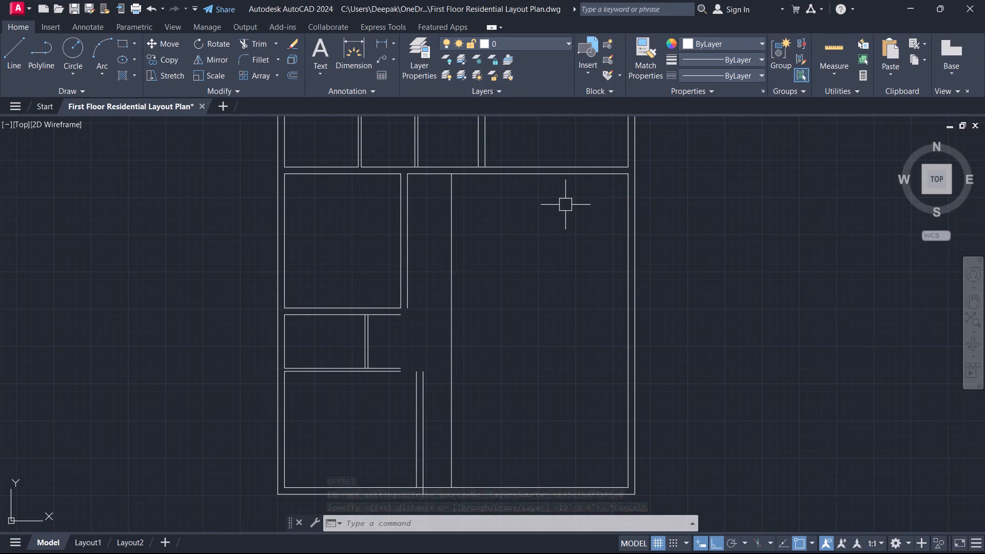
Offset the upper horizontal line of the large open area 17' downward.
{"action": "middle_click_drag", "start_coordinate": [565, 205], "coordinate": [555, 224]}
{"action": "type", "text": "o"}
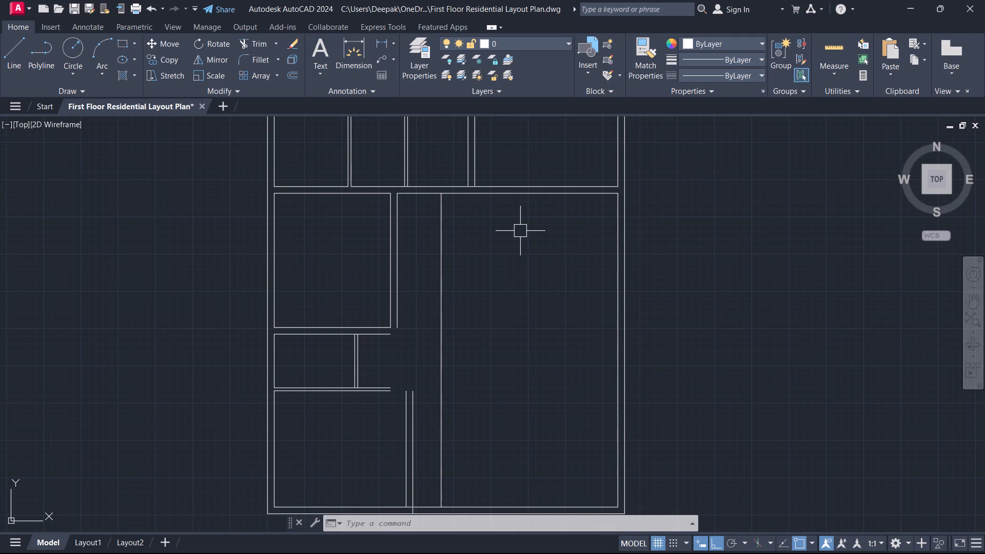
{"action": "key", "text": "space"}
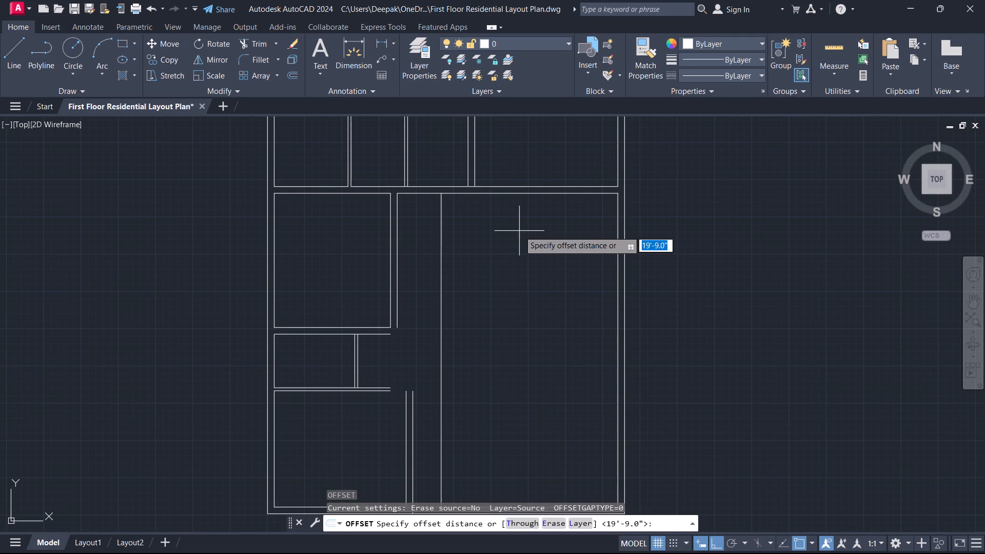
{"action": "type", "text": "17'"}
{"action": "key", "text": "Return"}
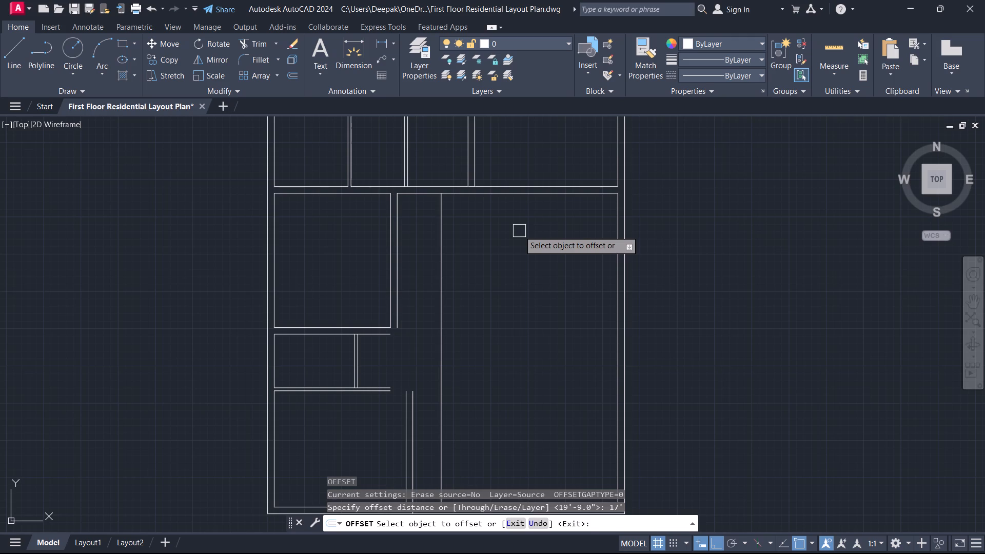
{"action": "left_click", "coordinate": [587, 195]}
{"action": "left_click", "coordinate": [583, 259]}
{"action": "key", "text": "Escape"}
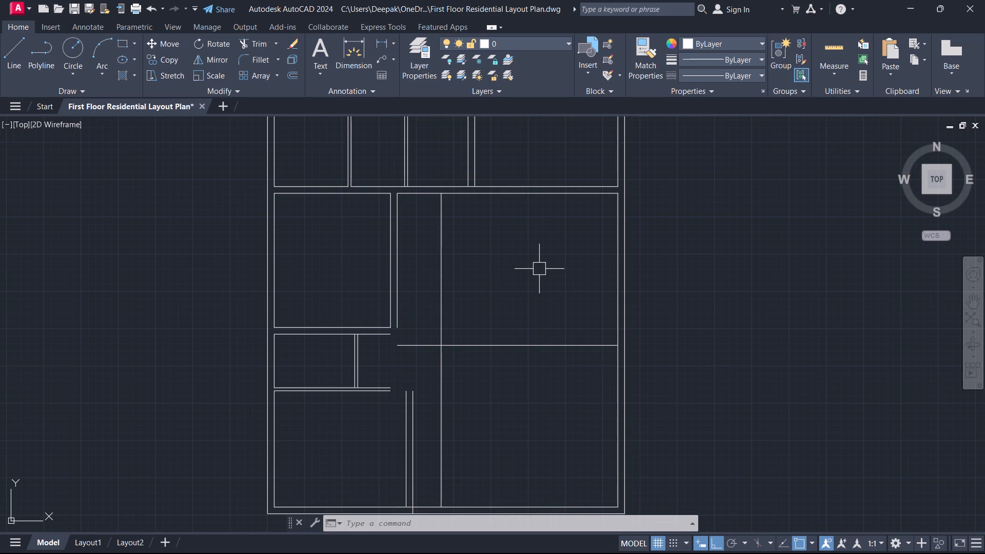
Offset the new horizontal line in the large open area 9" downward to form the wall's second line.
{"action": "type", "text": "o"}
{"action": "key", "text": "space"}
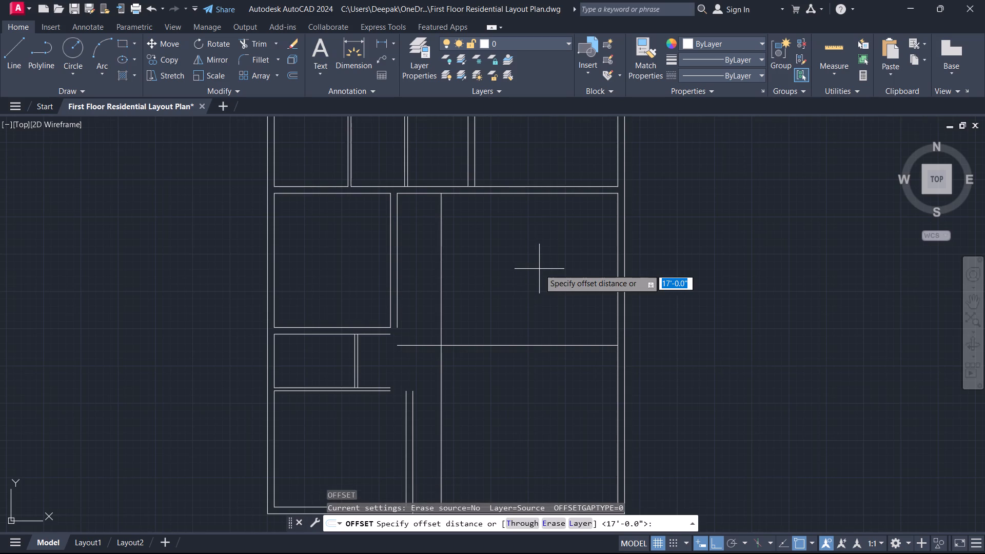
{"action": "key", "text": "9"}
{"action": "key", "text": "Return"}
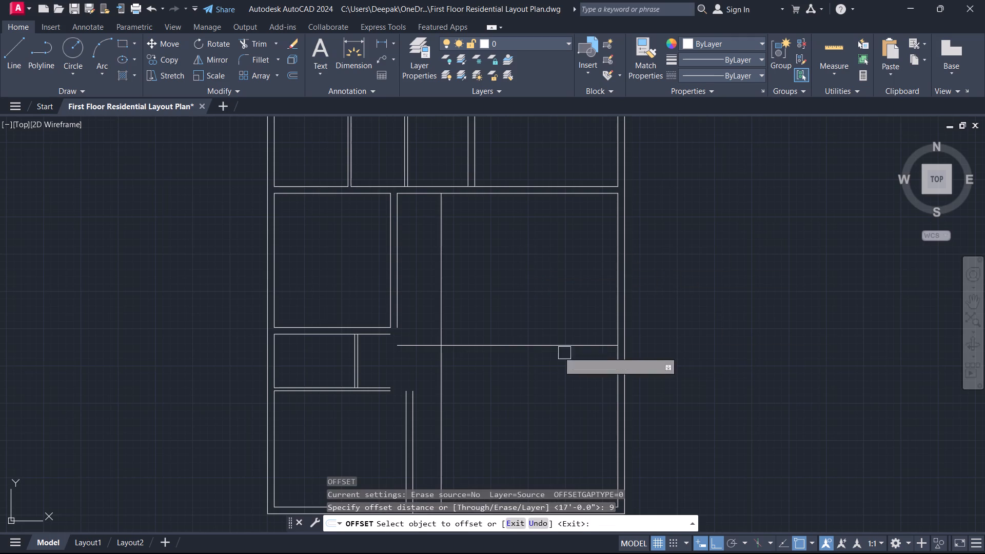
{"action": "left_click_drag", "start_coordinate": [538, 344], "coordinate": [538, 349]}
{"action": "left_click", "coordinate": [537, 368]}
{"action": "key", "text": "Escape"}
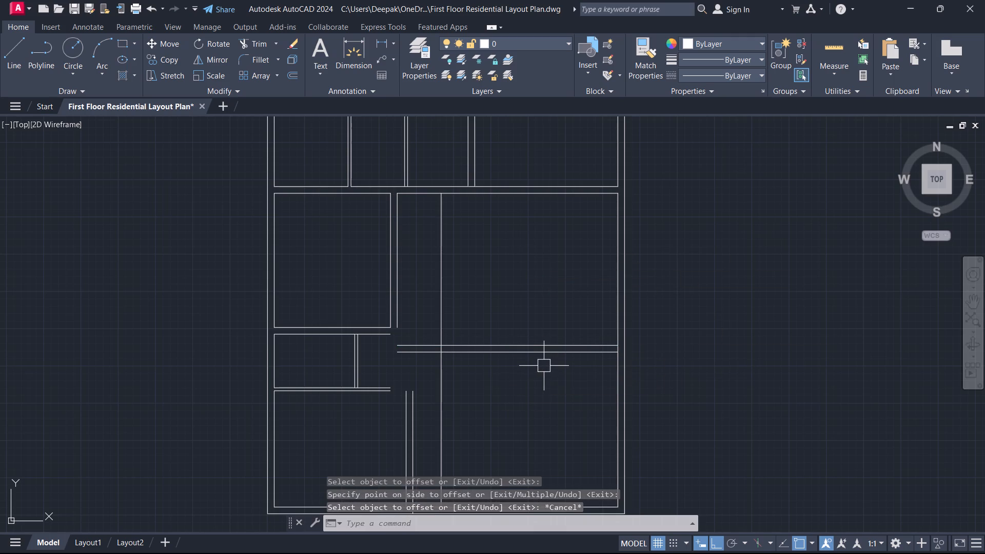
Extend the lower line of the new horizontal wall to the right outer wall's outer line.
{"action": "type", "text": "ex"}
{"action": "key", "text": "space"}
{"action": "key", "text": "Escape"}
{"action": "key", "text": "Escape"}
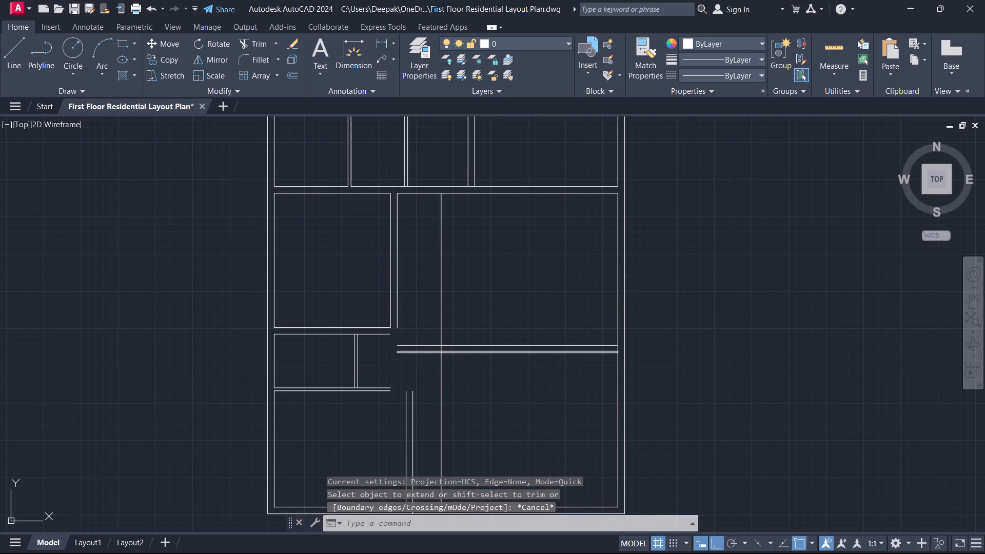
{"action": "key", "text": "space"}
{"action": "left_click", "coordinate": [578, 357]}
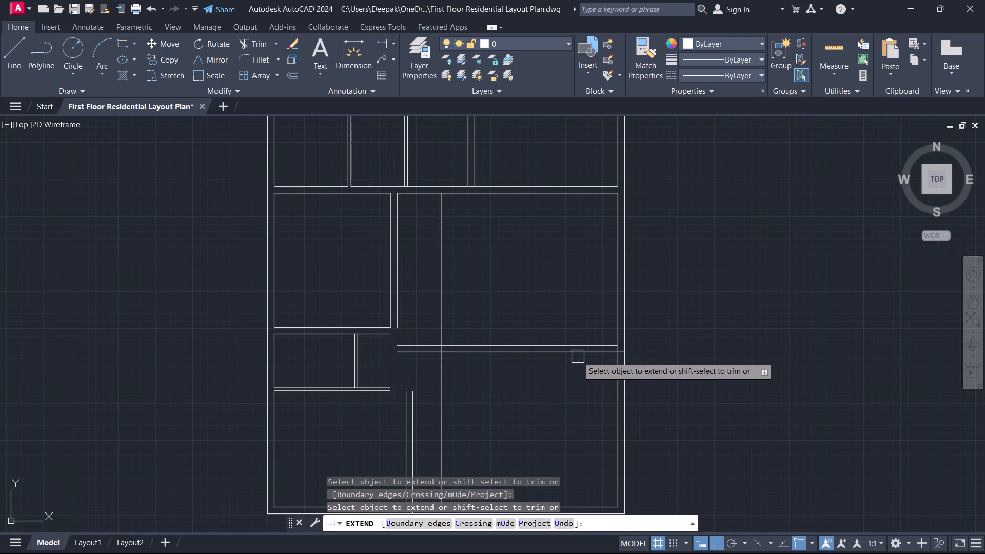
{"action": "key", "text": "Escape"}
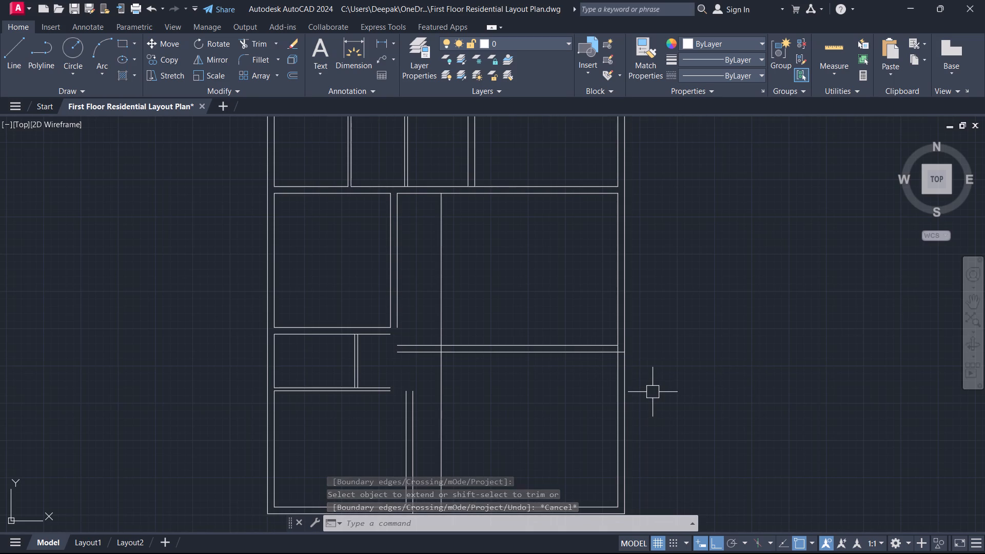
Trim both lines of the right outer wall below the new horizontal wall.
{"action": "type", "text": "tr"}
{"action": "key", "text": "space"}
{"action": "middle_click_drag", "start_coordinate": [545, 413], "coordinate": [574, 361]}
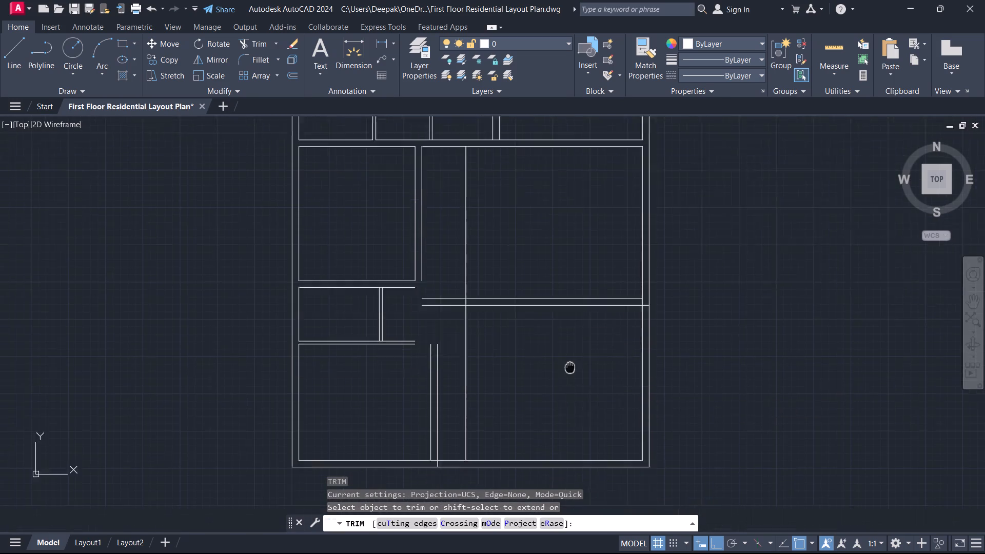
{"action": "middle_click_drag", "start_coordinate": [574, 361], "coordinate": [621, 286]}
{"action": "left_click_drag", "start_coordinate": [621, 286], "coordinate": [773, 284]}
{"action": "key", "text": "Escape"}
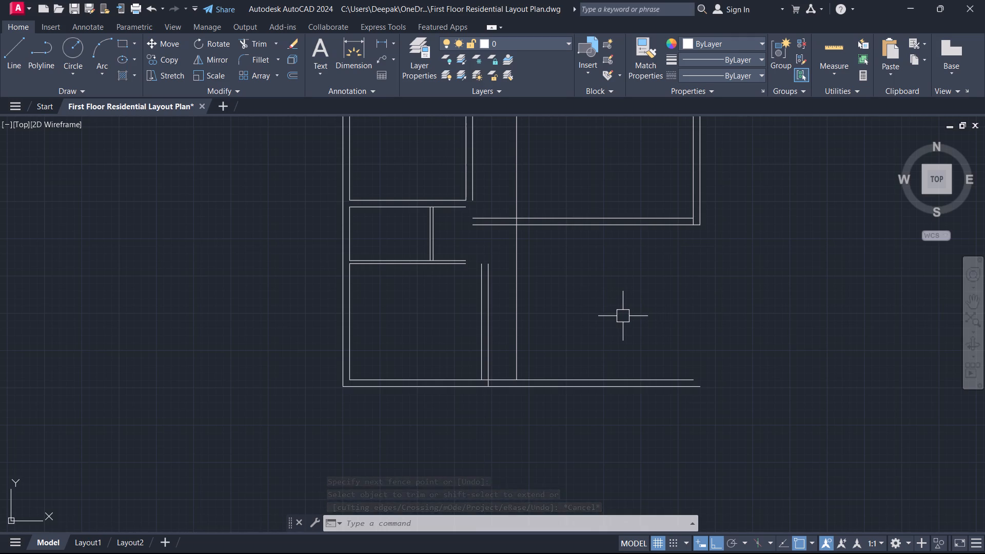
Extend the long vertical line in the open area down to the bottom outer wall's outer line.
{"action": "middle_click_drag", "start_coordinate": [629, 305], "coordinate": [647, 291]}
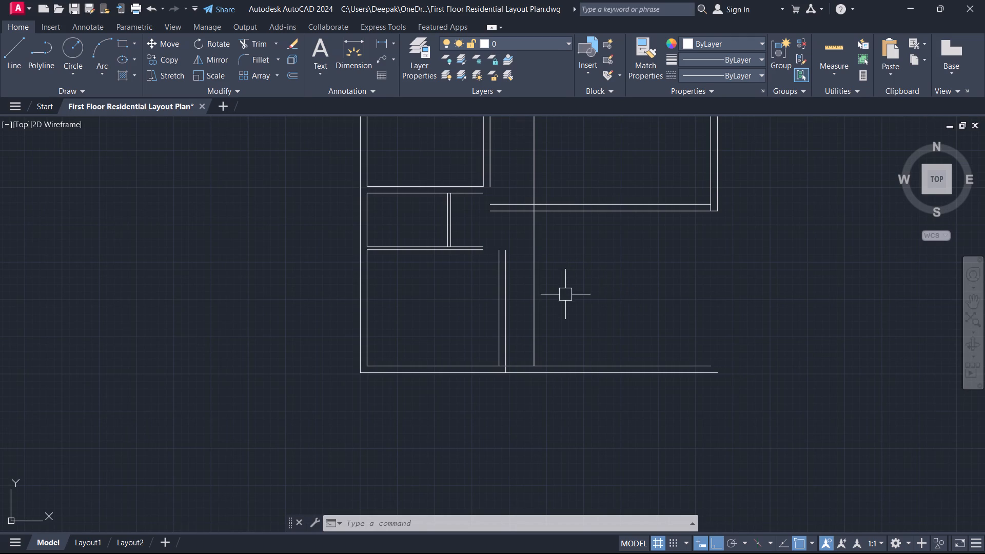
{"action": "type", "text": "ex"}
{"action": "key", "text": "space"}
{"action": "left_click", "coordinate": [536, 325]}
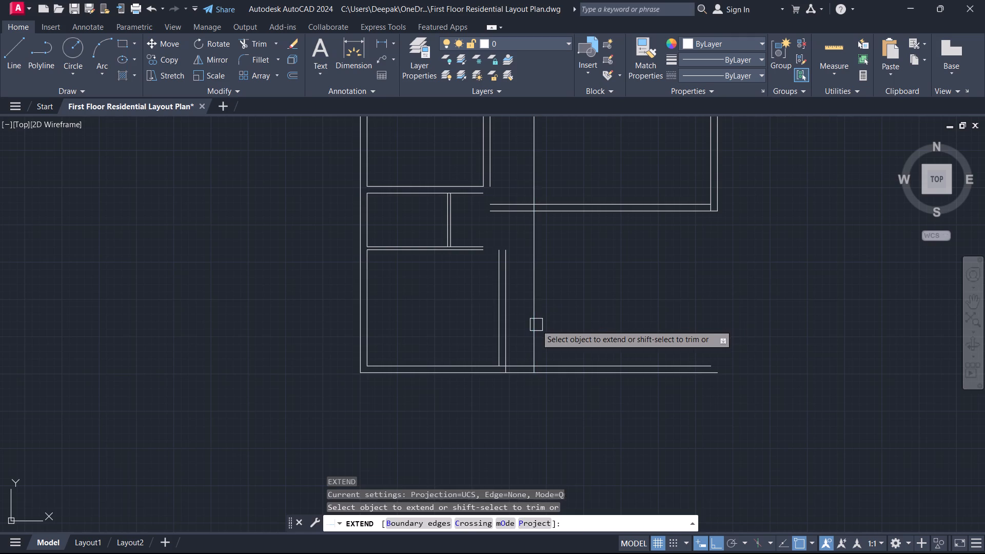
{"action": "key", "text": "Escape"}
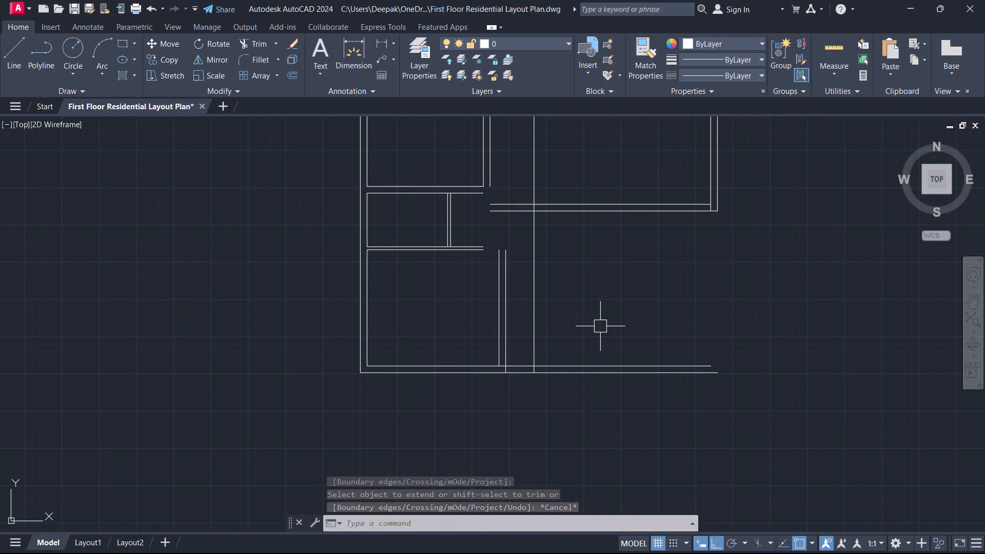
{"action": "key", "text": "Escape"}
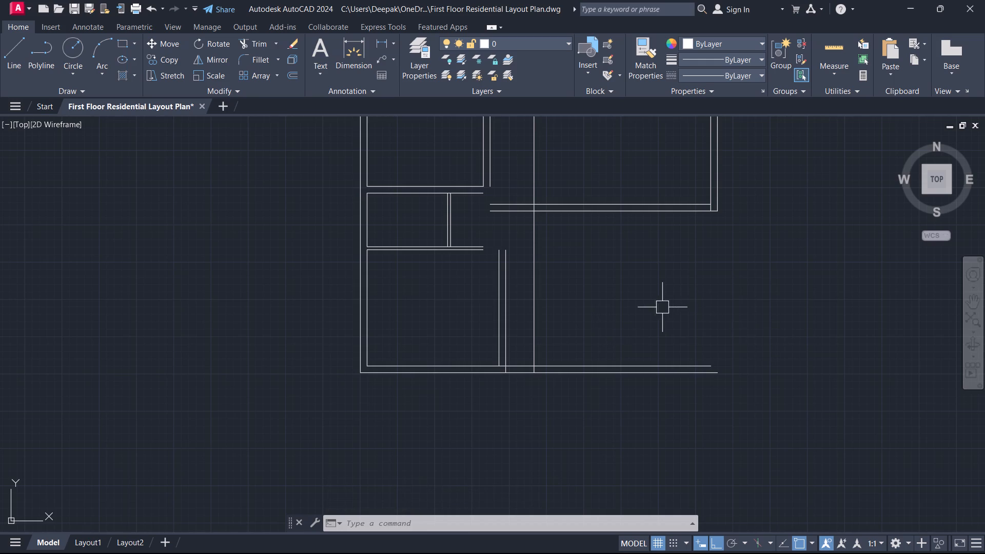
Examine the new horizontal wall and its corner with the right outer wall.
{"action": "middle_click_drag", "start_coordinate": [659, 306], "coordinate": [605, 298]}
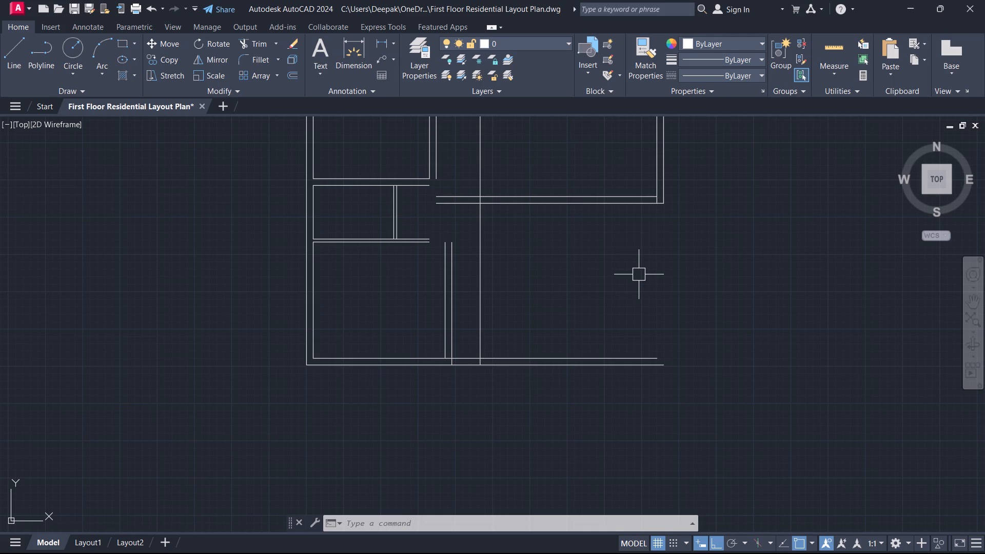
{"action": "middle_click_drag", "start_coordinate": [582, 263], "coordinate": [544, 268]}
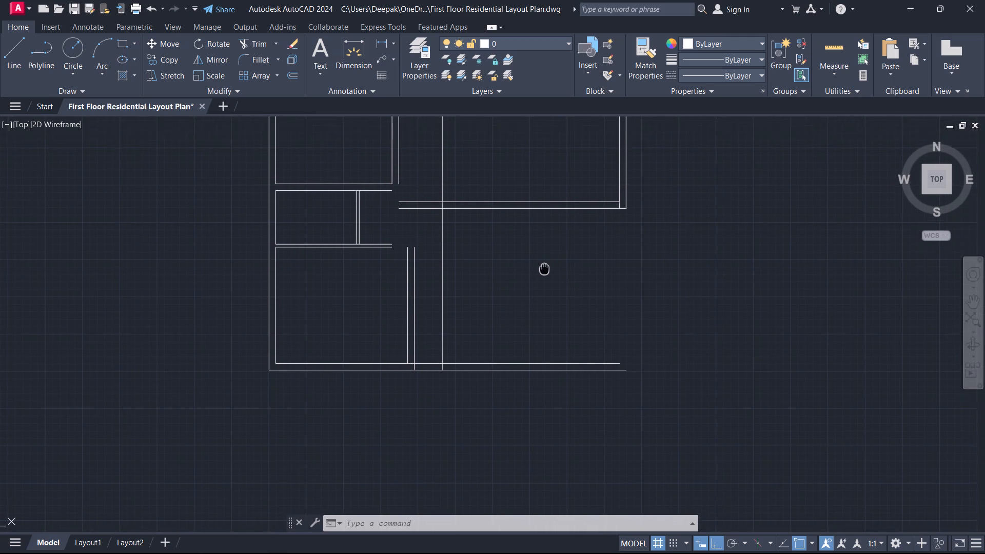
{"action": "middle_click_drag", "start_coordinate": [544, 268], "coordinate": [543, 270]}
{"action": "scroll", "coordinate": [635, 225], "scroll_direction": "up", "scroll_amount": 1}
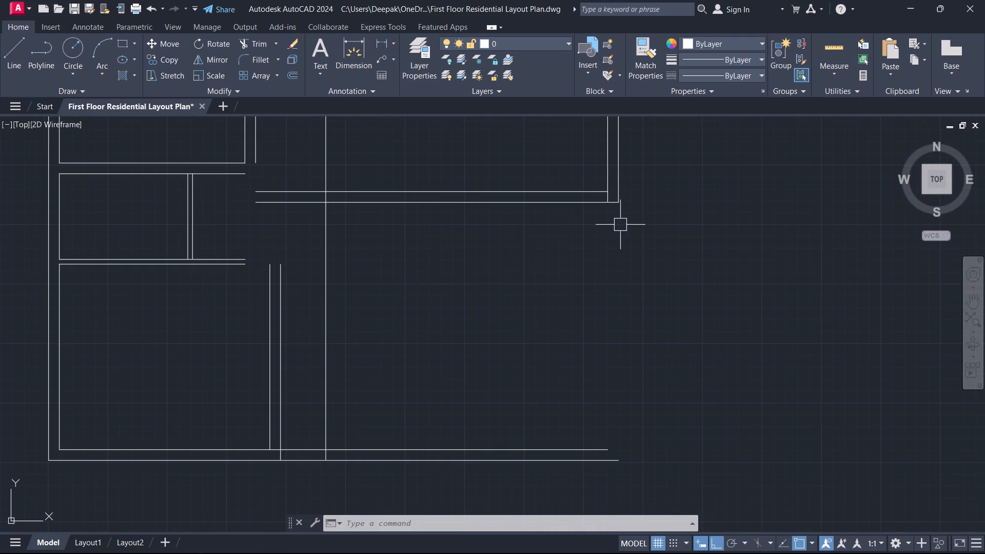
{"action": "middle_click_drag", "start_coordinate": [617, 223], "coordinate": [598, 245]}
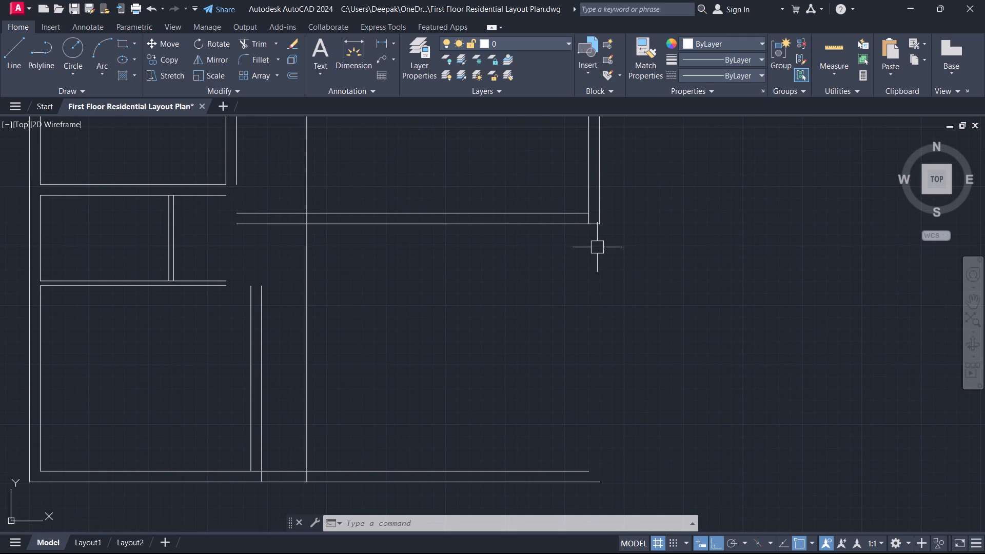
{"action": "middle_click_drag", "start_coordinate": [569, 239], "coordinate": [572, 292]}
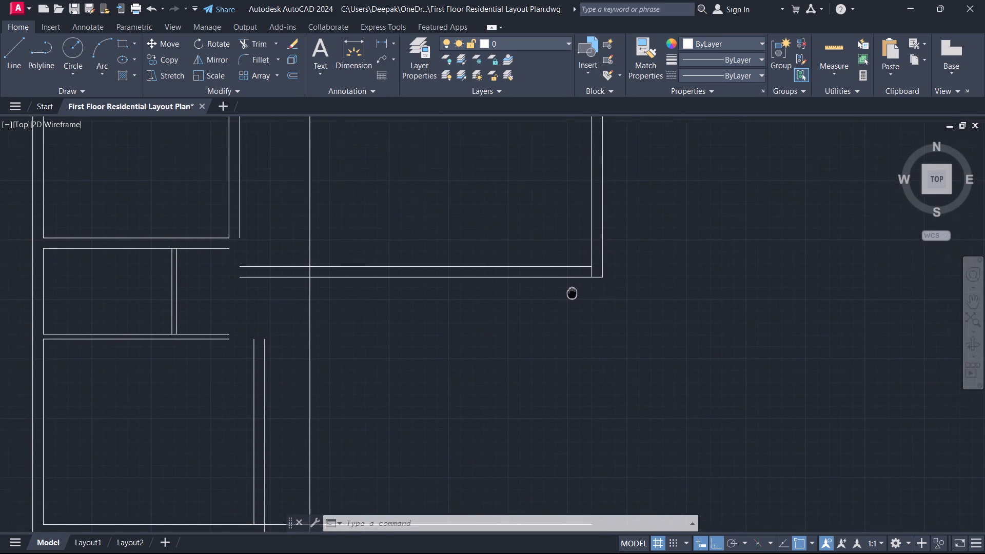
{"action": "middle_click_drag", "start_coordinate": [572, 292], "coordinate": [577, 296]}
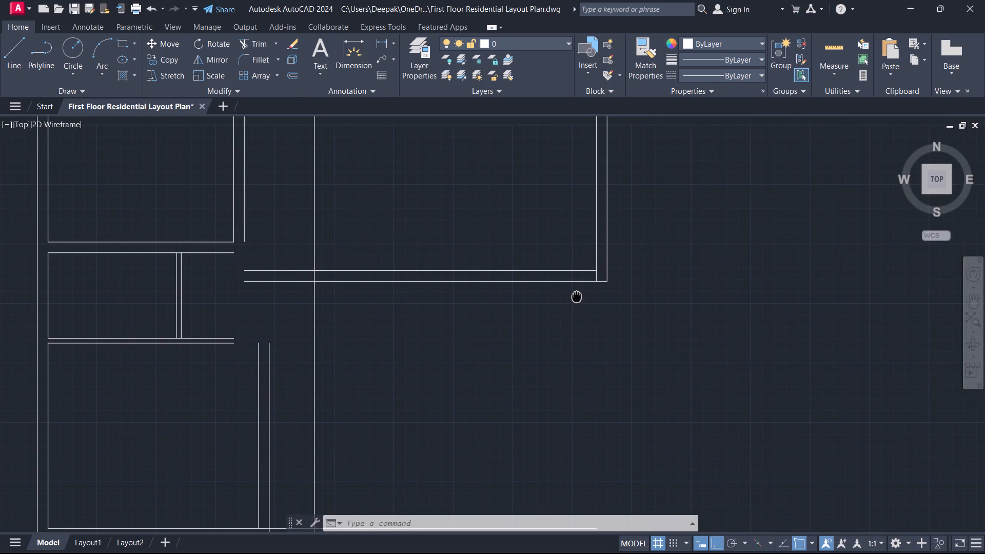
{"action": "middle_click_drag", "start_coordinate": [577, 296], "coordinate": [577, 300]}
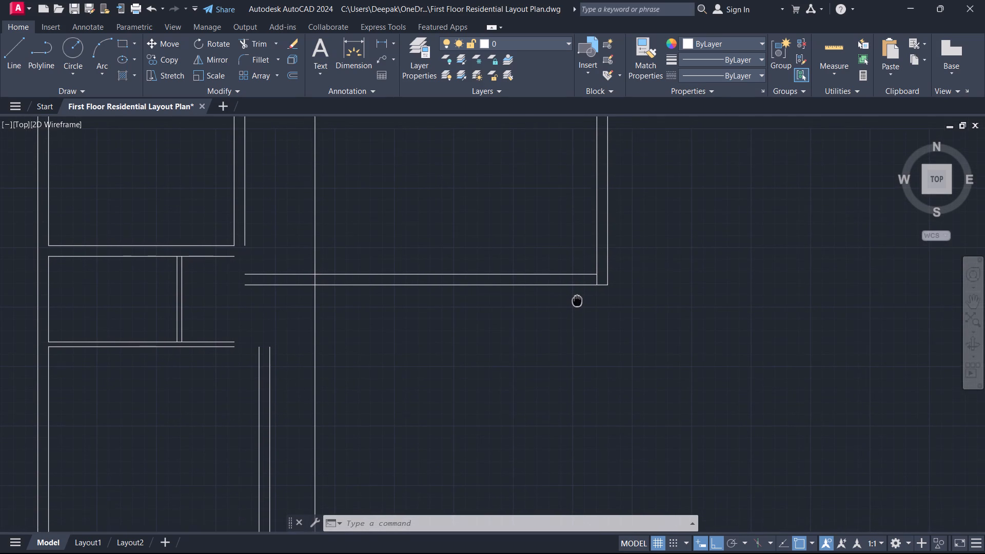
{"action": "middle_click_drag", "start_coordinate": [577, 300], "coordinate": [578, 302]}
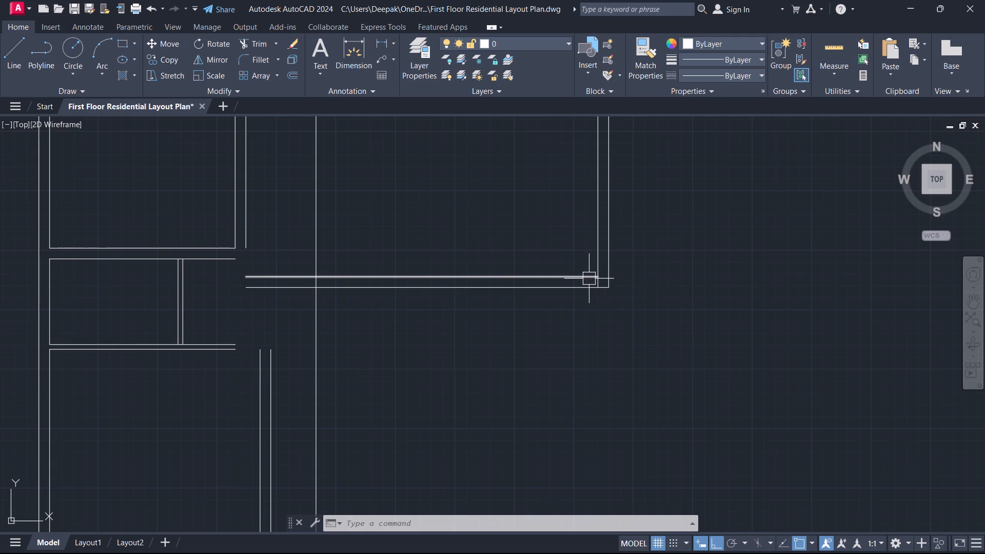
{"action": "middle_click_drag", "start_coordinate": [511, 273], "coordinate": [522, 253]}
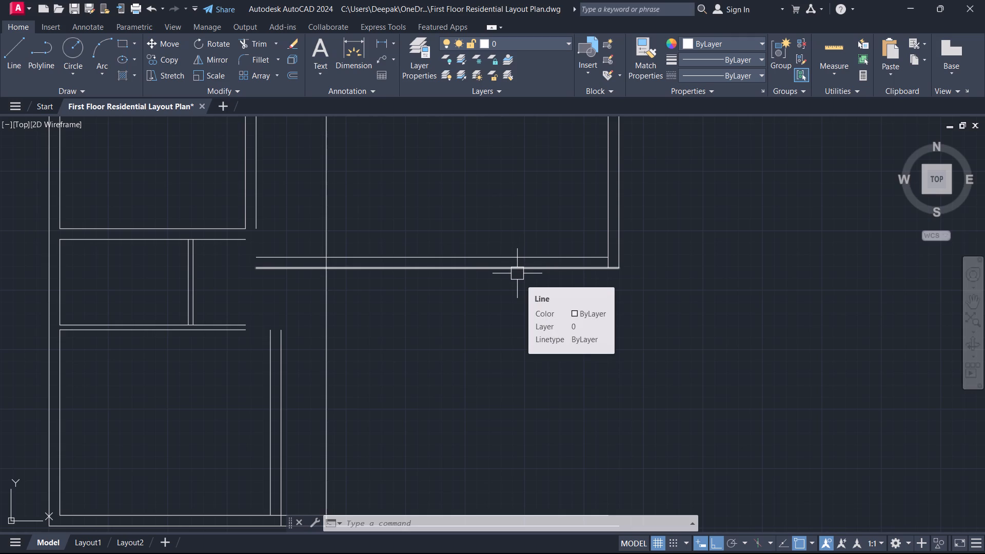
{"action": "middle_click_drag", "start_coordinate": [520, 260], "coordinate": [523, 269]}
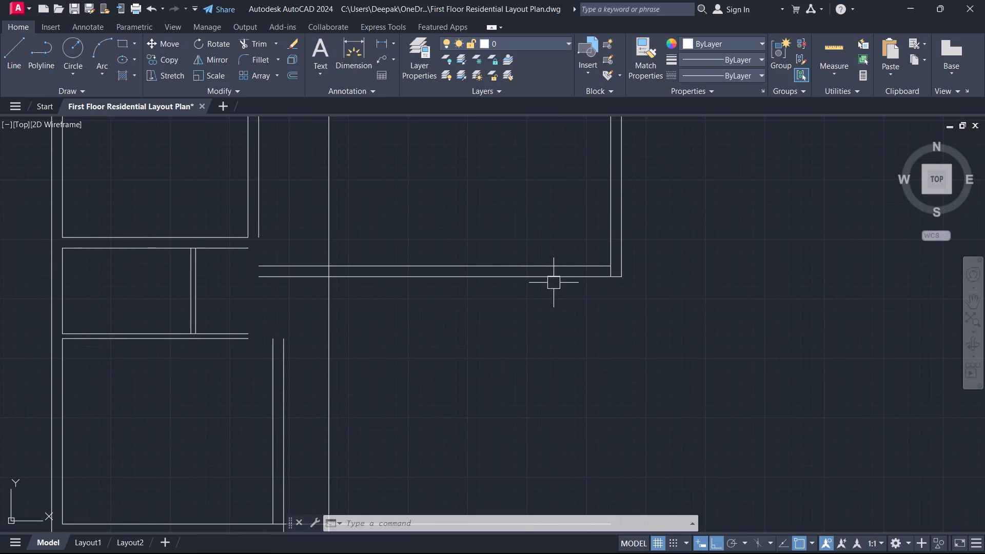
Trim the inner line of the right outer wall between the new horizontal wall's two lines at the corner.
{"action": "type", "text": "tr"}
{"action": "key", "text": "space"}
{"action": "scroll", "coordinate": [576, 275], "scroll_direction": "up", "scroll_amount": 2}
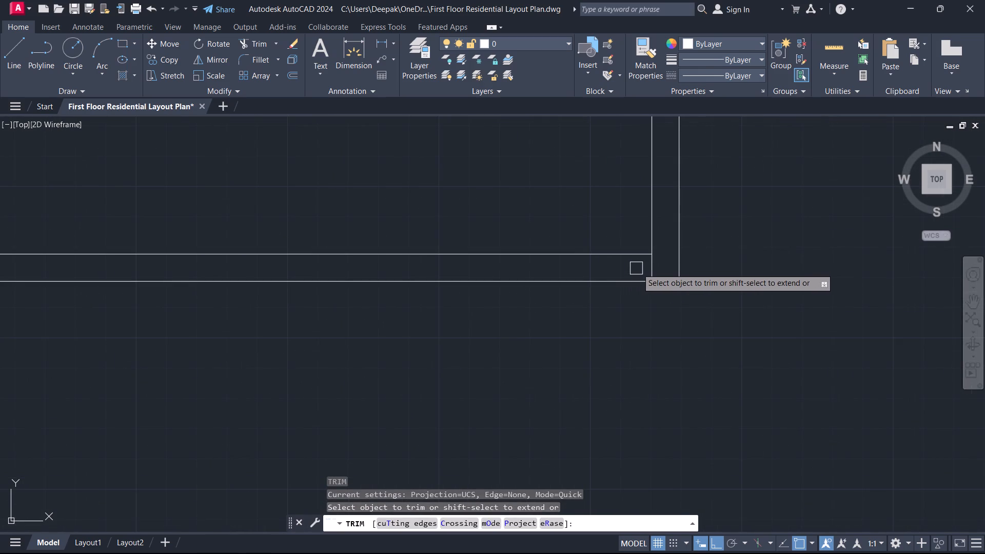
{"action": "left_click", "coordinate": [652, 267]}
{"action": "key", "text": "Escape"}
Trim both lines of the bottom outer wall to the right of the long vertical line.
{"action": "scroll", "coordinate": [557, 293], "scroll_direction": "down", "scroll_amount": 1}
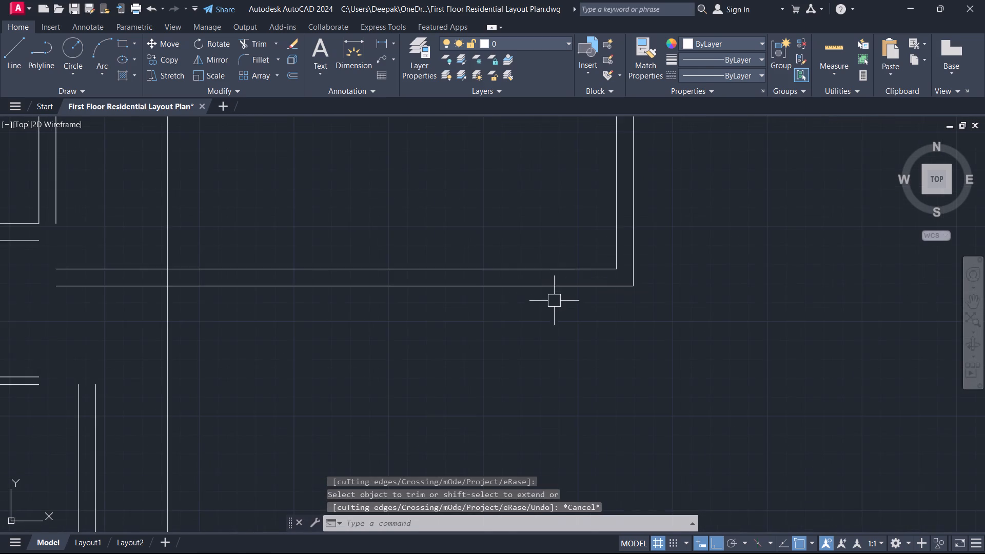
{"action": "scroll", "coordinate": [549, 305], "scroll_direction": "down", "scroll_amount": 2}
{"action": "middle_click_drag", "start_coordinate": [542, 300], "coordinate": [600, 294]}
{"action": "scroll", "coordinate": [600, 294], "scroll_direction": "down", "scroll_amount": 2}
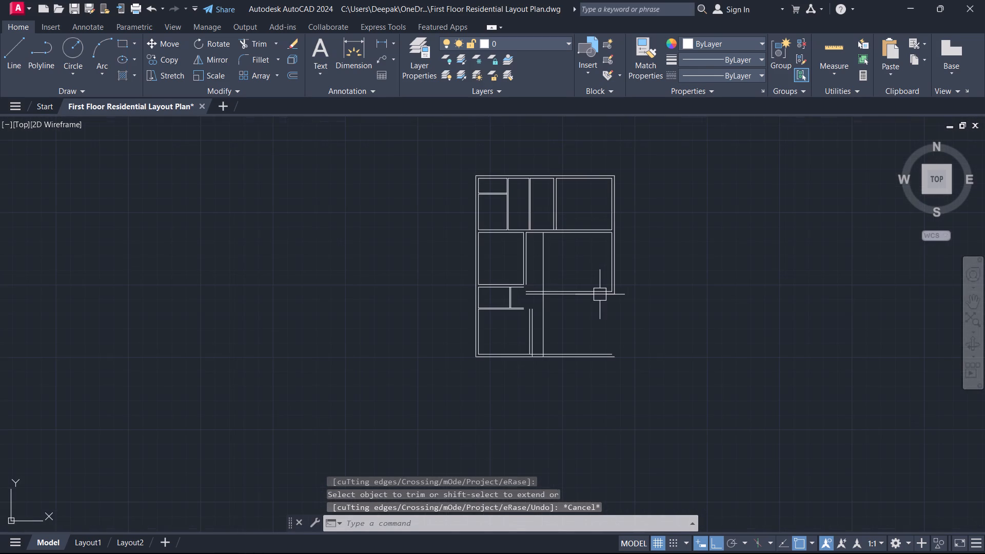
{"action": "middle_click_drag", "start_coordinate": [581, 288], "coordinate": [573, 216]}
{"action": "scroll", "coordinate": [581, 286], "scroll_direction": "up", "scroll_amount": 1}
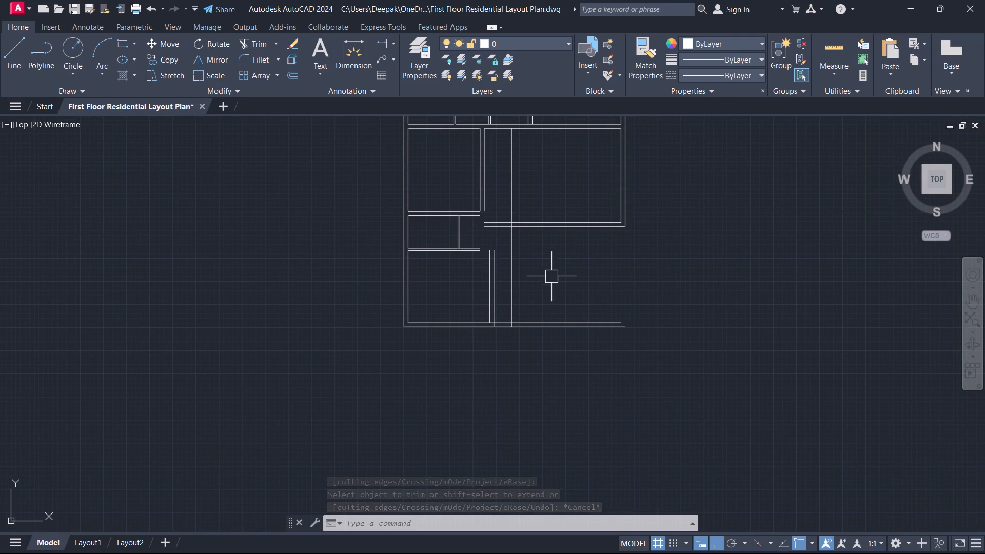
{"action": "key", "text": "t"}
{"action": "key", "text": "r"}
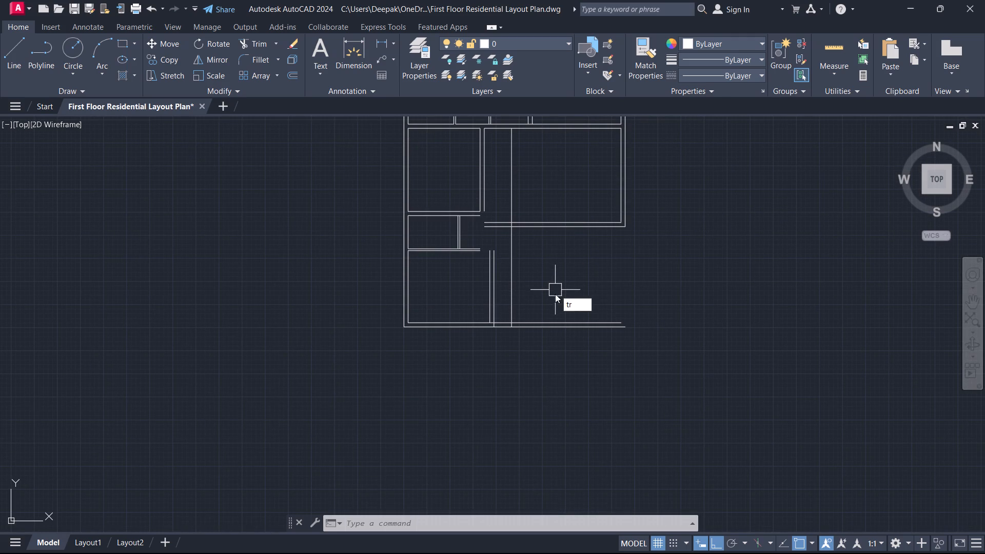
{"action": "key", "text": "space"}
{"action": "left_click_drag", "start_coordinate": [565, 307], "coordinate": [556, 352]}
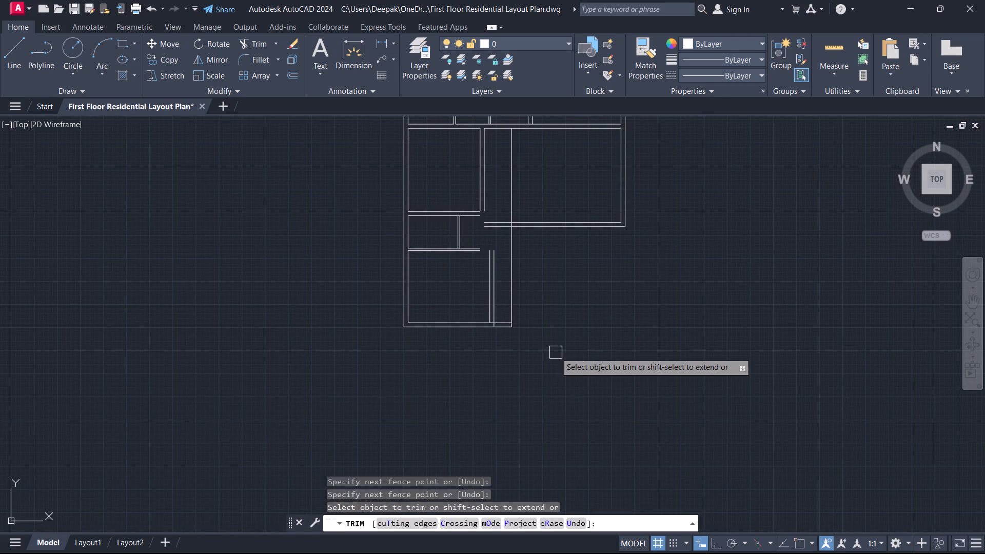
{"action": "key", "text": "Escape"}
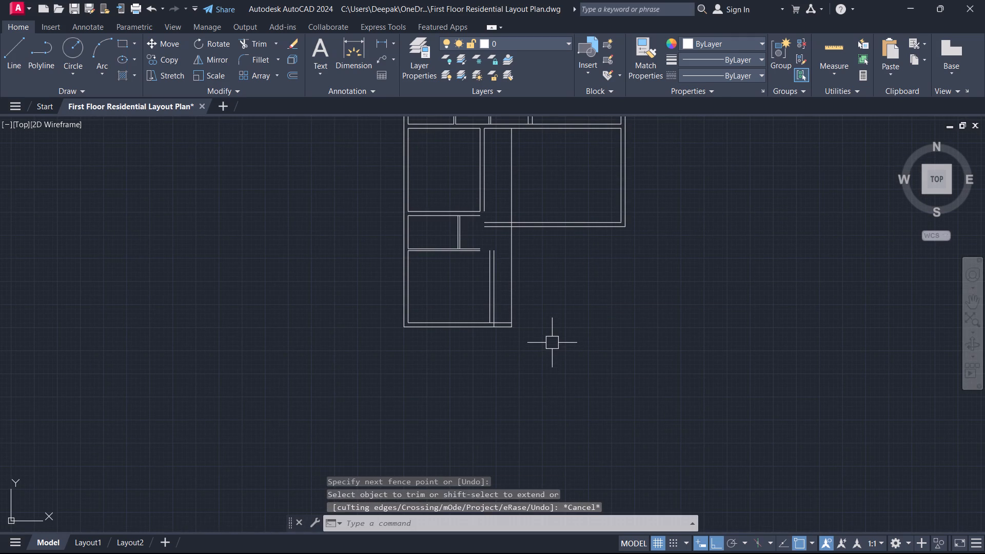
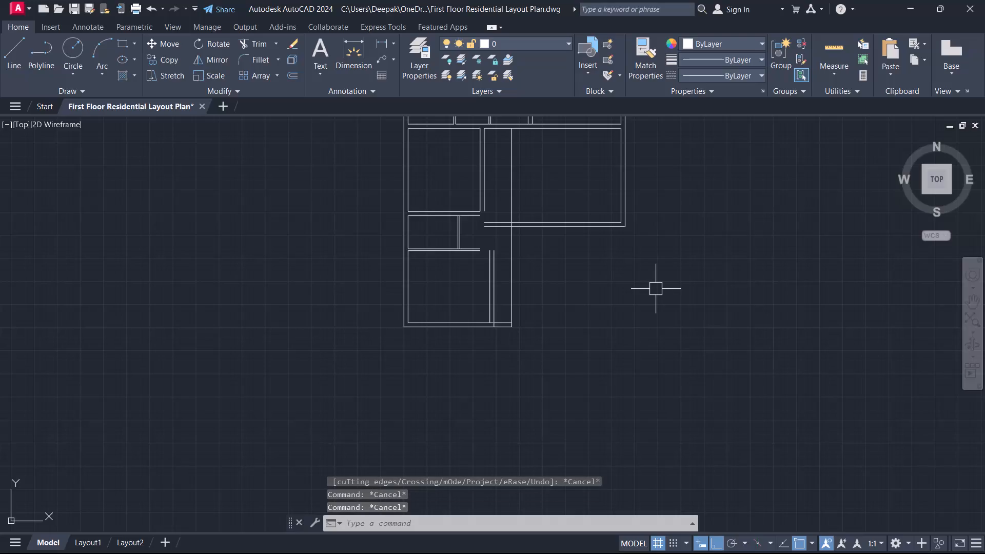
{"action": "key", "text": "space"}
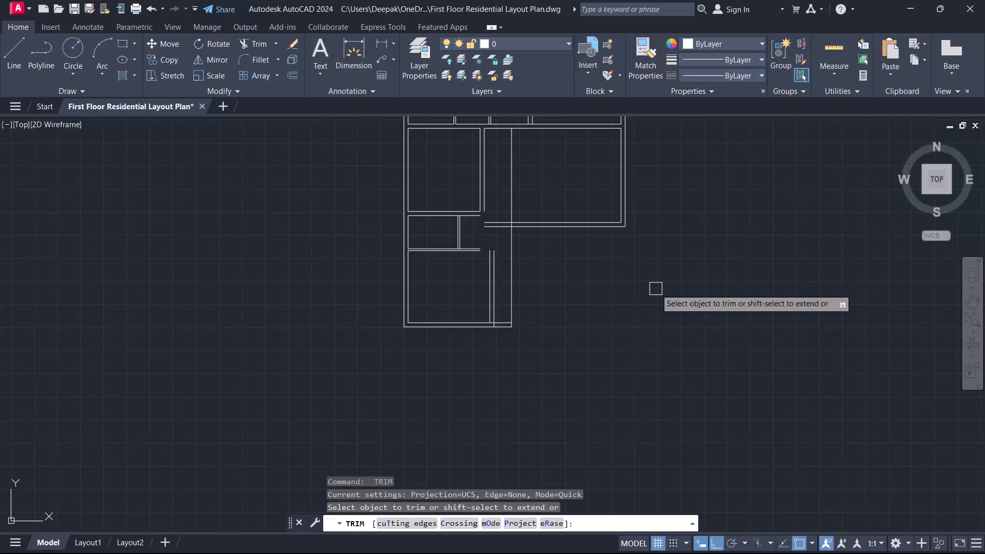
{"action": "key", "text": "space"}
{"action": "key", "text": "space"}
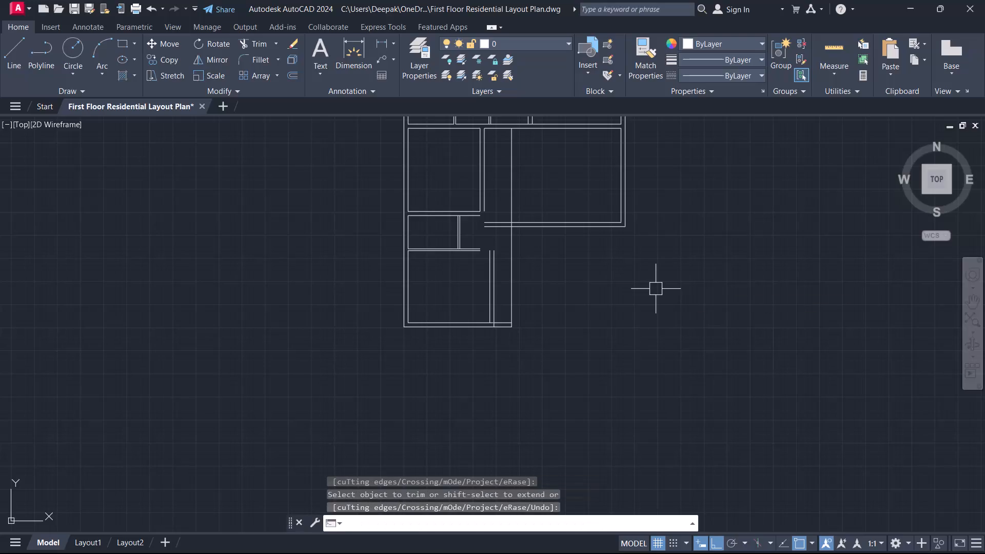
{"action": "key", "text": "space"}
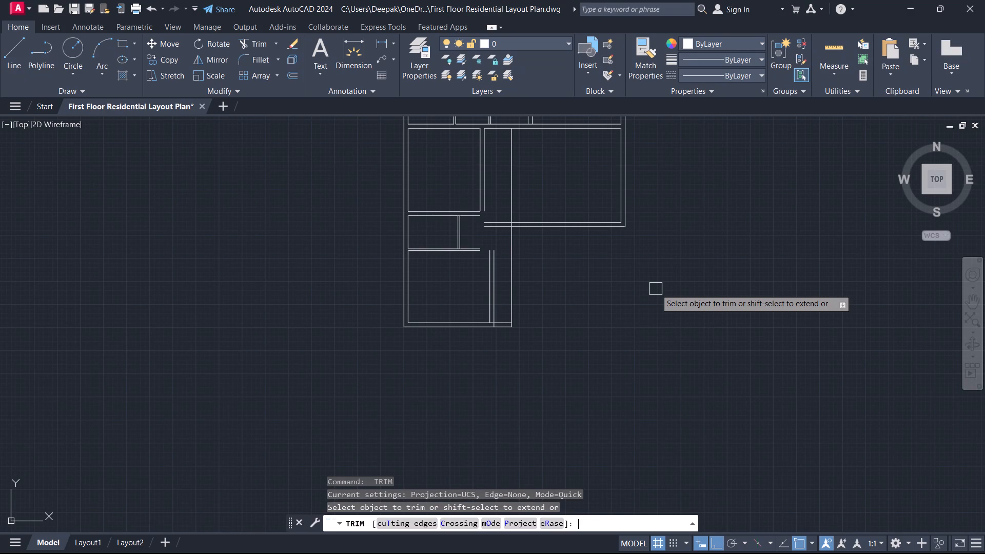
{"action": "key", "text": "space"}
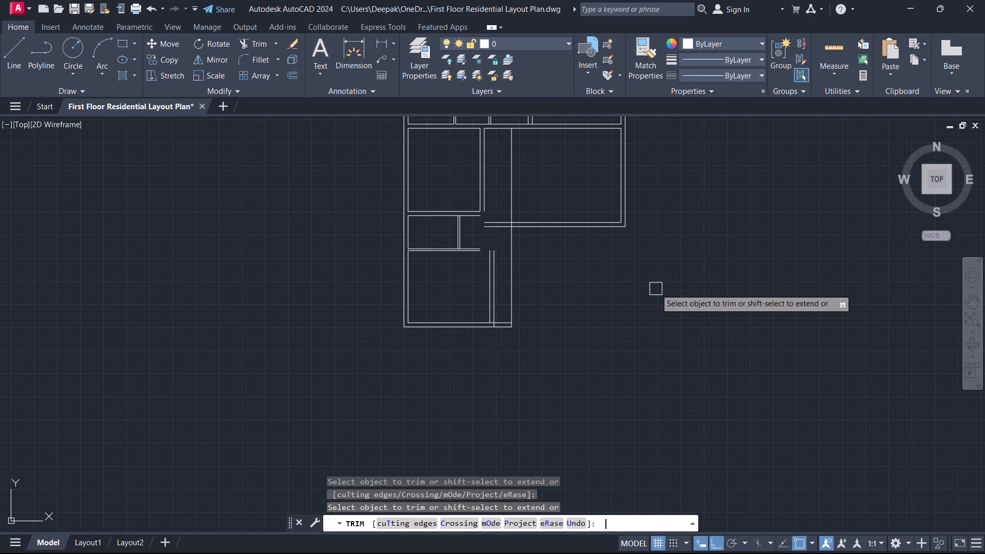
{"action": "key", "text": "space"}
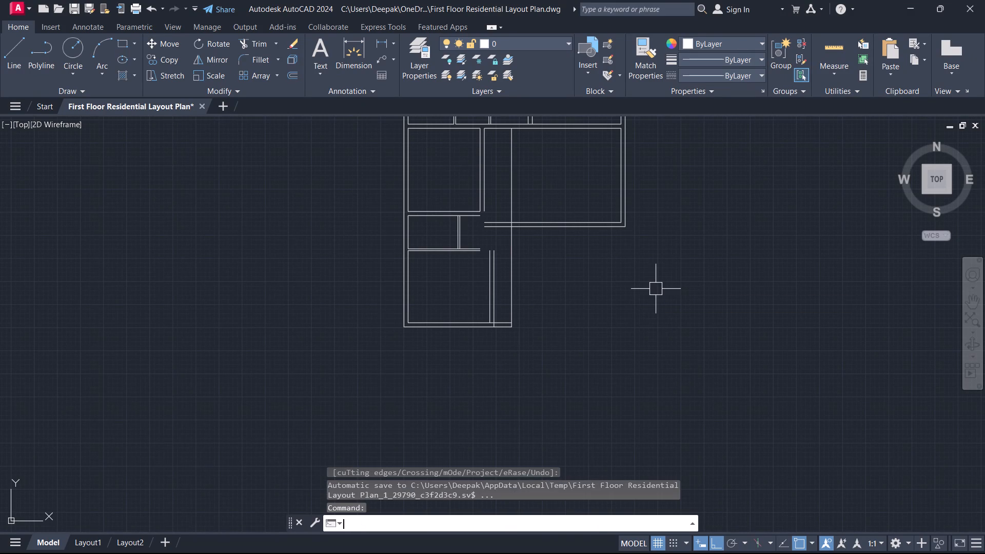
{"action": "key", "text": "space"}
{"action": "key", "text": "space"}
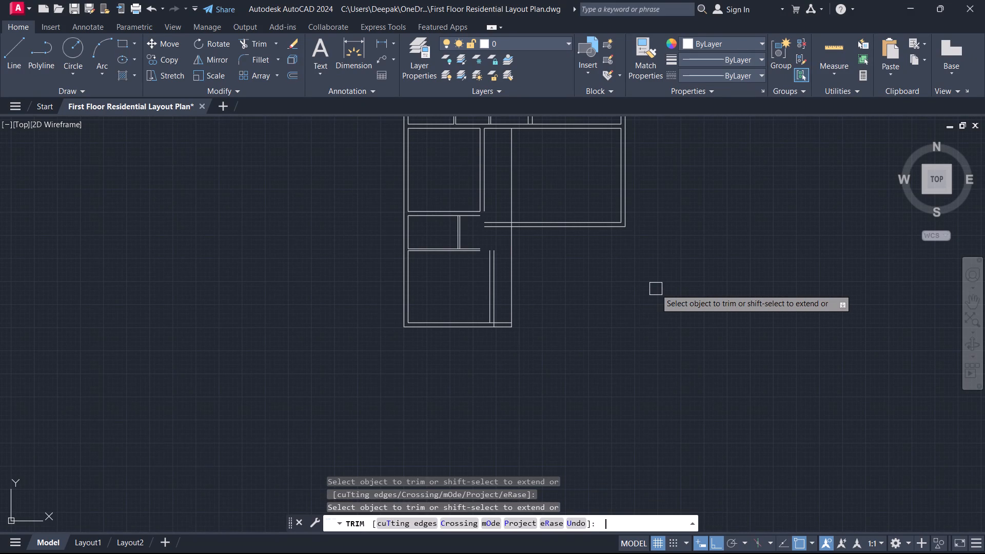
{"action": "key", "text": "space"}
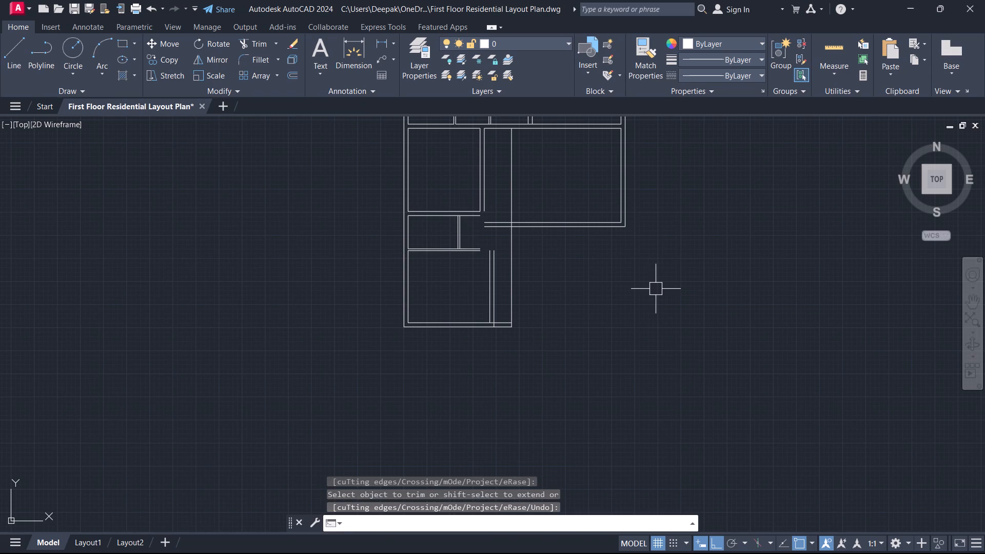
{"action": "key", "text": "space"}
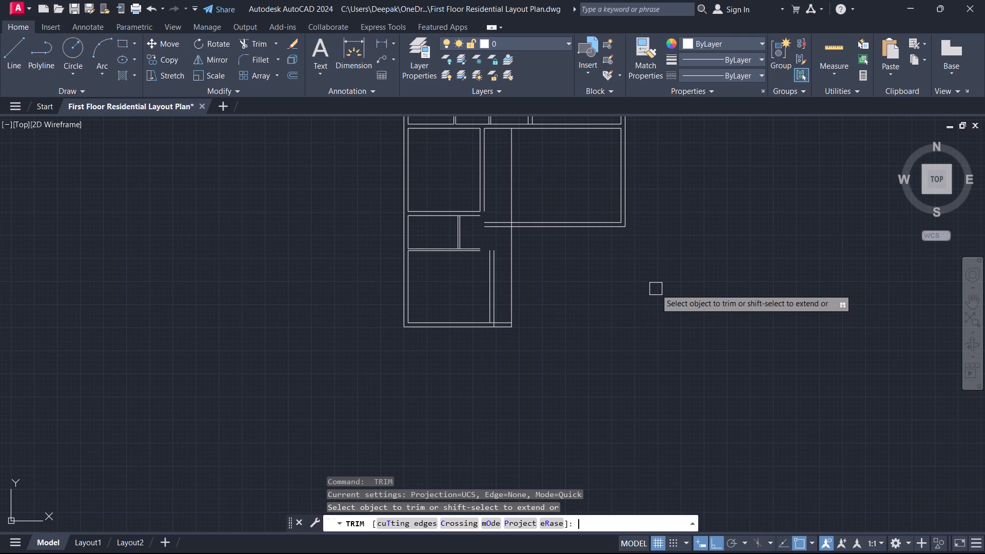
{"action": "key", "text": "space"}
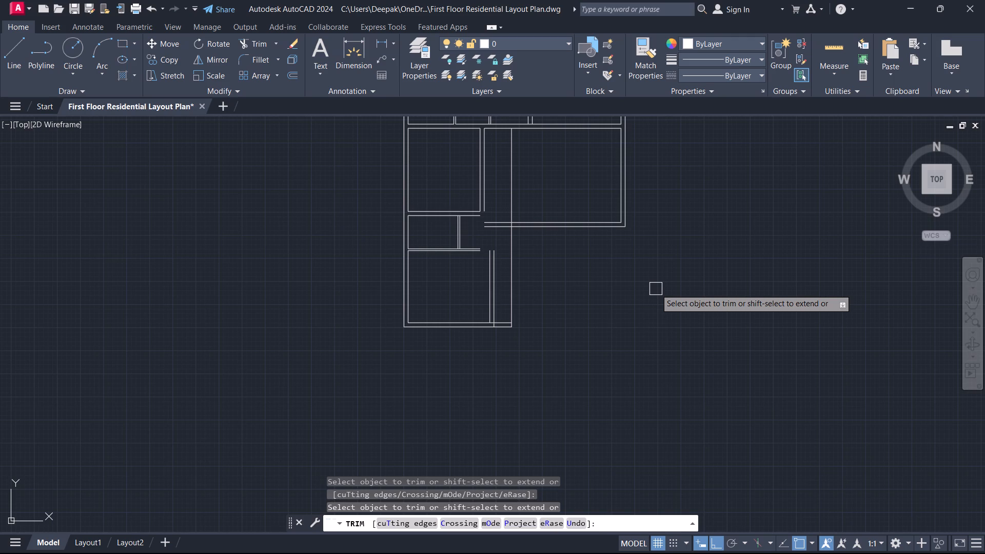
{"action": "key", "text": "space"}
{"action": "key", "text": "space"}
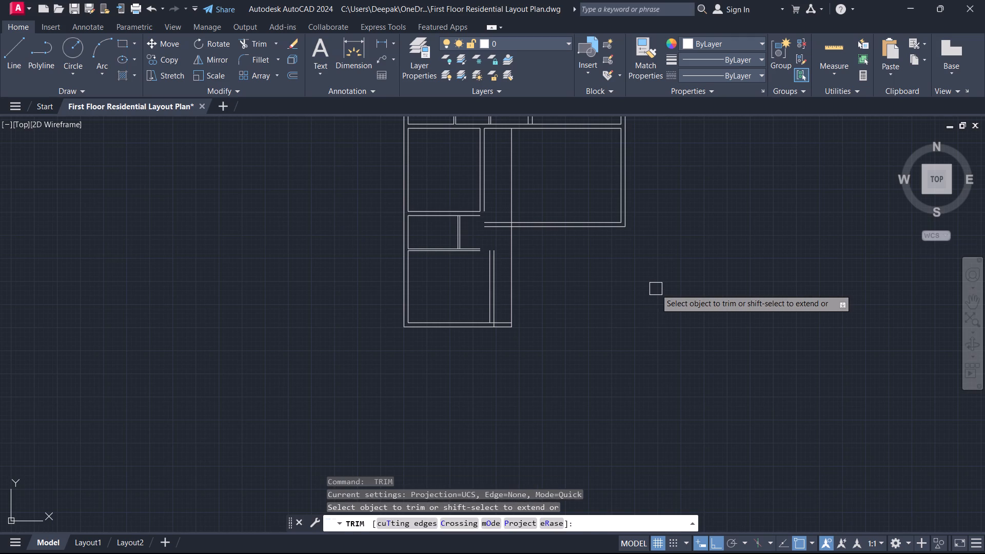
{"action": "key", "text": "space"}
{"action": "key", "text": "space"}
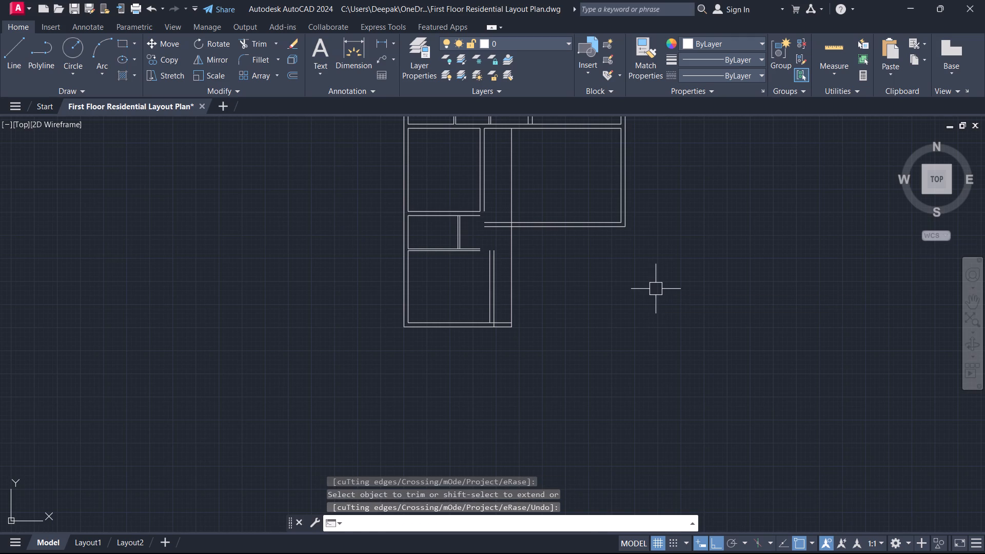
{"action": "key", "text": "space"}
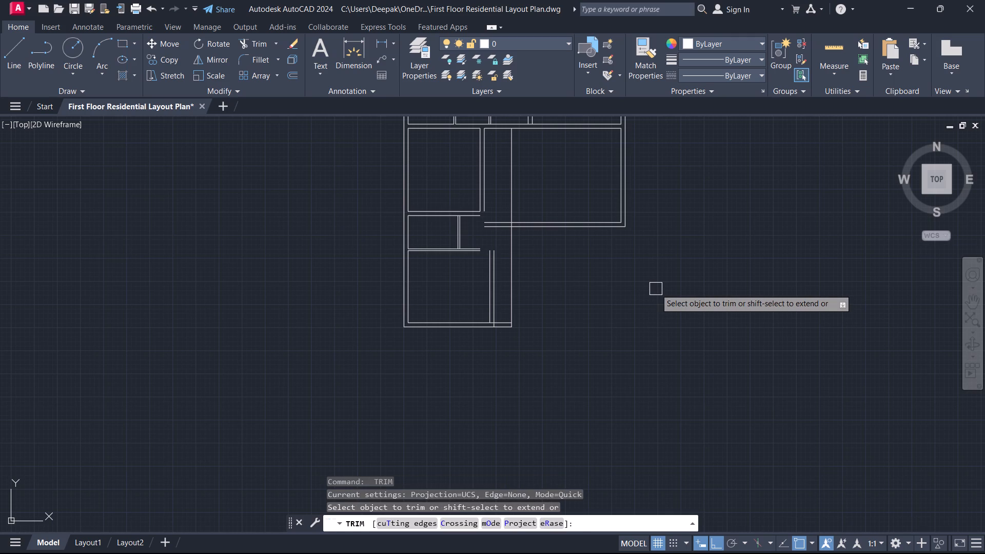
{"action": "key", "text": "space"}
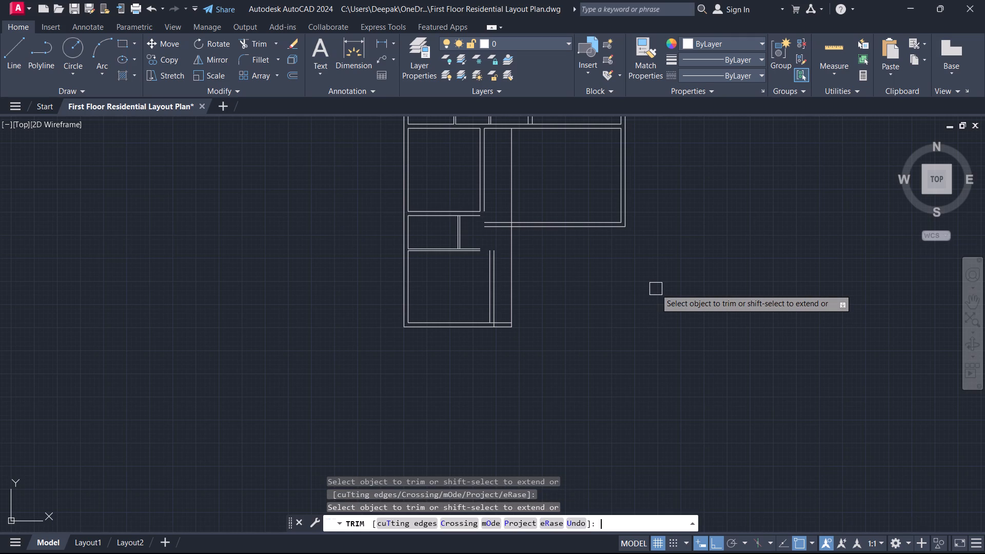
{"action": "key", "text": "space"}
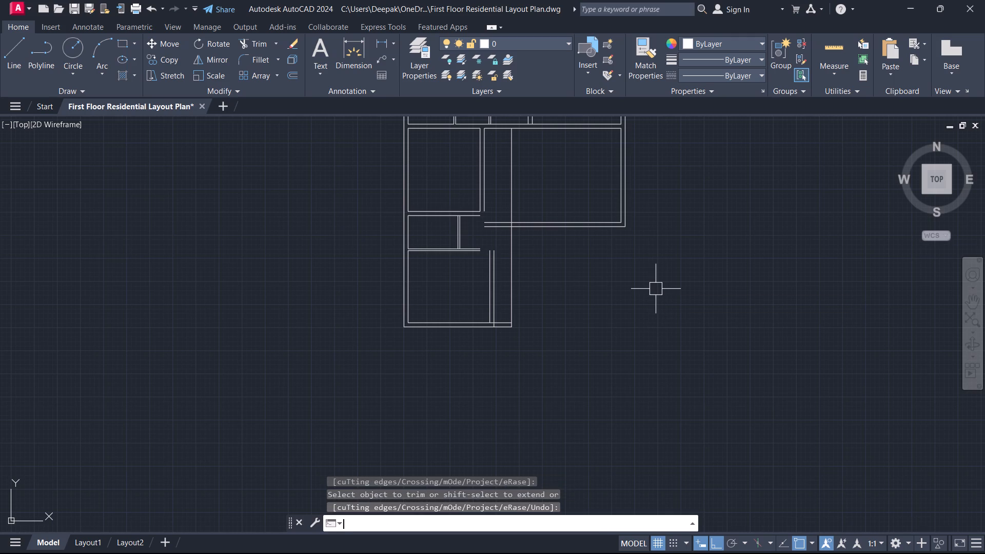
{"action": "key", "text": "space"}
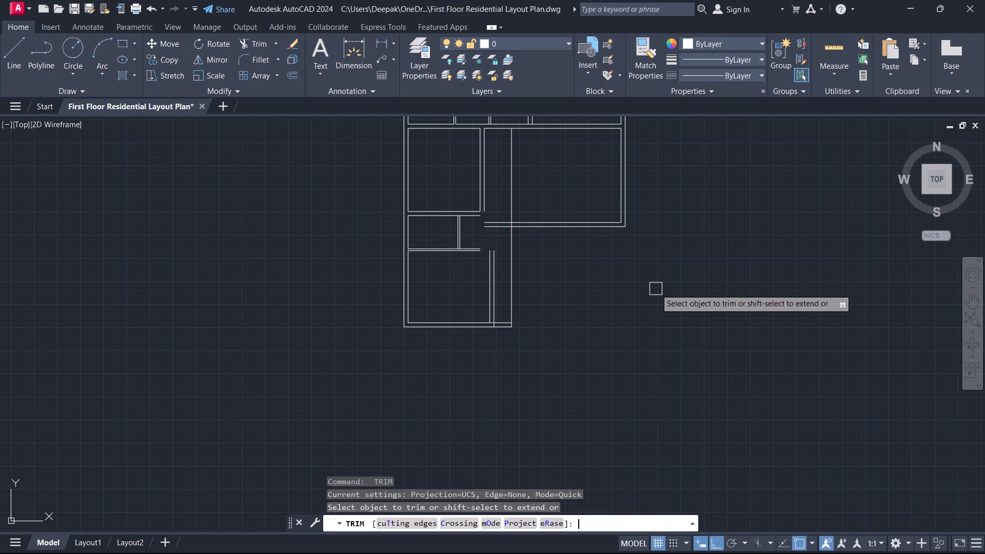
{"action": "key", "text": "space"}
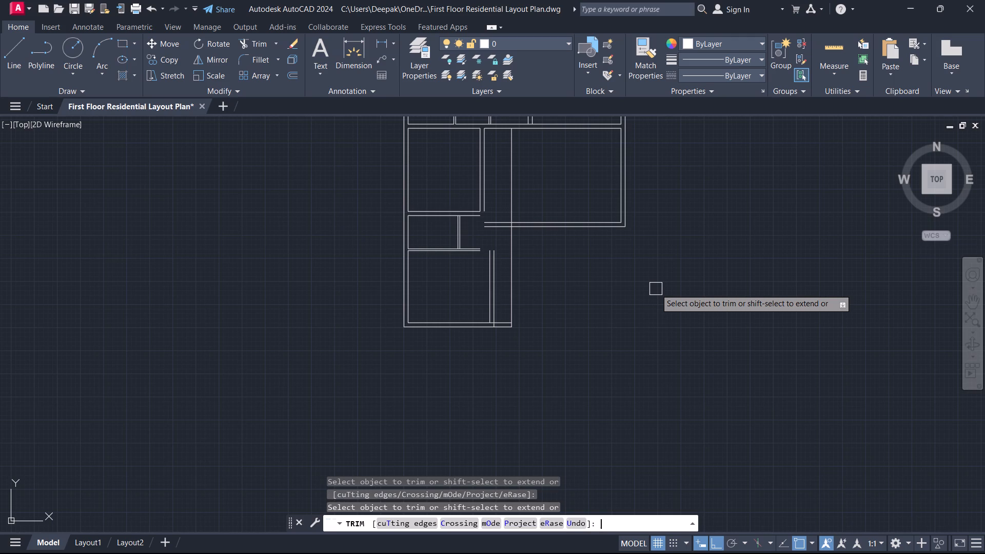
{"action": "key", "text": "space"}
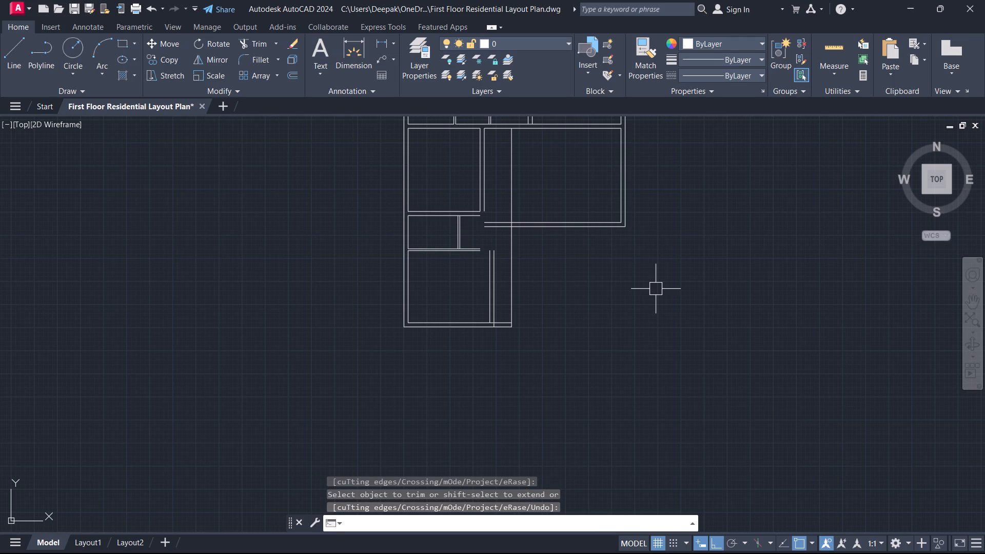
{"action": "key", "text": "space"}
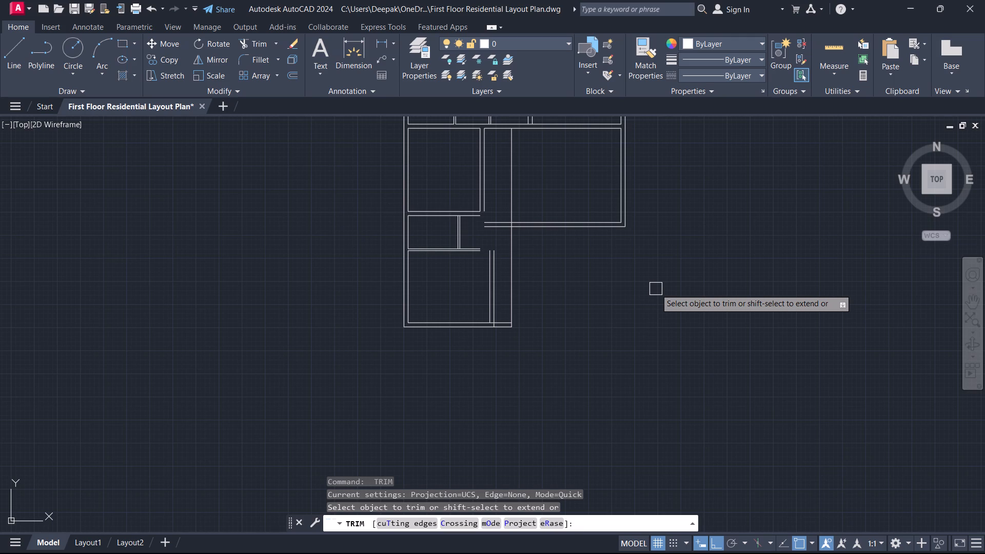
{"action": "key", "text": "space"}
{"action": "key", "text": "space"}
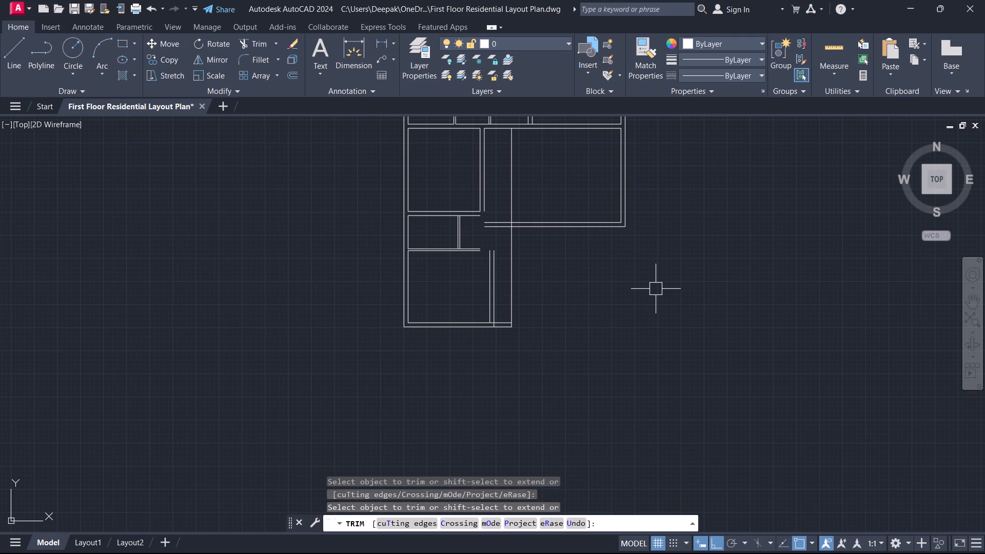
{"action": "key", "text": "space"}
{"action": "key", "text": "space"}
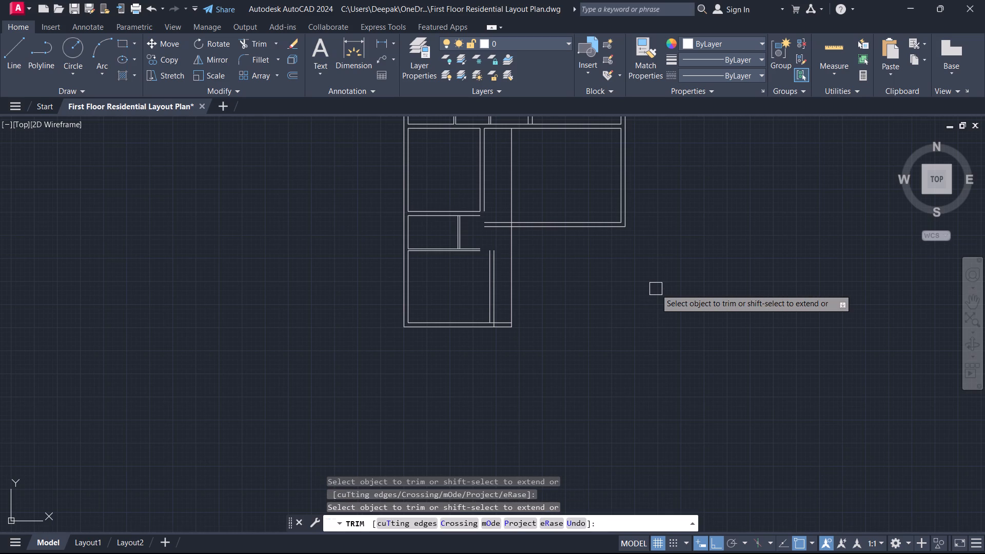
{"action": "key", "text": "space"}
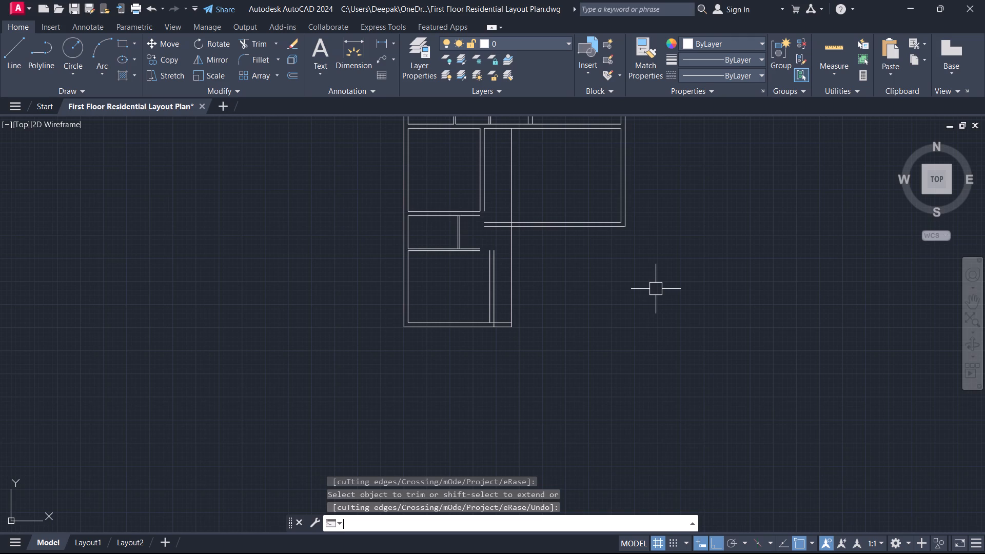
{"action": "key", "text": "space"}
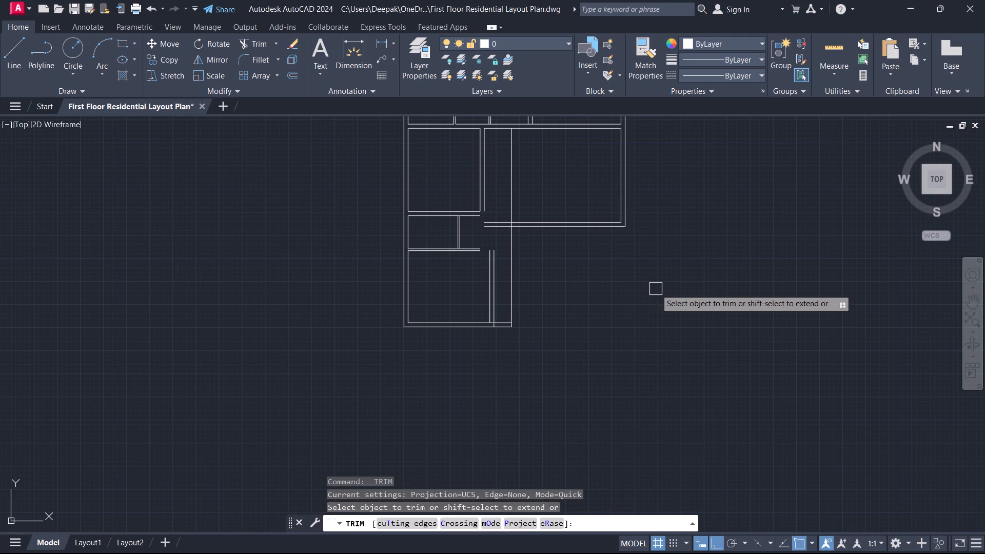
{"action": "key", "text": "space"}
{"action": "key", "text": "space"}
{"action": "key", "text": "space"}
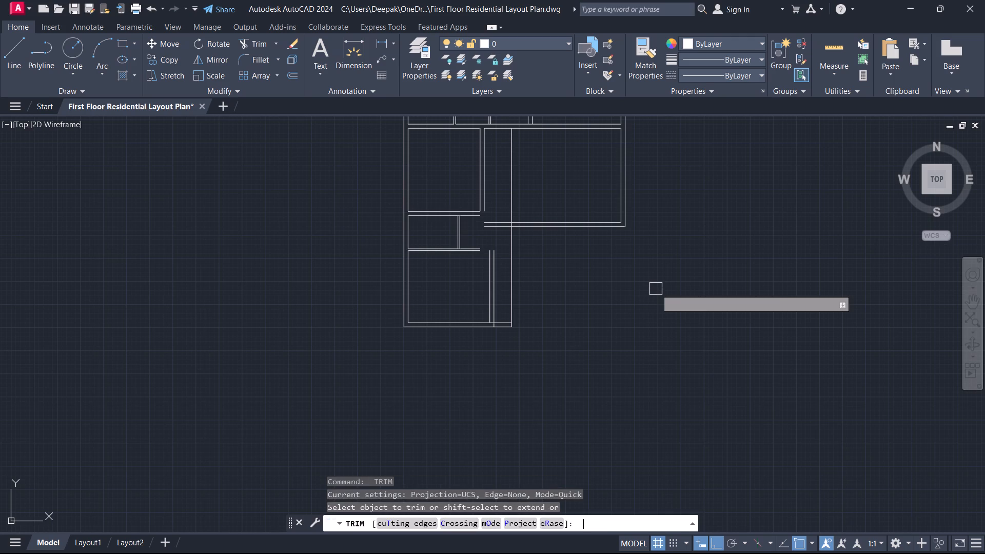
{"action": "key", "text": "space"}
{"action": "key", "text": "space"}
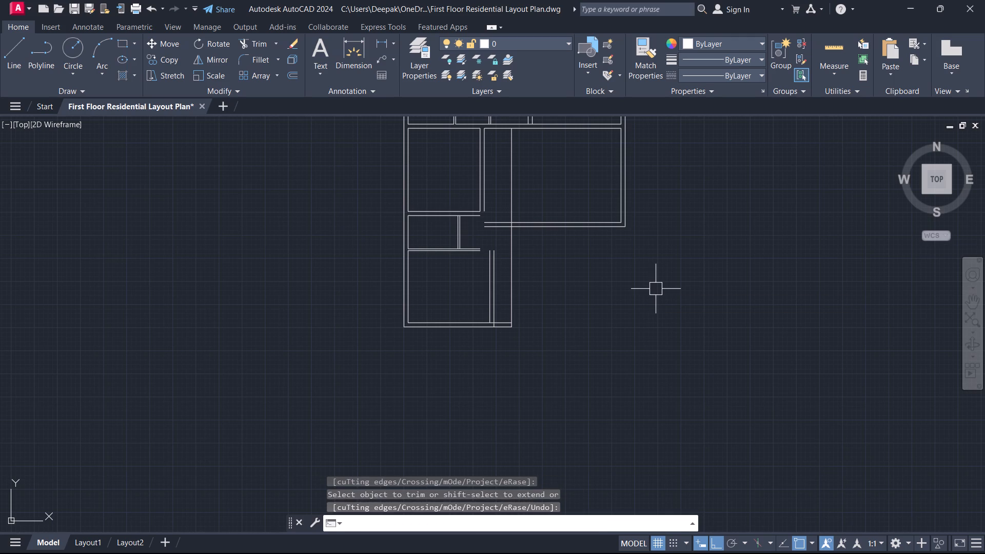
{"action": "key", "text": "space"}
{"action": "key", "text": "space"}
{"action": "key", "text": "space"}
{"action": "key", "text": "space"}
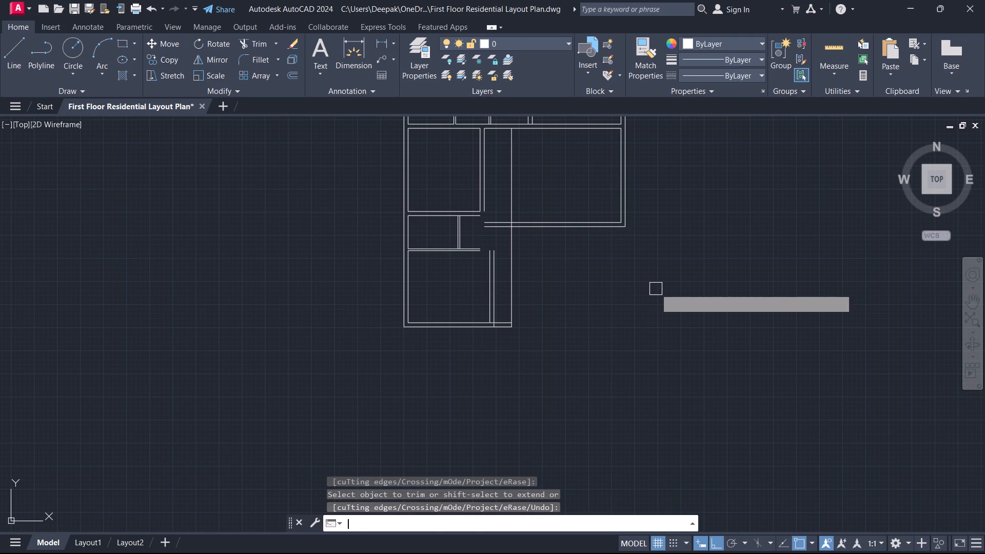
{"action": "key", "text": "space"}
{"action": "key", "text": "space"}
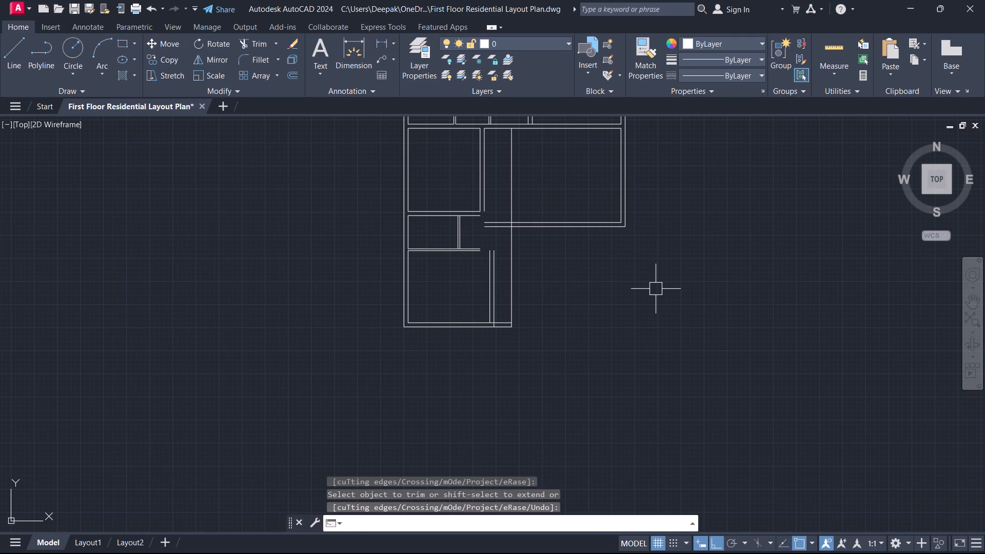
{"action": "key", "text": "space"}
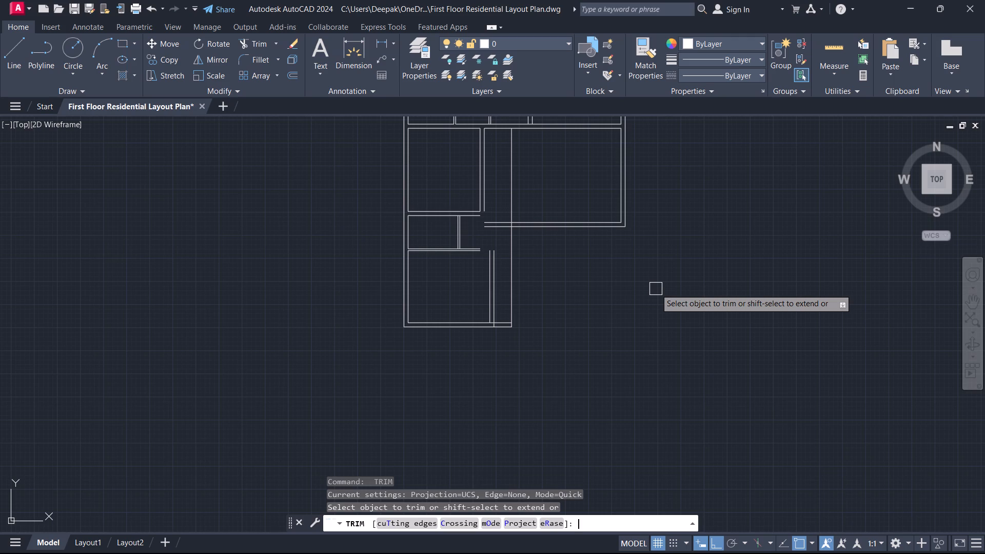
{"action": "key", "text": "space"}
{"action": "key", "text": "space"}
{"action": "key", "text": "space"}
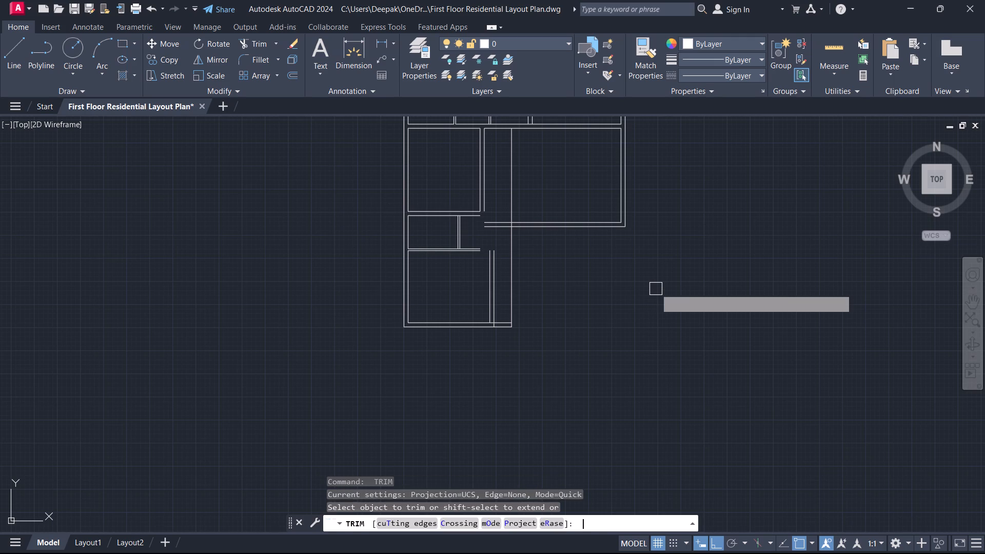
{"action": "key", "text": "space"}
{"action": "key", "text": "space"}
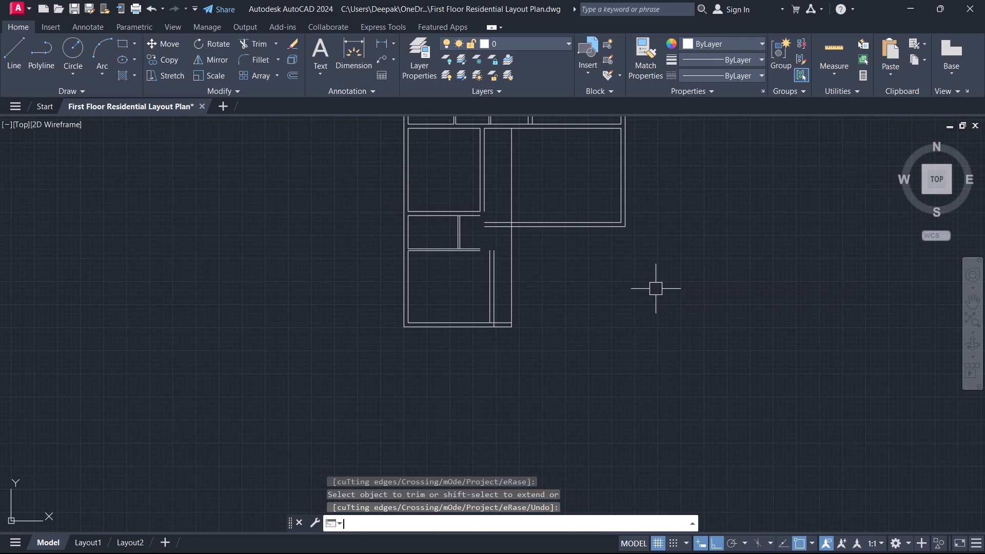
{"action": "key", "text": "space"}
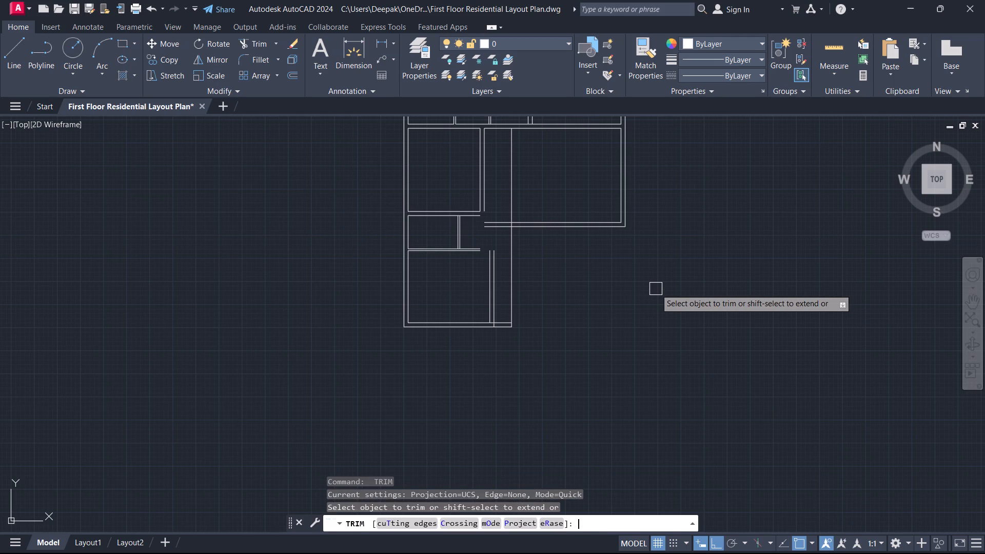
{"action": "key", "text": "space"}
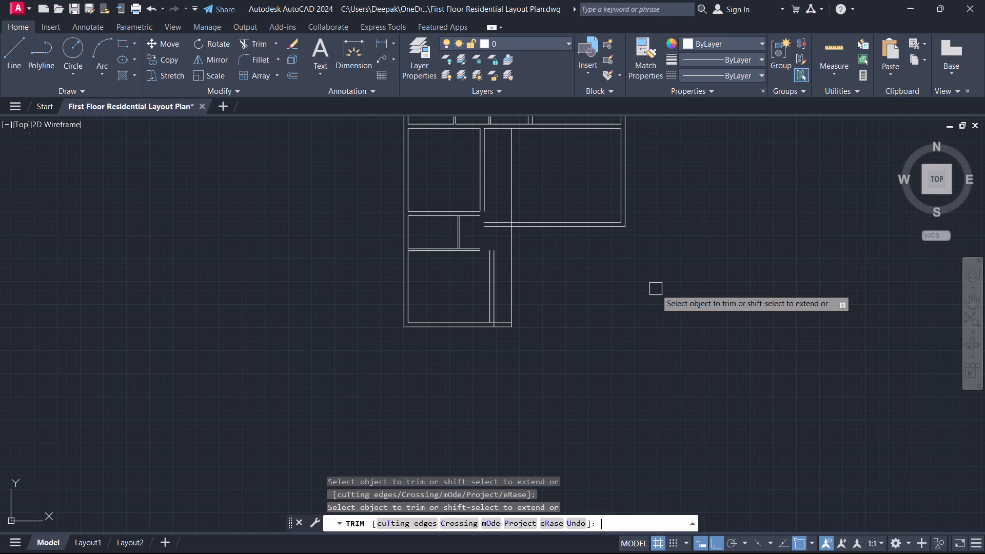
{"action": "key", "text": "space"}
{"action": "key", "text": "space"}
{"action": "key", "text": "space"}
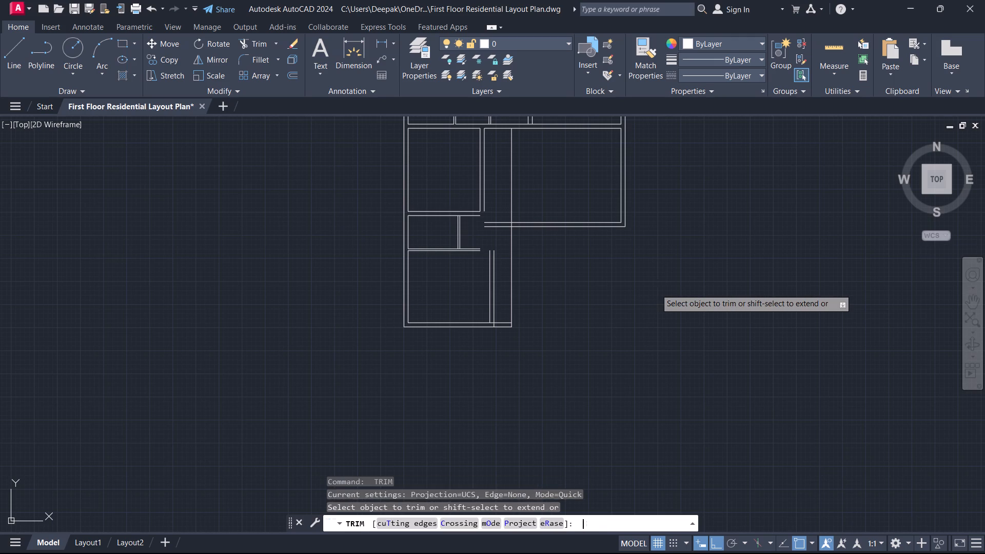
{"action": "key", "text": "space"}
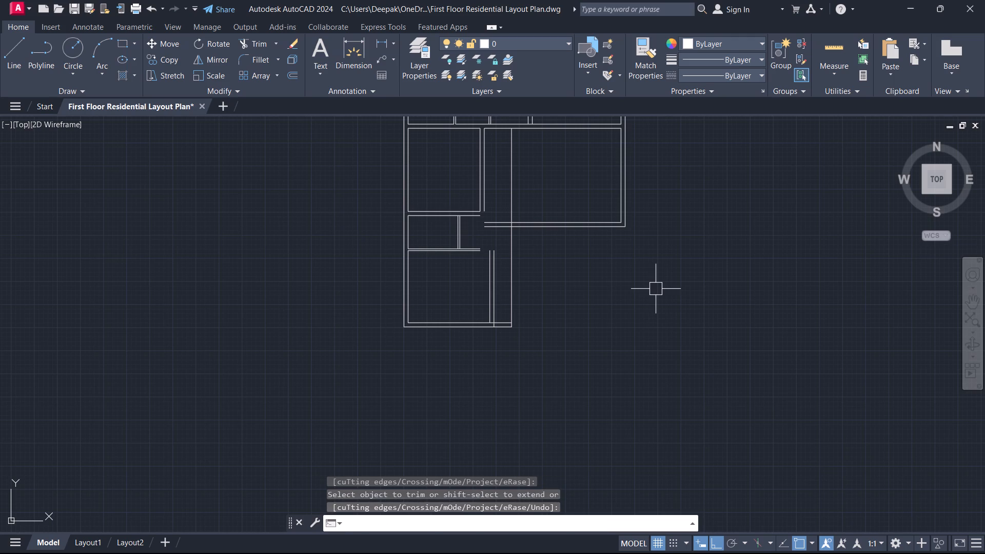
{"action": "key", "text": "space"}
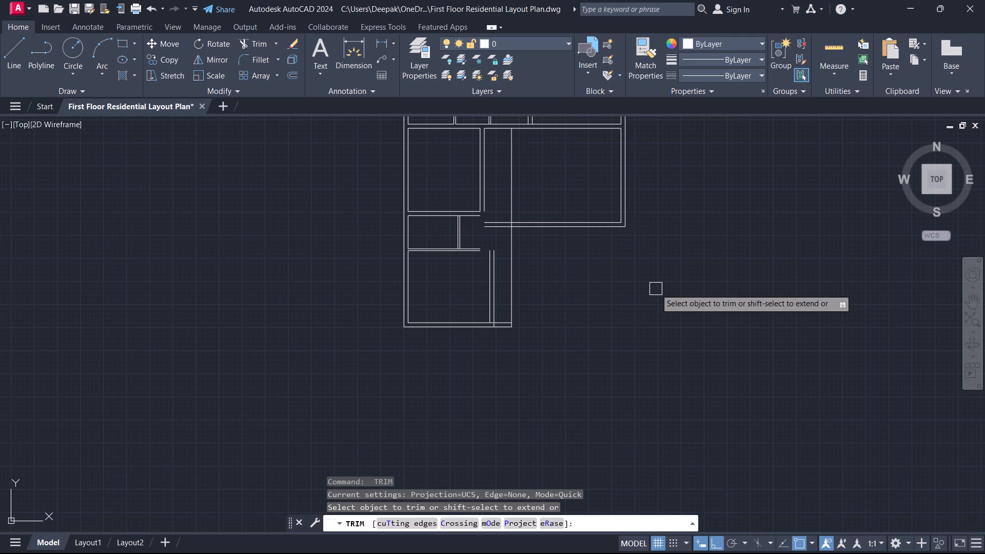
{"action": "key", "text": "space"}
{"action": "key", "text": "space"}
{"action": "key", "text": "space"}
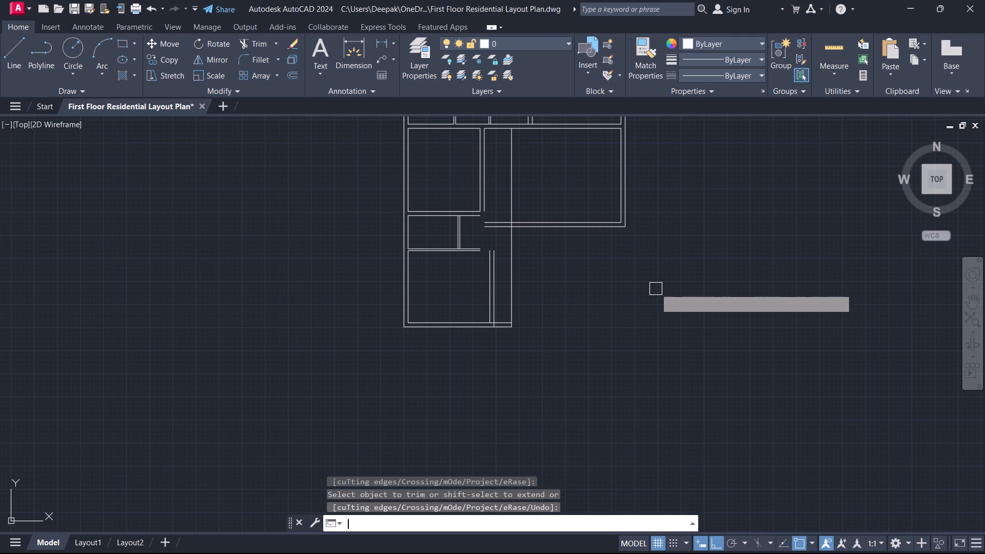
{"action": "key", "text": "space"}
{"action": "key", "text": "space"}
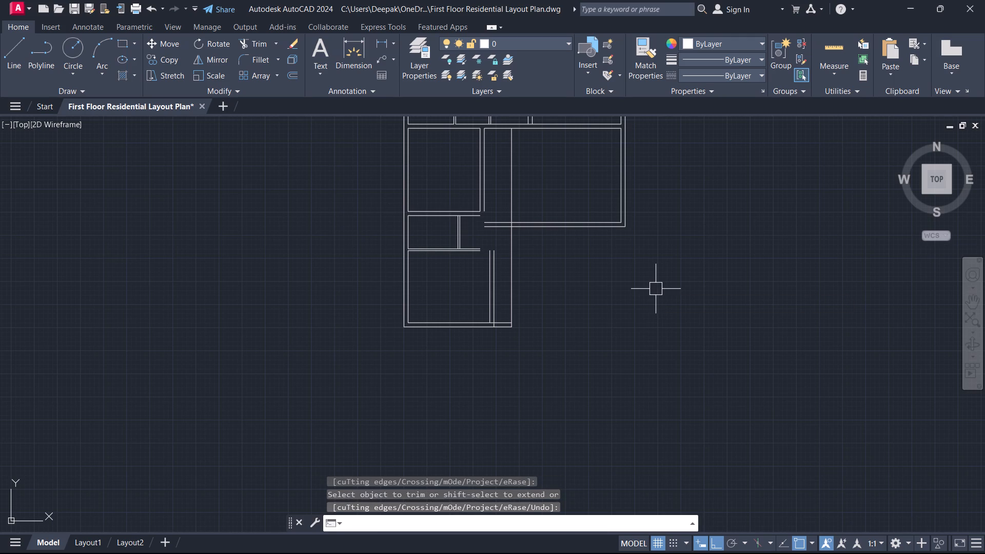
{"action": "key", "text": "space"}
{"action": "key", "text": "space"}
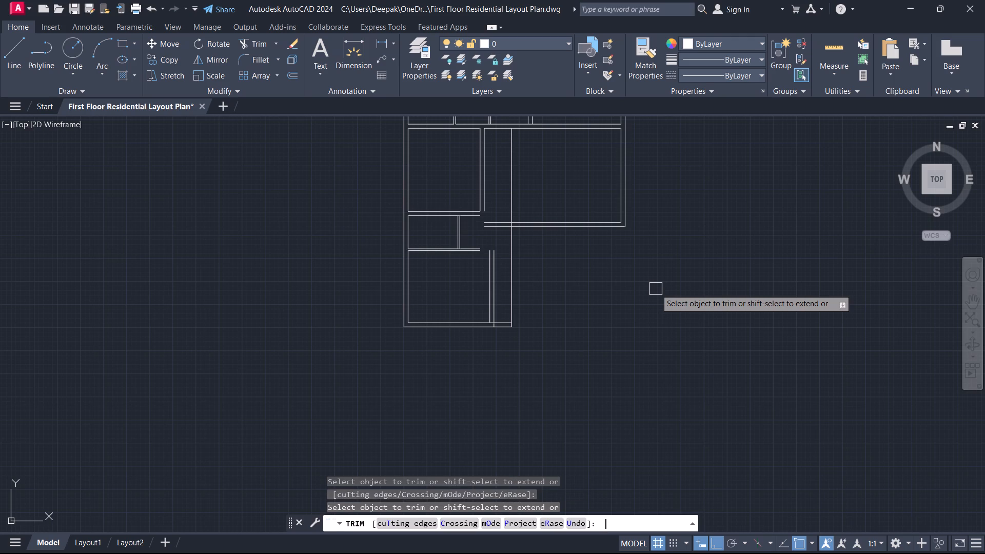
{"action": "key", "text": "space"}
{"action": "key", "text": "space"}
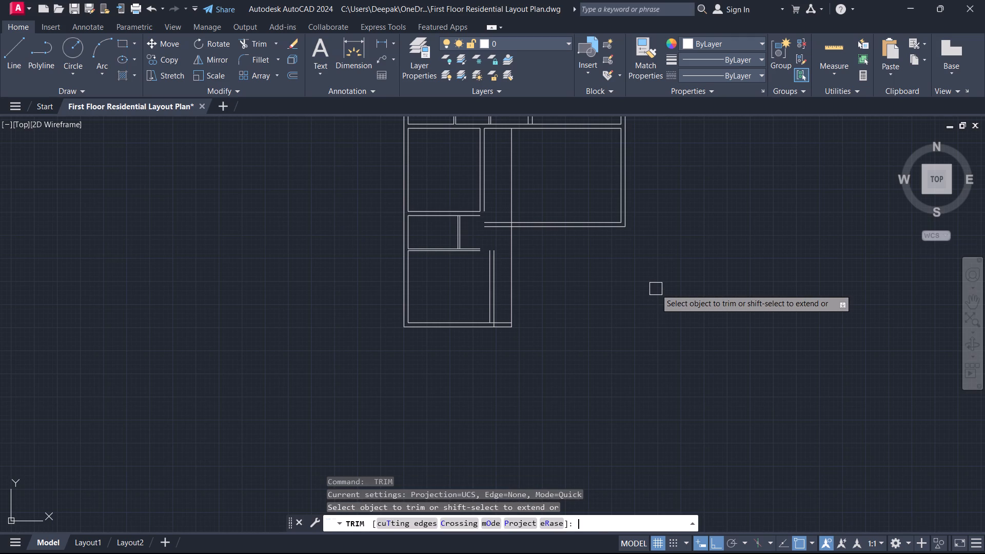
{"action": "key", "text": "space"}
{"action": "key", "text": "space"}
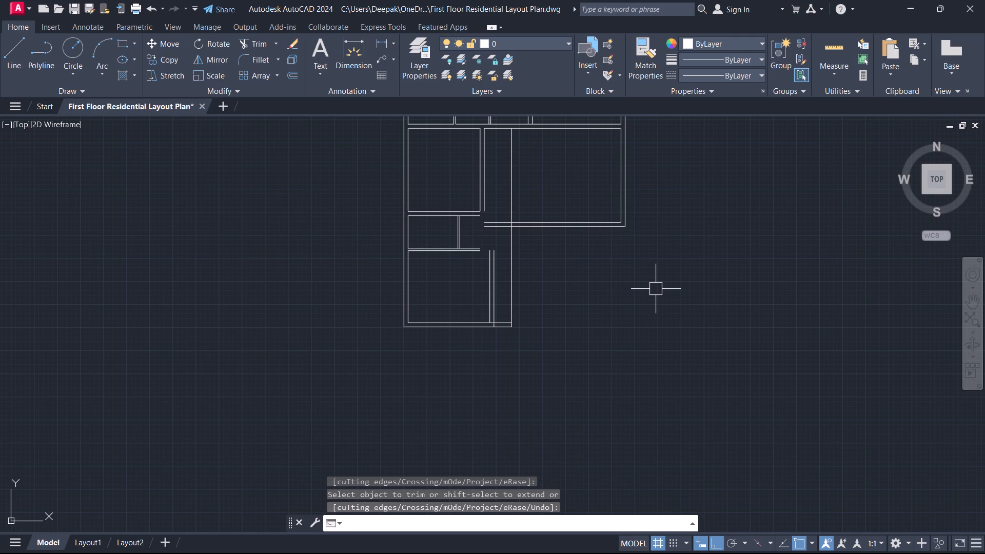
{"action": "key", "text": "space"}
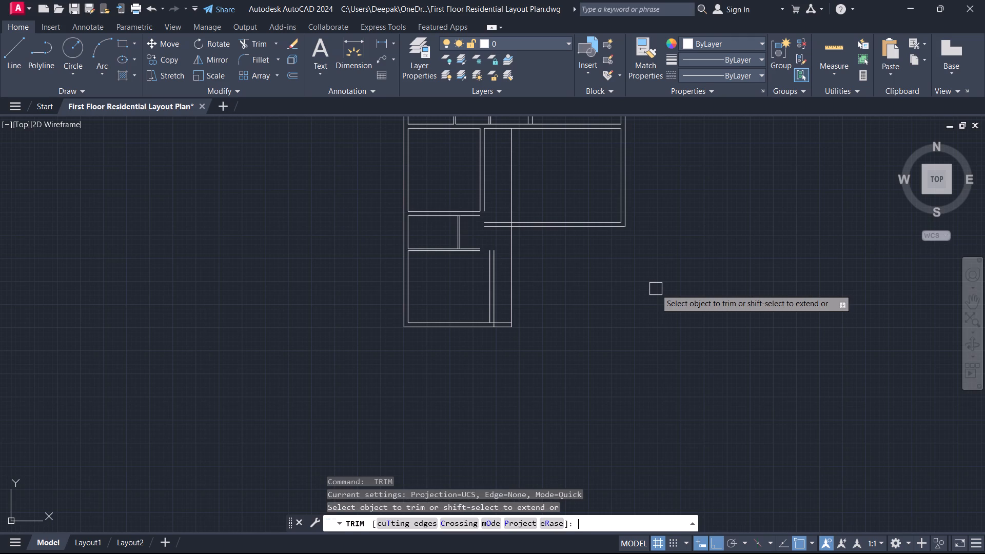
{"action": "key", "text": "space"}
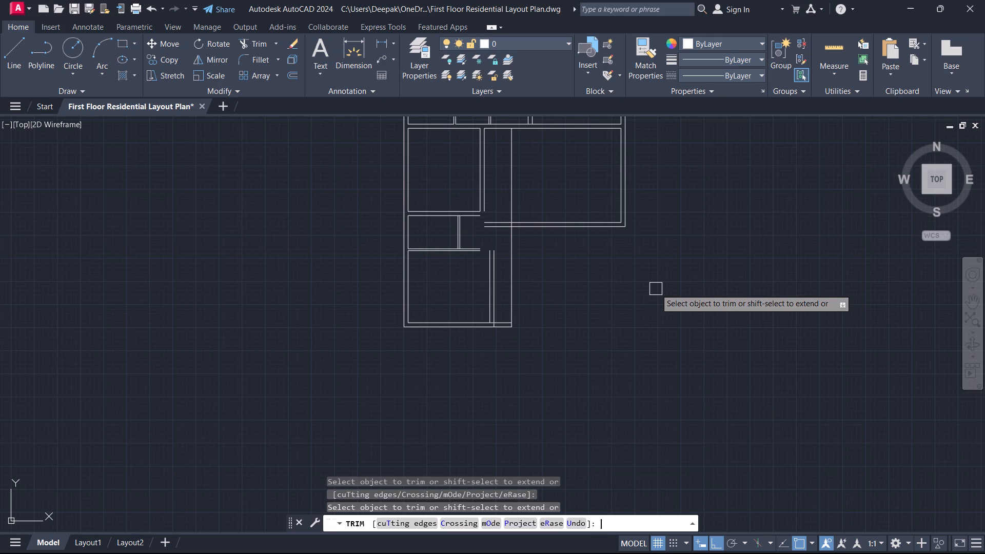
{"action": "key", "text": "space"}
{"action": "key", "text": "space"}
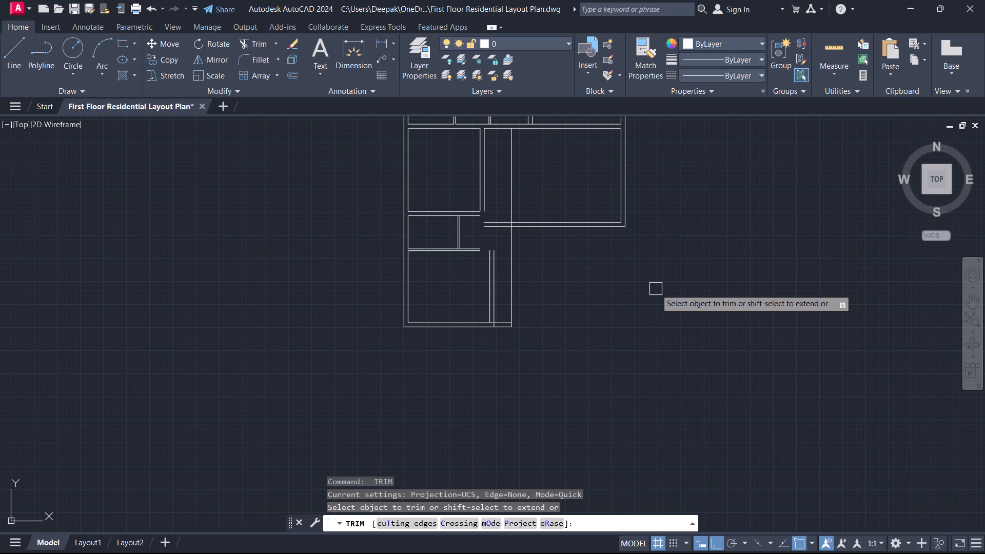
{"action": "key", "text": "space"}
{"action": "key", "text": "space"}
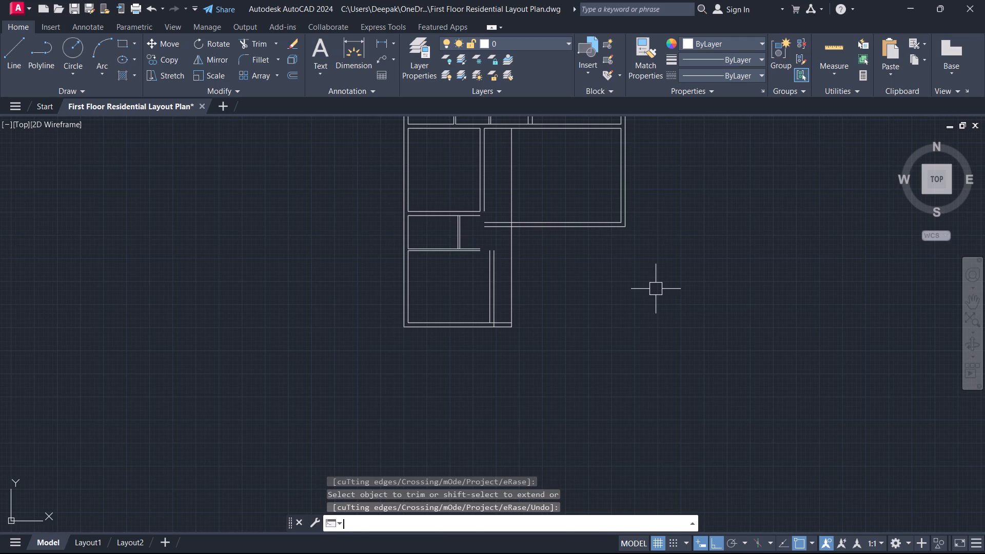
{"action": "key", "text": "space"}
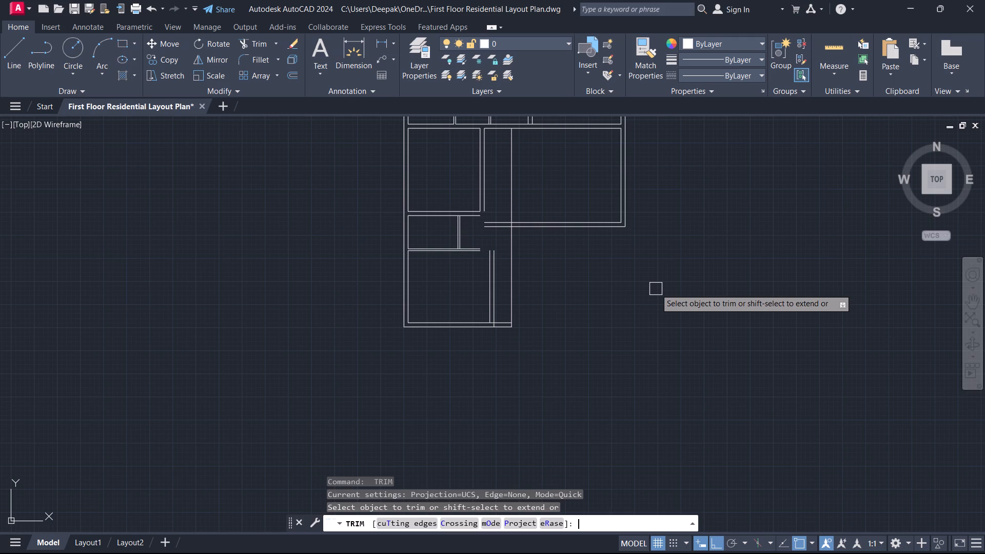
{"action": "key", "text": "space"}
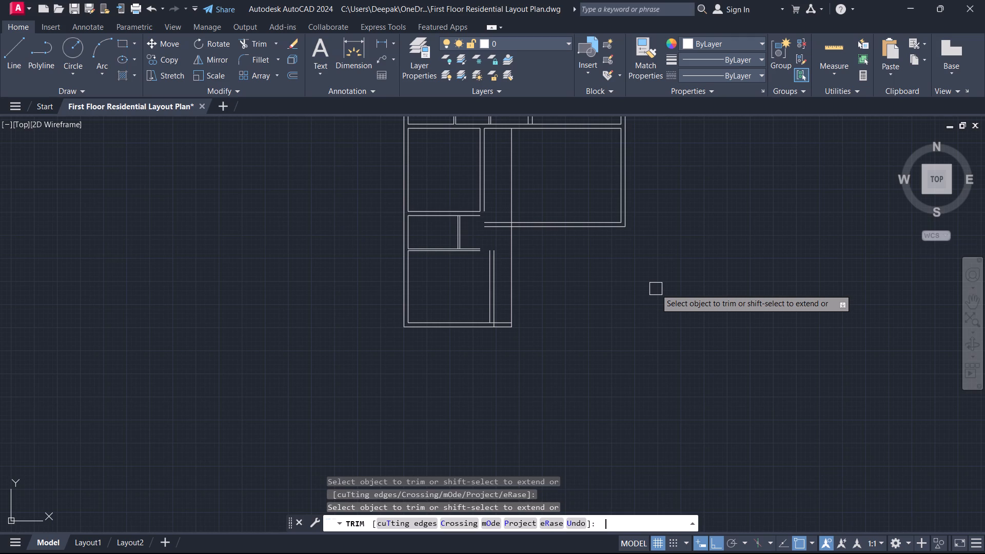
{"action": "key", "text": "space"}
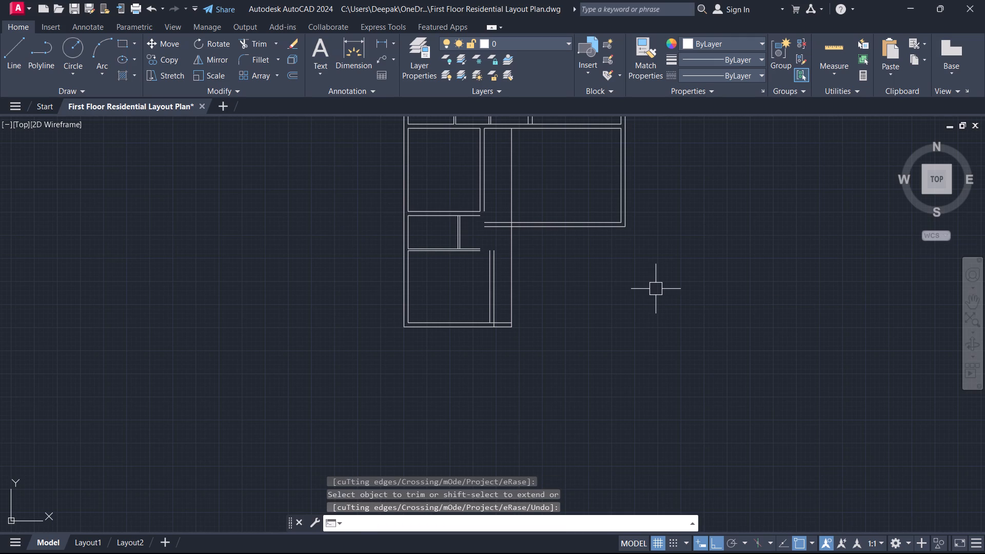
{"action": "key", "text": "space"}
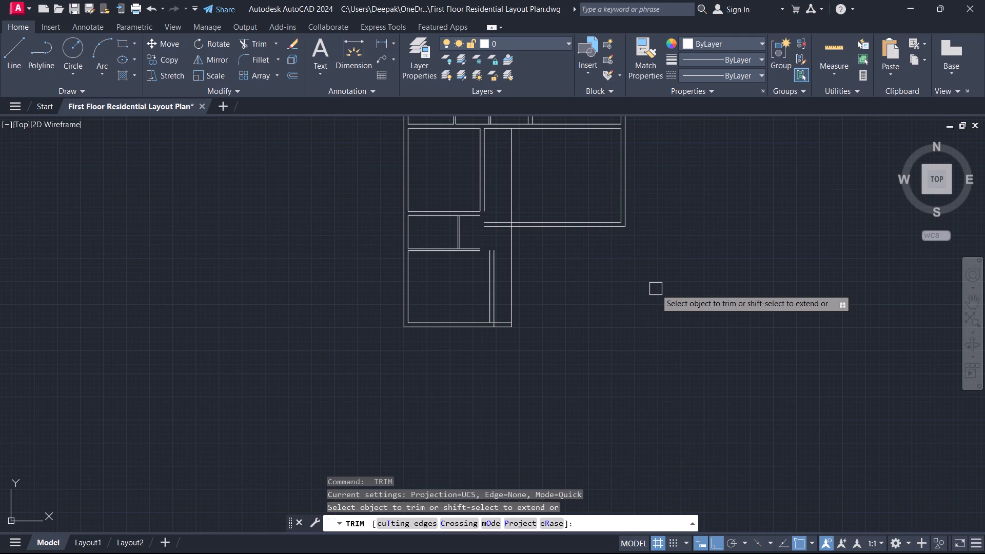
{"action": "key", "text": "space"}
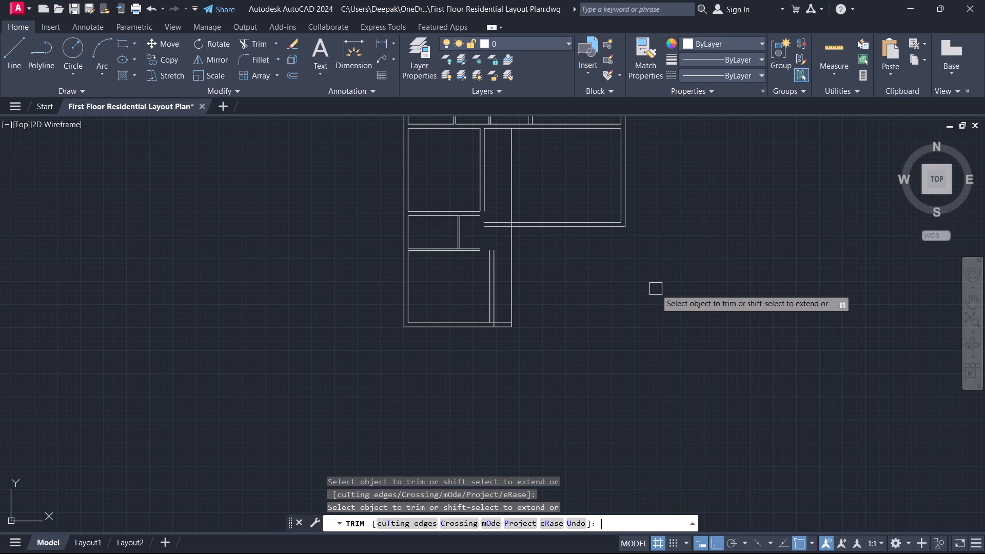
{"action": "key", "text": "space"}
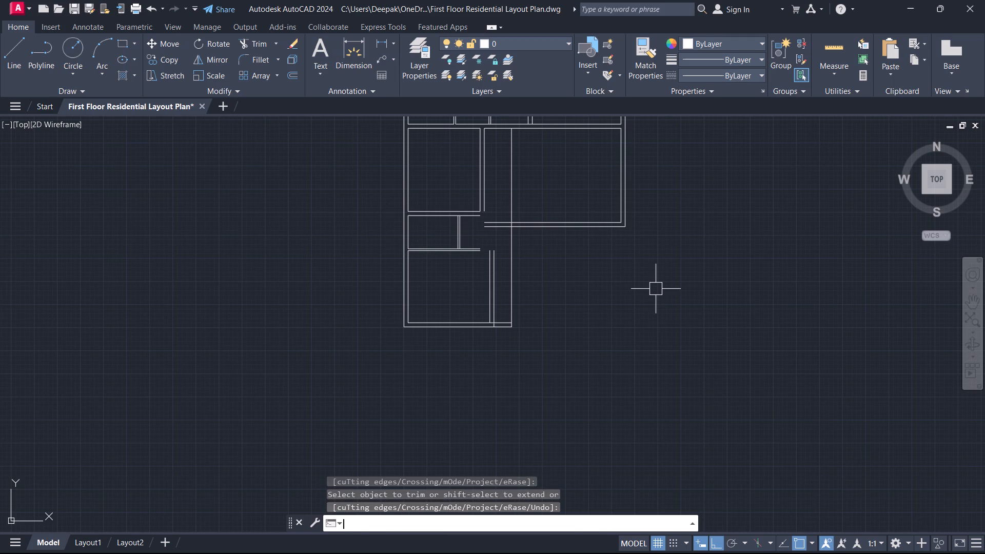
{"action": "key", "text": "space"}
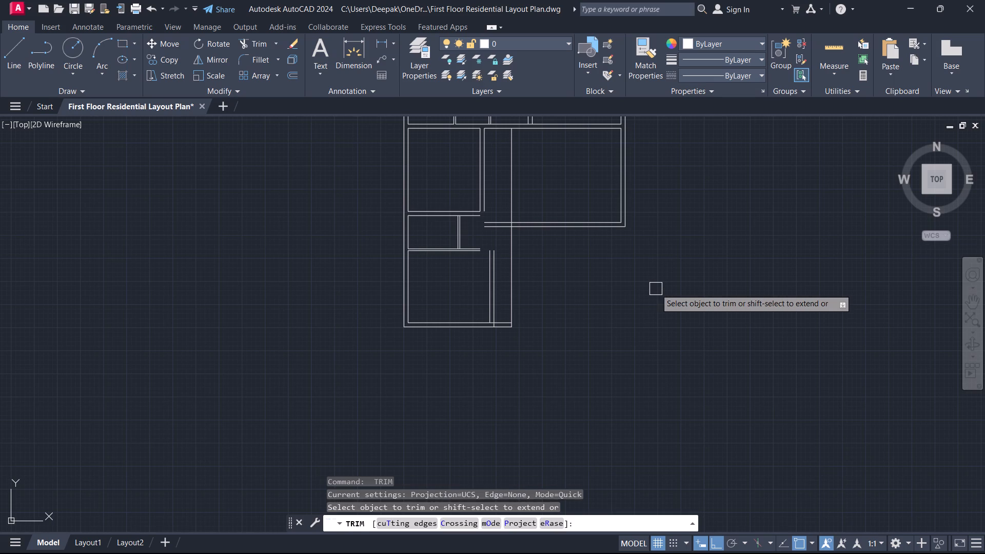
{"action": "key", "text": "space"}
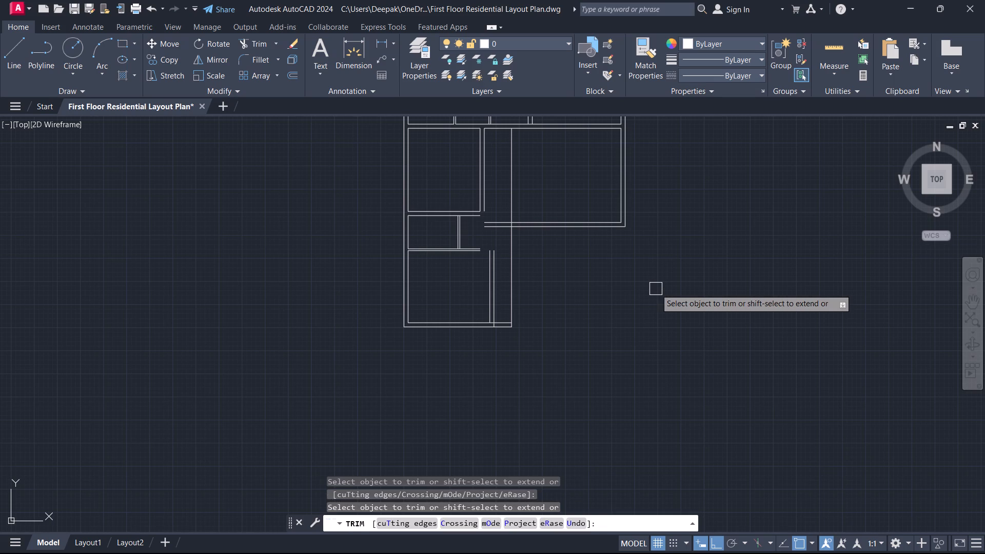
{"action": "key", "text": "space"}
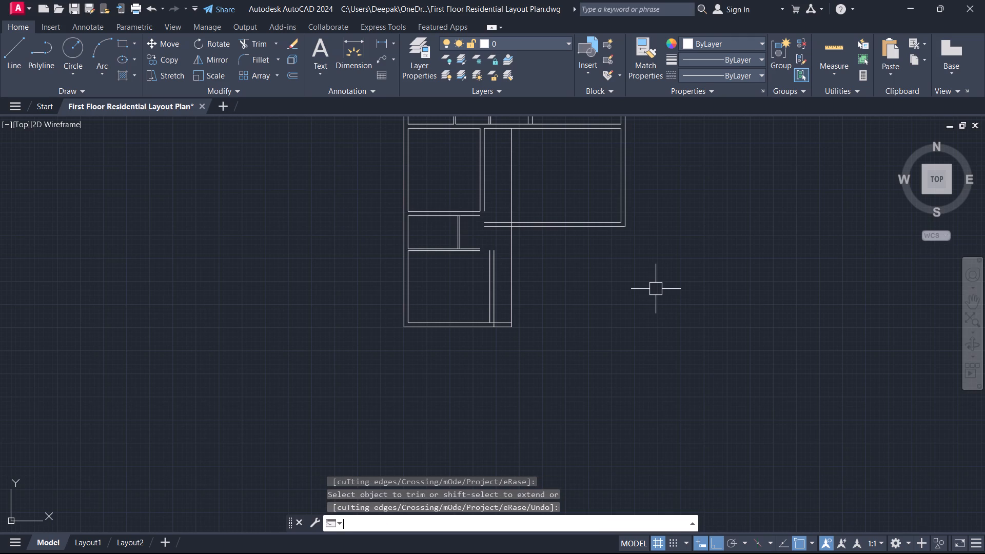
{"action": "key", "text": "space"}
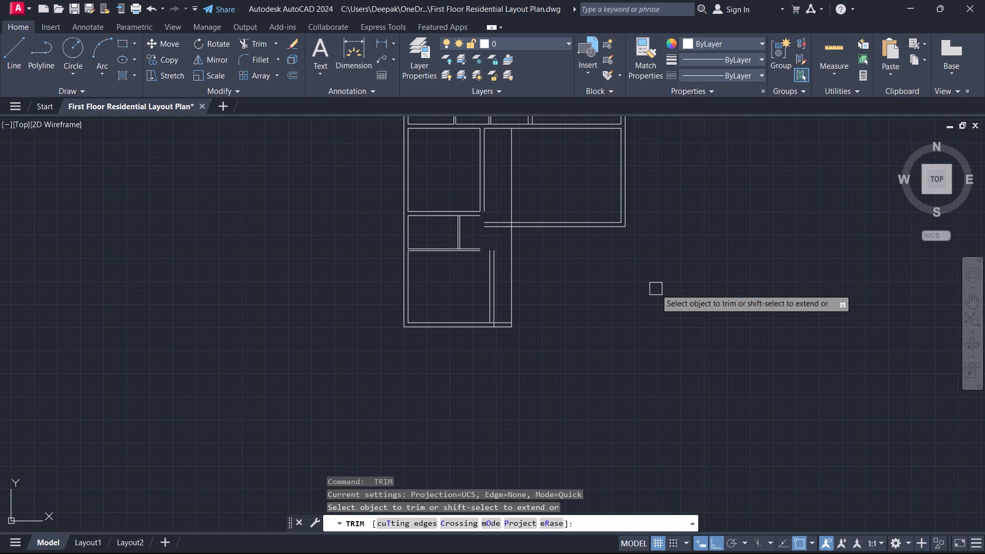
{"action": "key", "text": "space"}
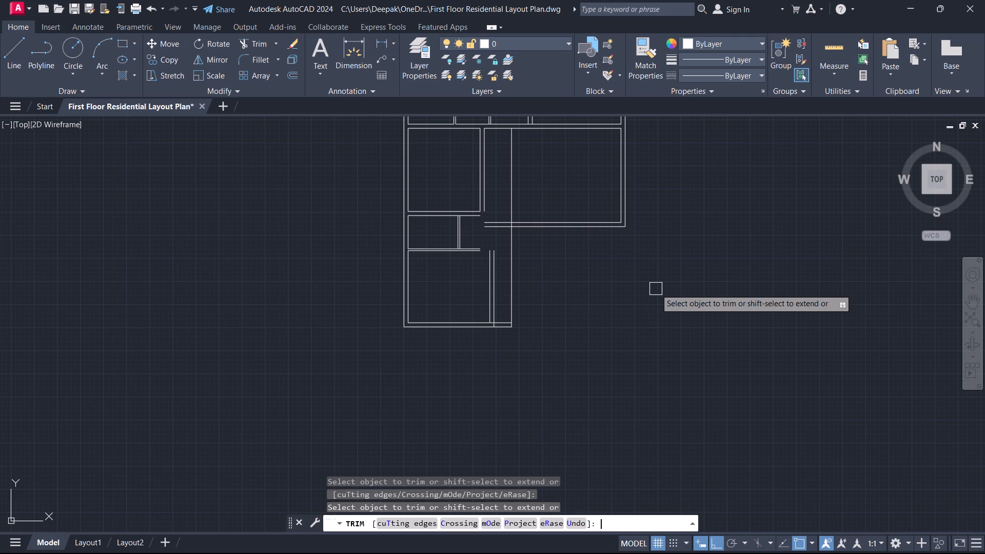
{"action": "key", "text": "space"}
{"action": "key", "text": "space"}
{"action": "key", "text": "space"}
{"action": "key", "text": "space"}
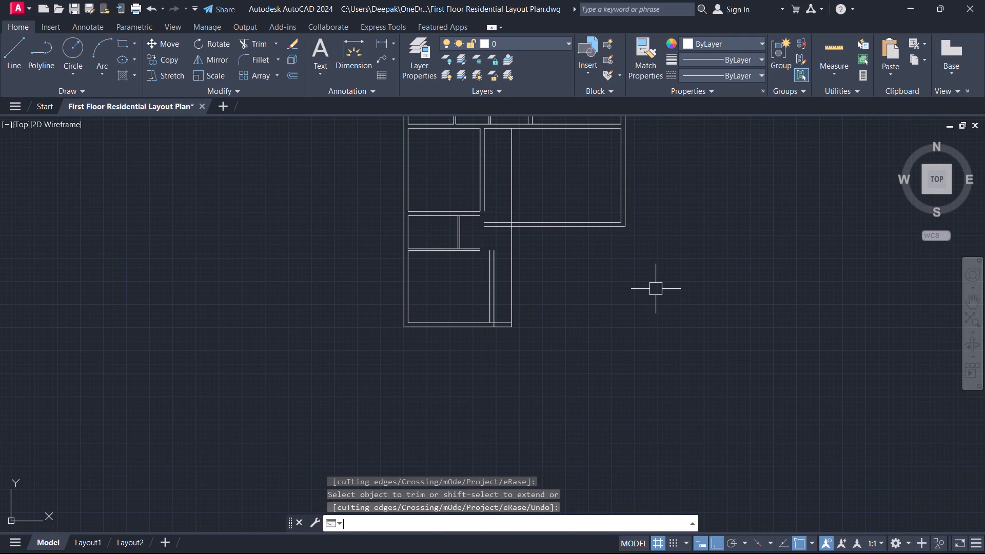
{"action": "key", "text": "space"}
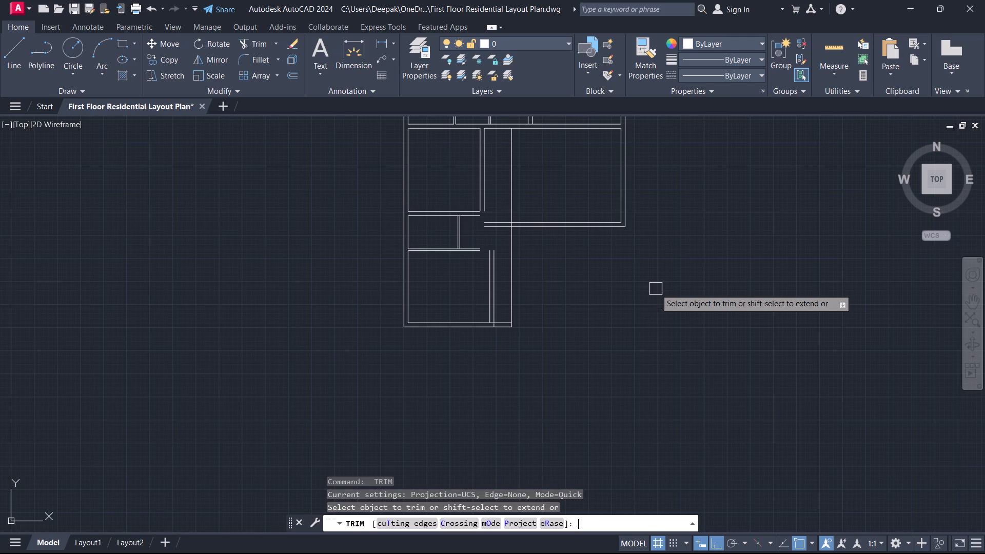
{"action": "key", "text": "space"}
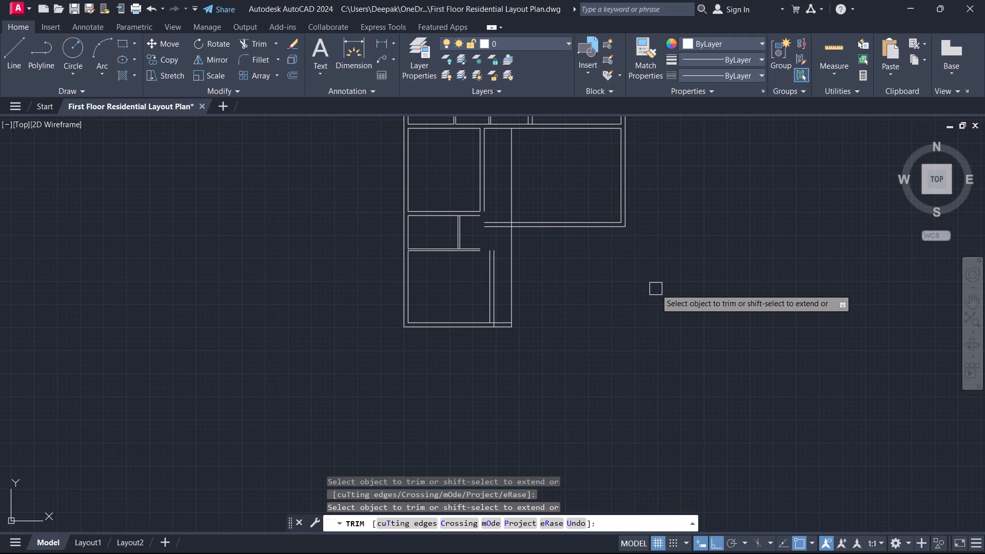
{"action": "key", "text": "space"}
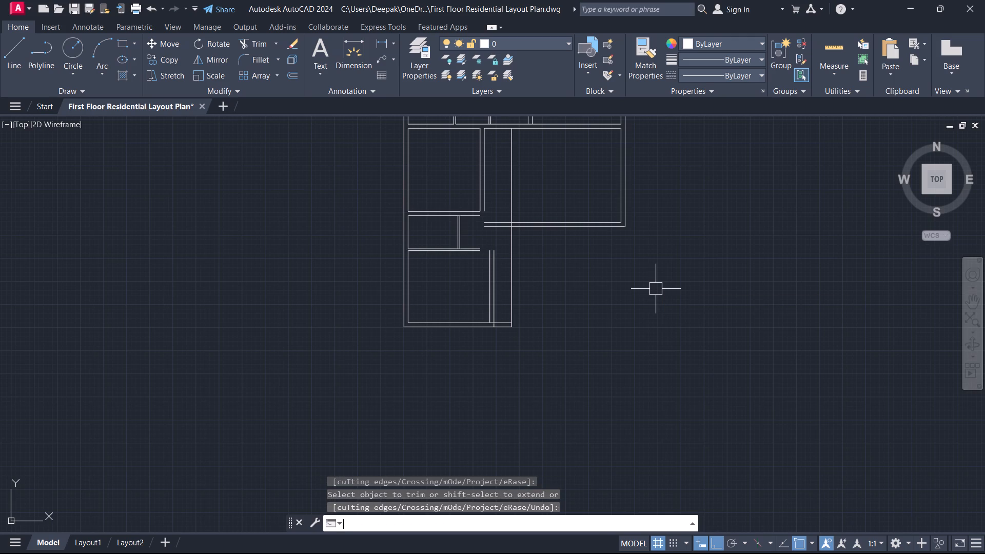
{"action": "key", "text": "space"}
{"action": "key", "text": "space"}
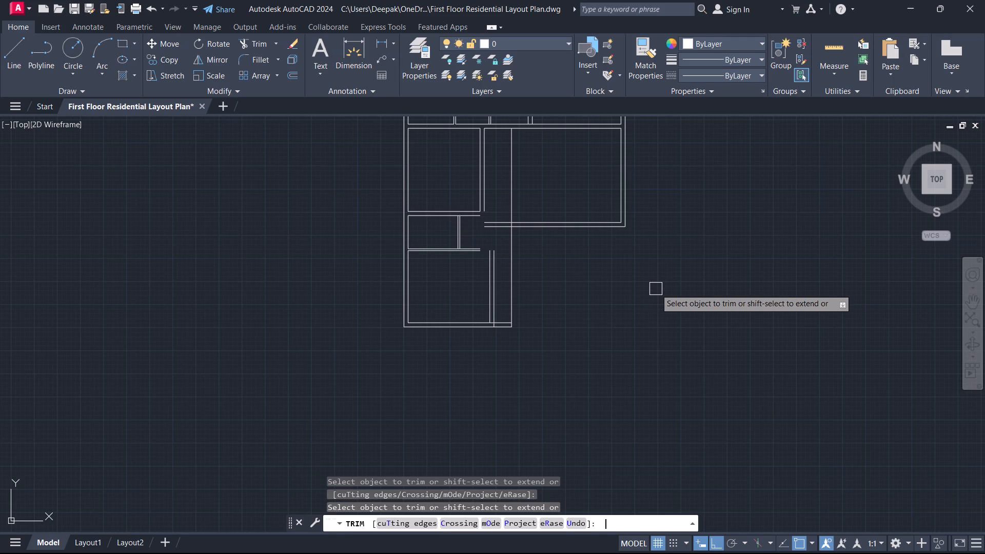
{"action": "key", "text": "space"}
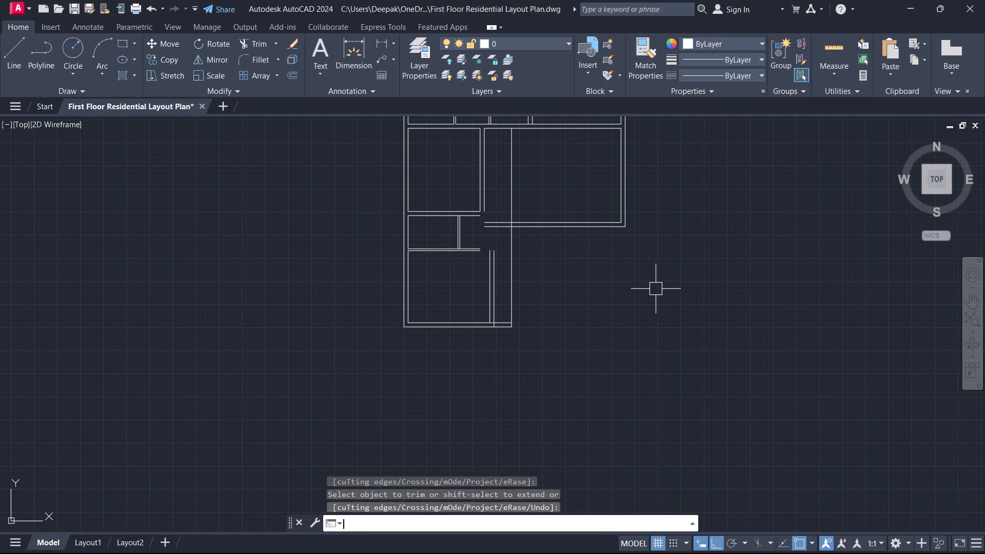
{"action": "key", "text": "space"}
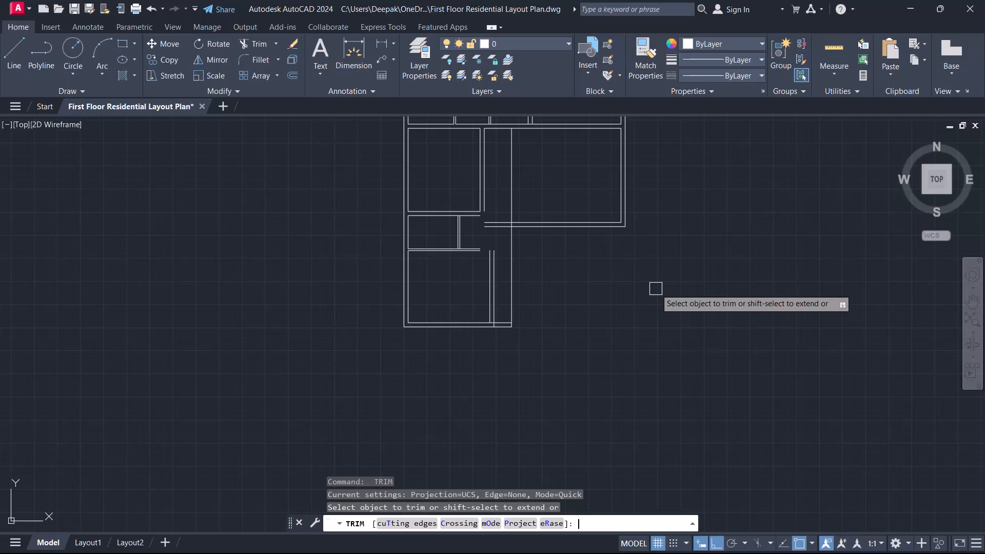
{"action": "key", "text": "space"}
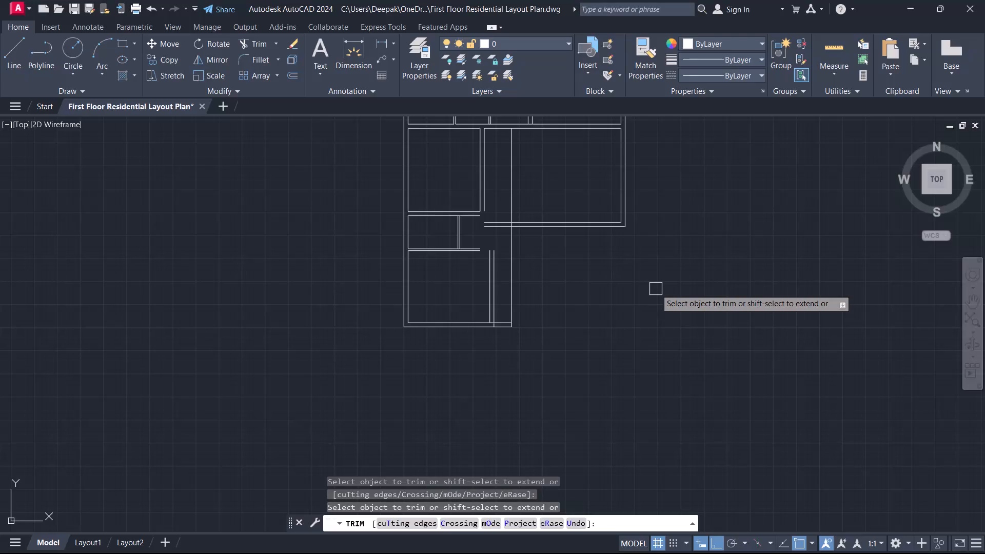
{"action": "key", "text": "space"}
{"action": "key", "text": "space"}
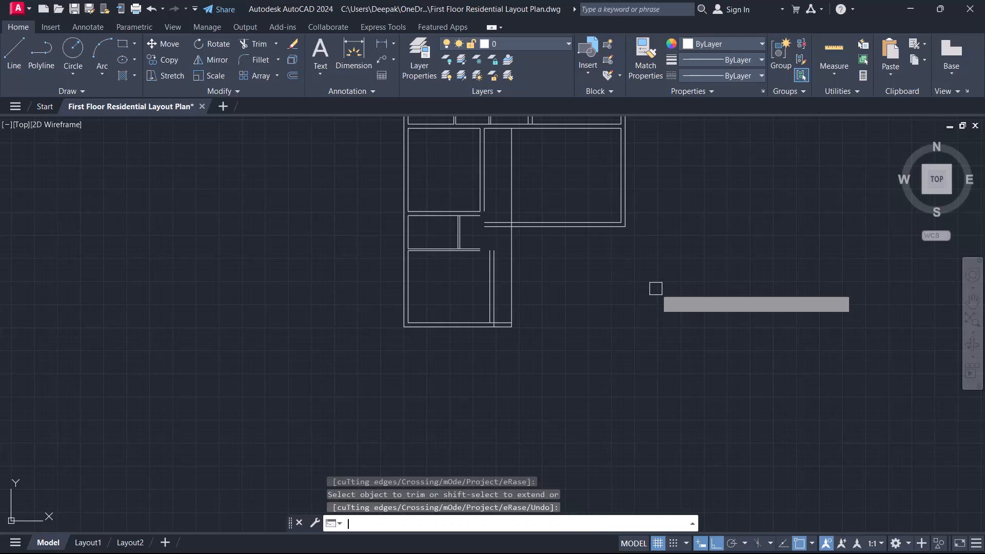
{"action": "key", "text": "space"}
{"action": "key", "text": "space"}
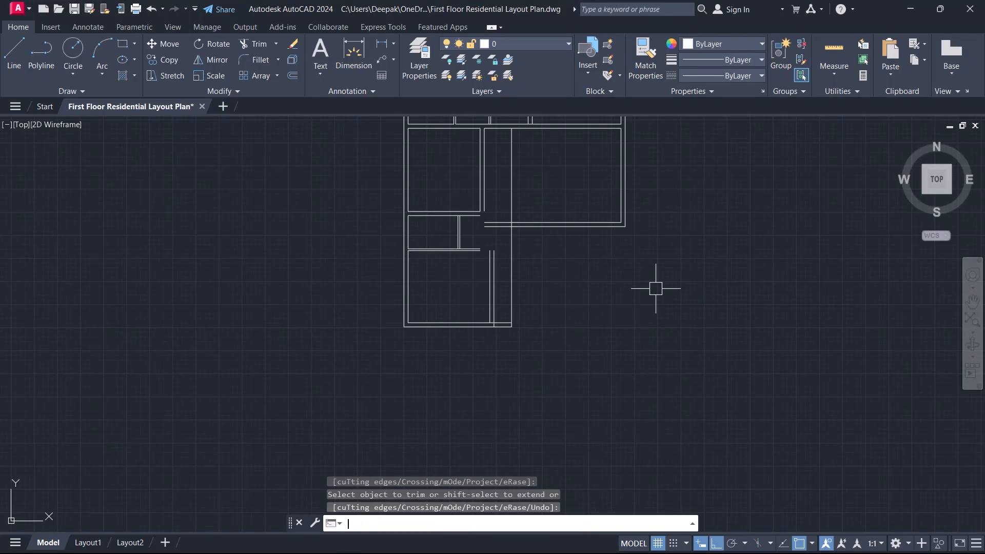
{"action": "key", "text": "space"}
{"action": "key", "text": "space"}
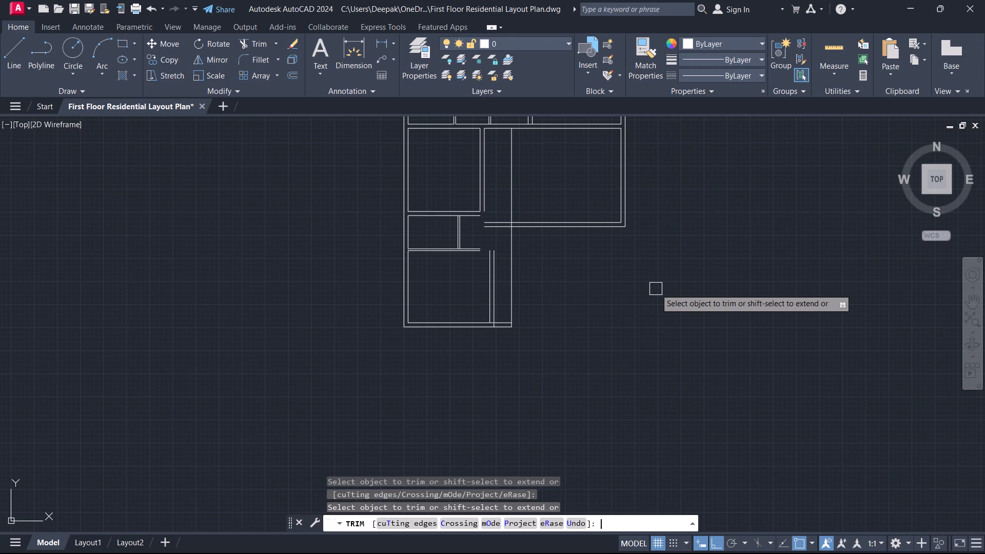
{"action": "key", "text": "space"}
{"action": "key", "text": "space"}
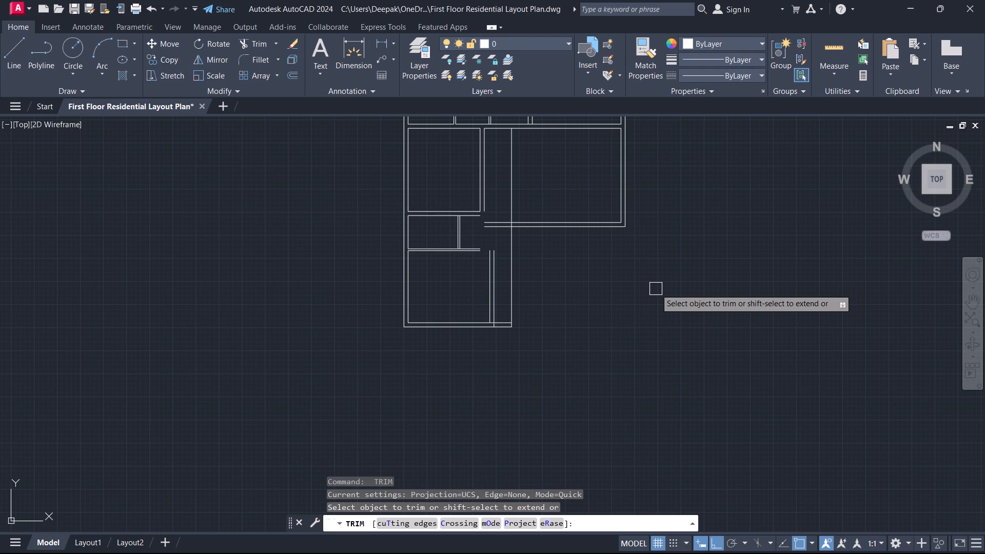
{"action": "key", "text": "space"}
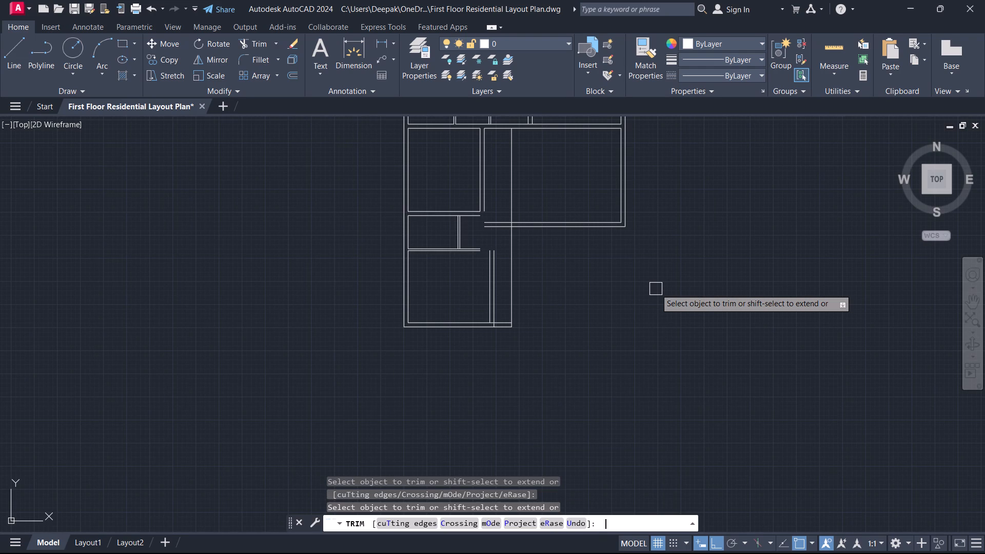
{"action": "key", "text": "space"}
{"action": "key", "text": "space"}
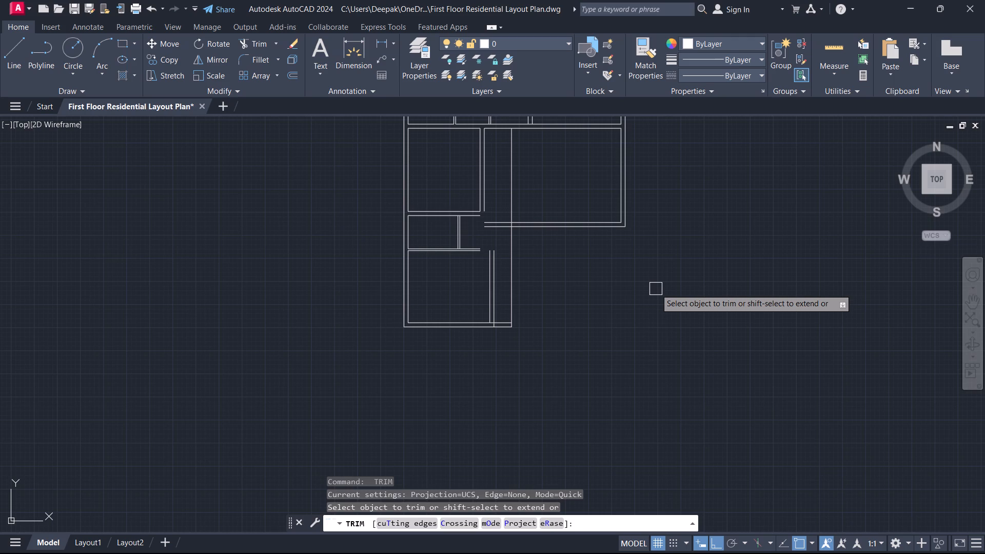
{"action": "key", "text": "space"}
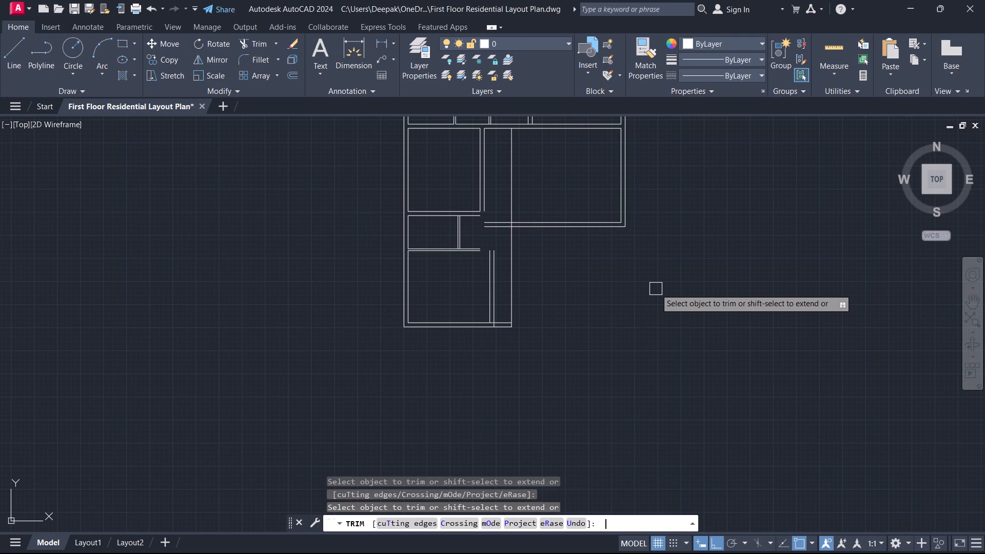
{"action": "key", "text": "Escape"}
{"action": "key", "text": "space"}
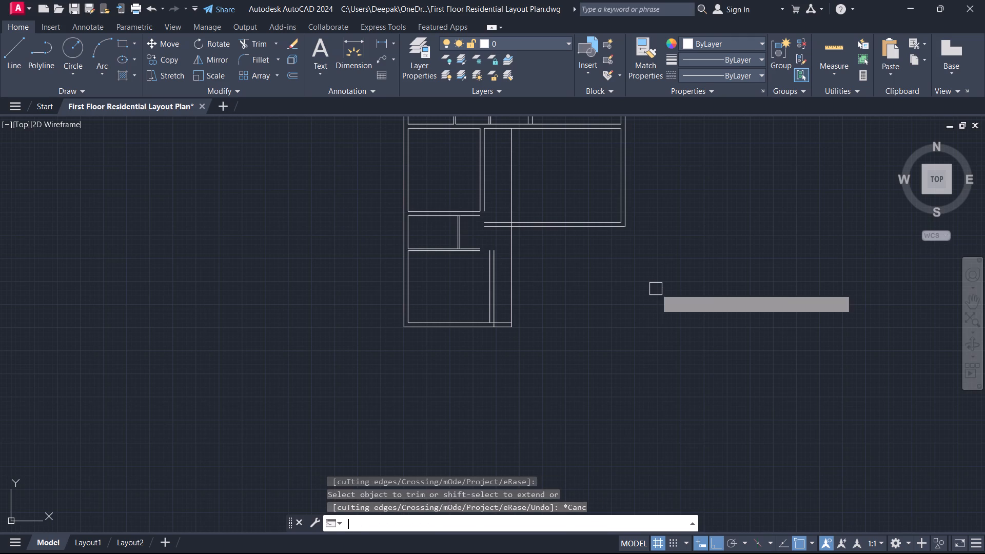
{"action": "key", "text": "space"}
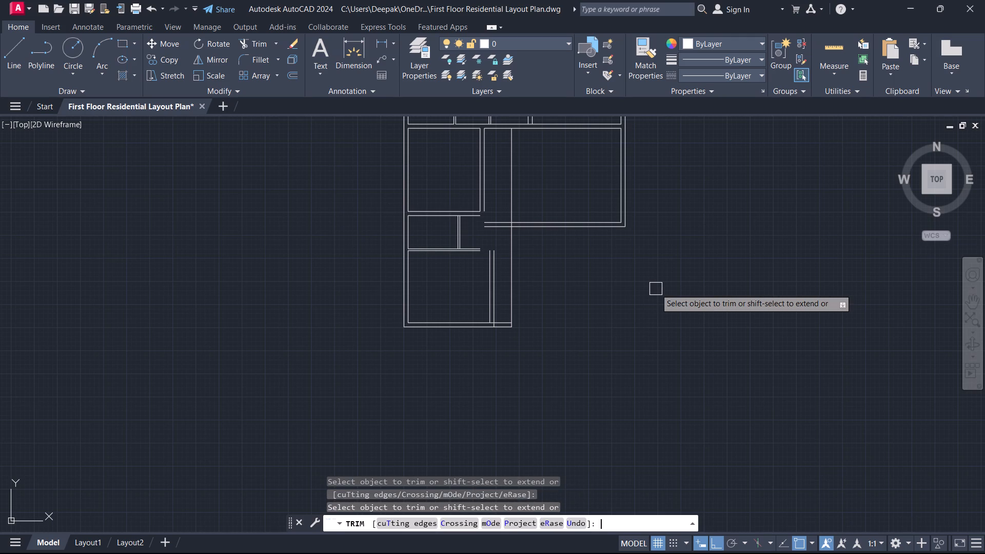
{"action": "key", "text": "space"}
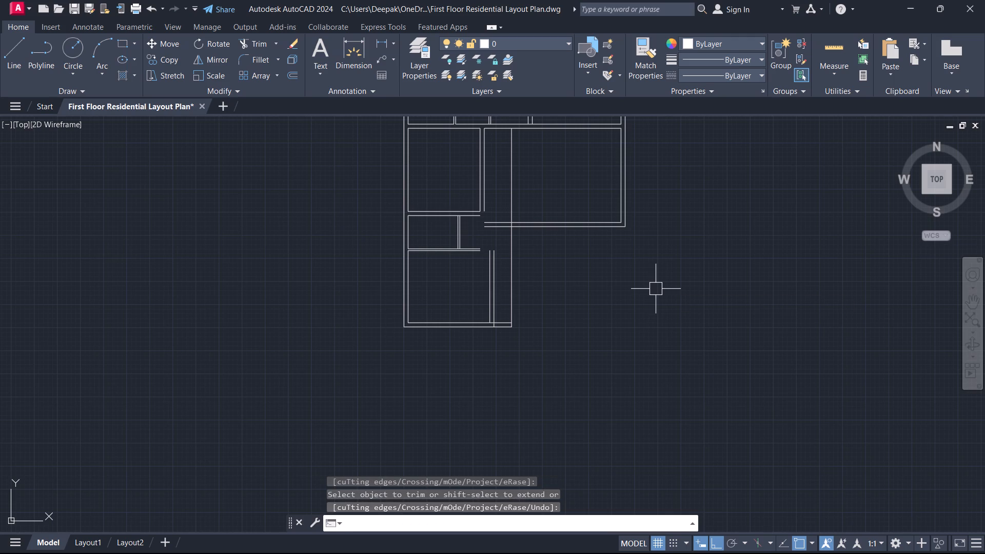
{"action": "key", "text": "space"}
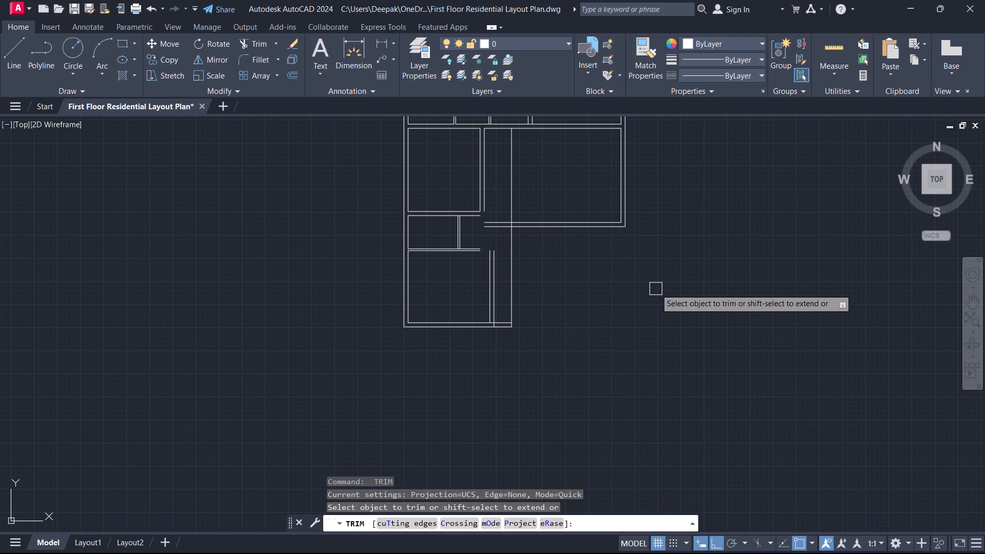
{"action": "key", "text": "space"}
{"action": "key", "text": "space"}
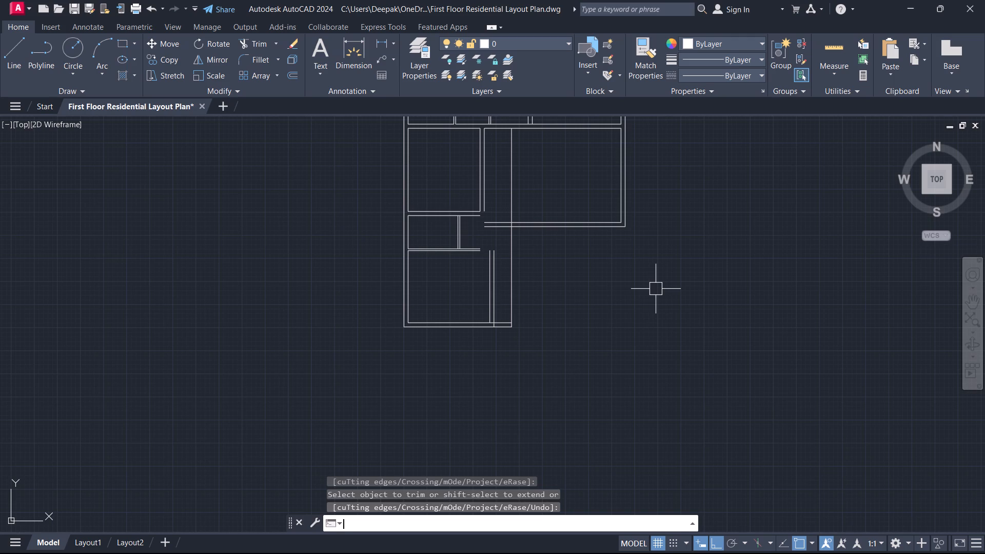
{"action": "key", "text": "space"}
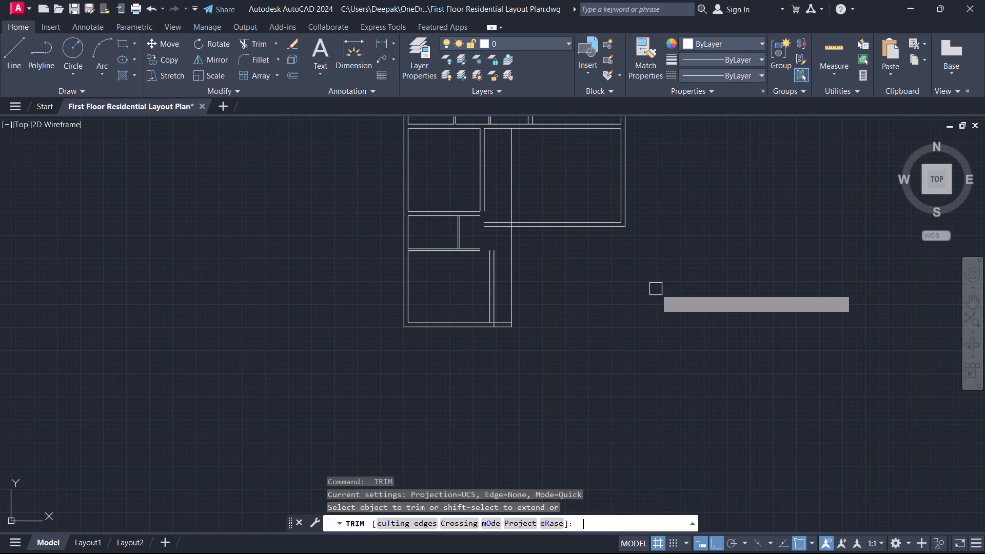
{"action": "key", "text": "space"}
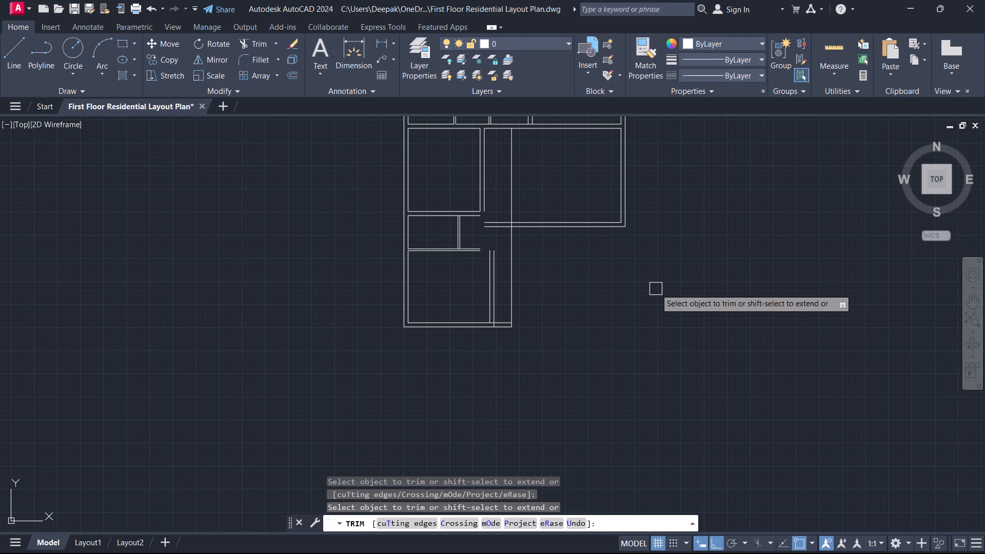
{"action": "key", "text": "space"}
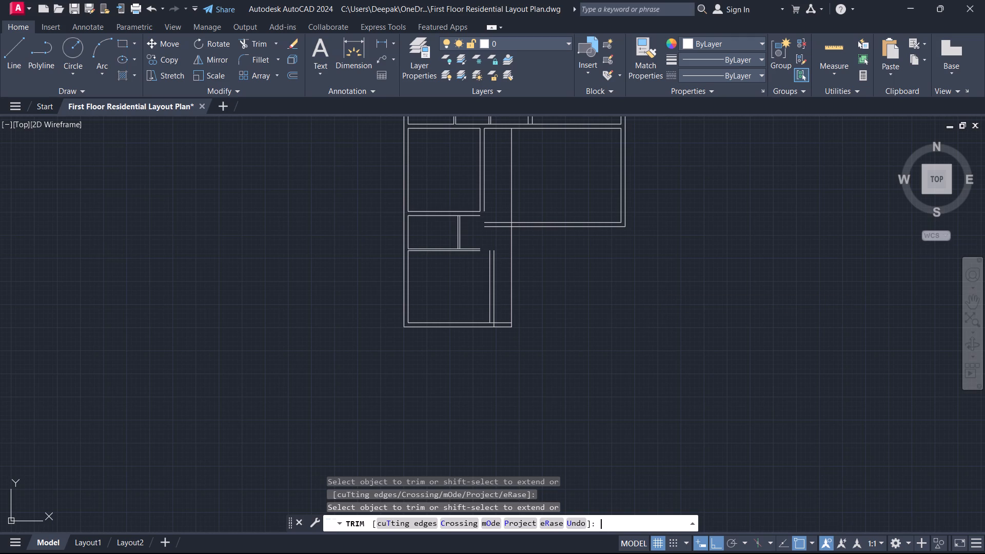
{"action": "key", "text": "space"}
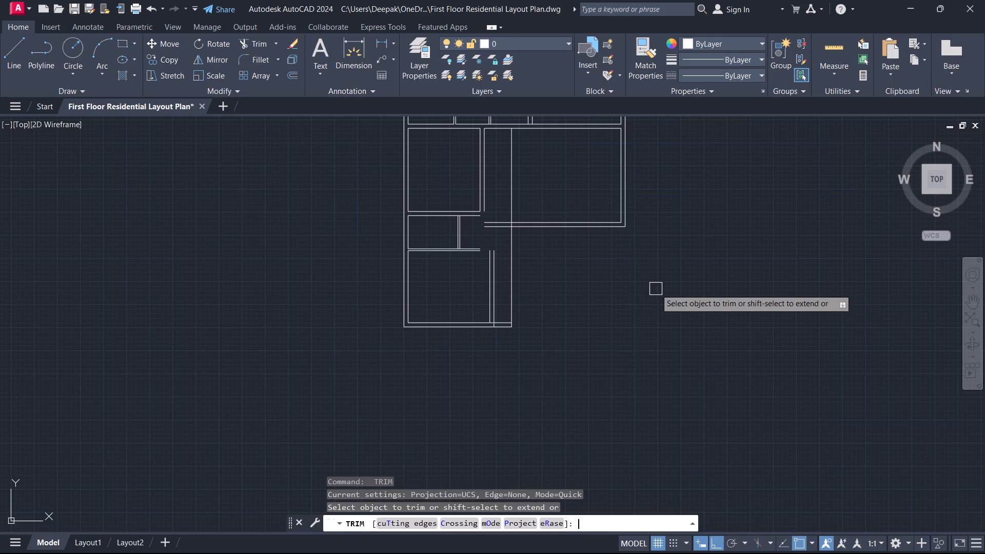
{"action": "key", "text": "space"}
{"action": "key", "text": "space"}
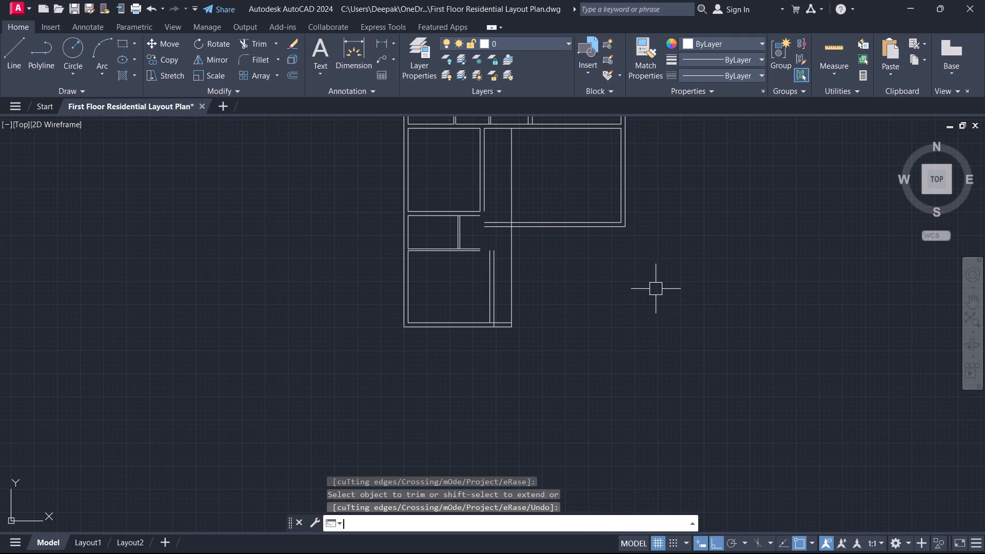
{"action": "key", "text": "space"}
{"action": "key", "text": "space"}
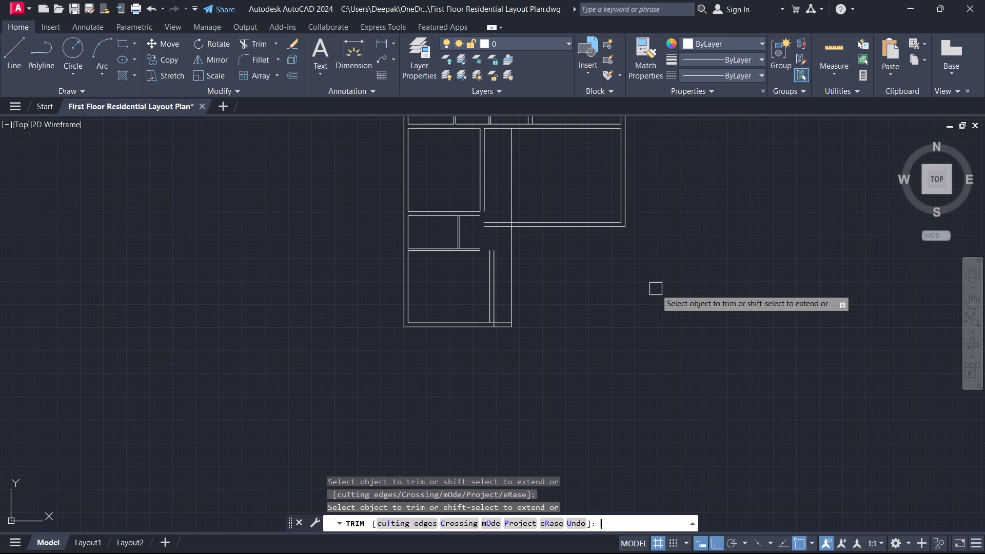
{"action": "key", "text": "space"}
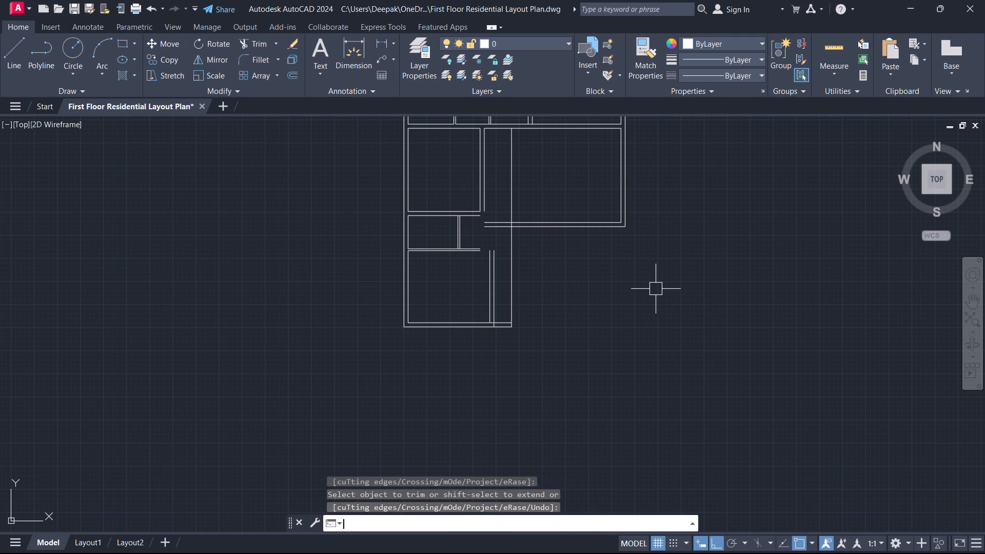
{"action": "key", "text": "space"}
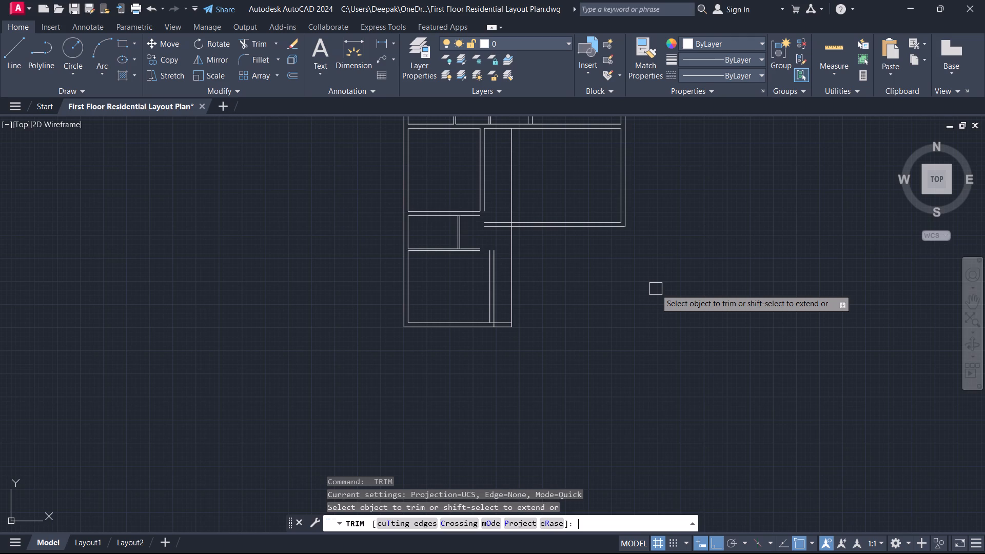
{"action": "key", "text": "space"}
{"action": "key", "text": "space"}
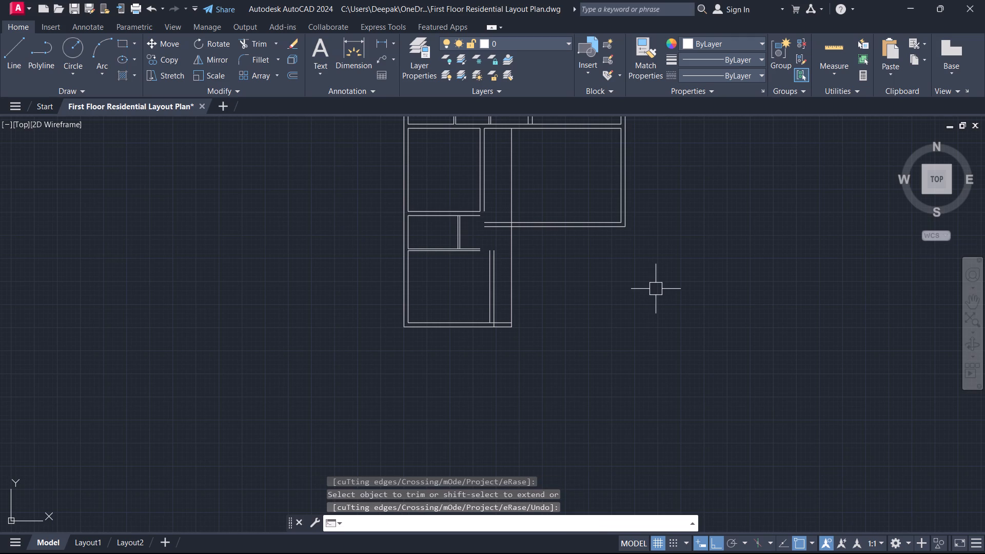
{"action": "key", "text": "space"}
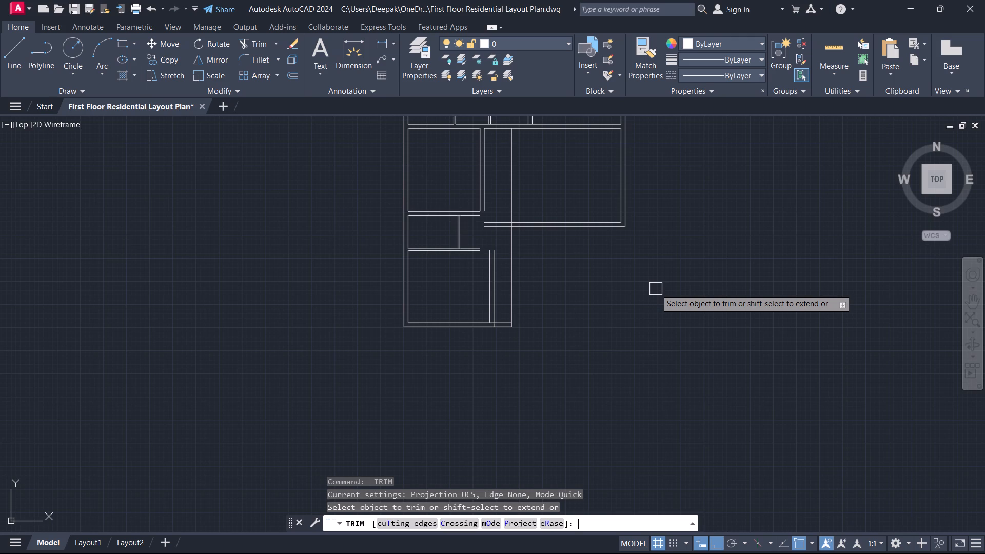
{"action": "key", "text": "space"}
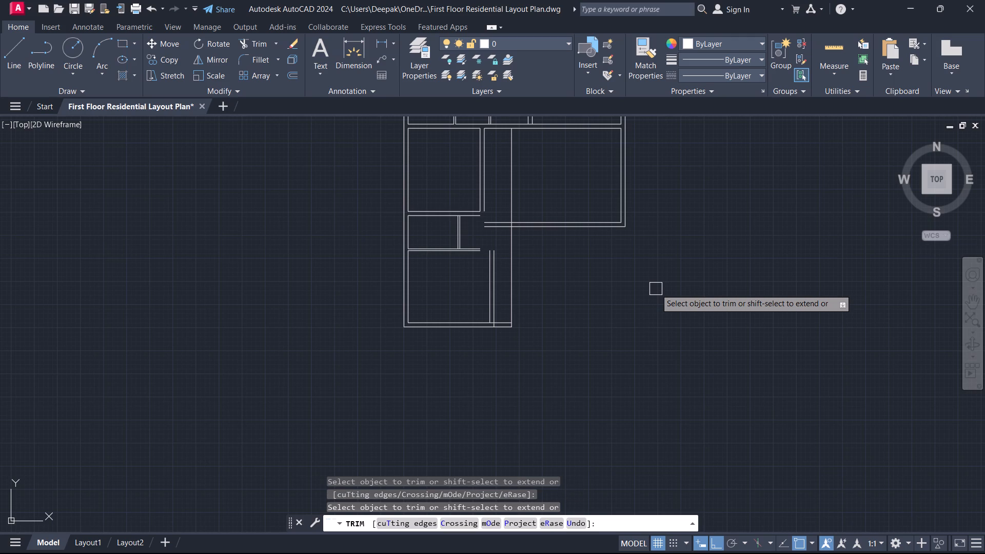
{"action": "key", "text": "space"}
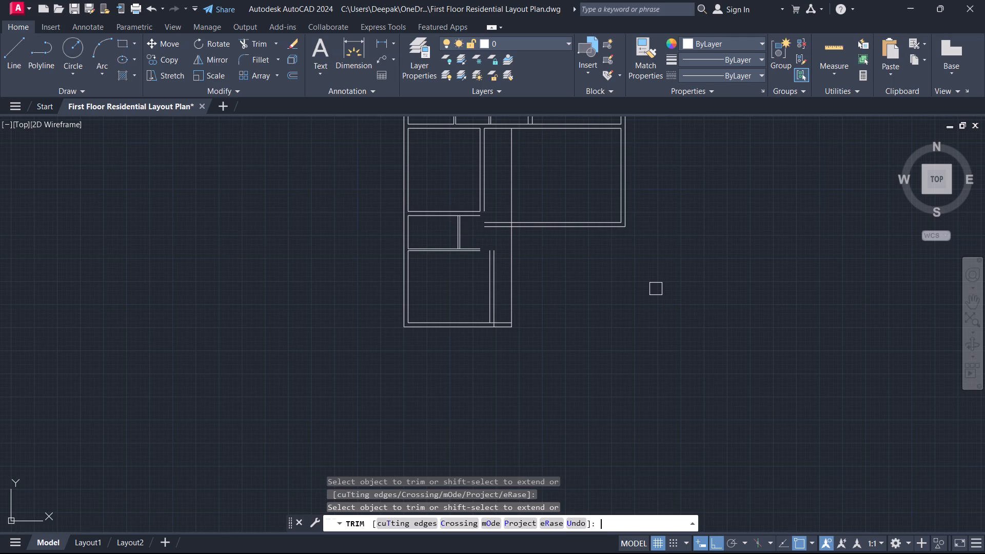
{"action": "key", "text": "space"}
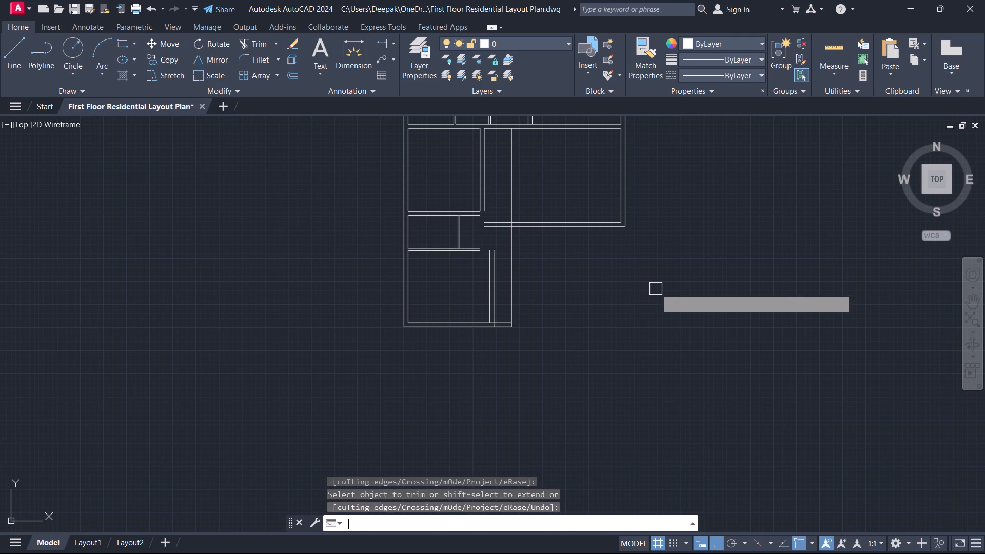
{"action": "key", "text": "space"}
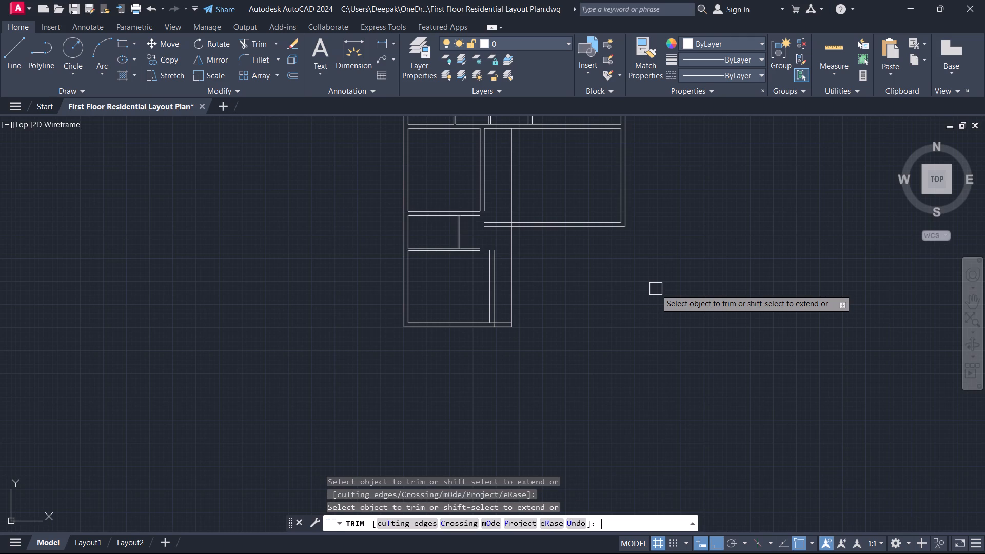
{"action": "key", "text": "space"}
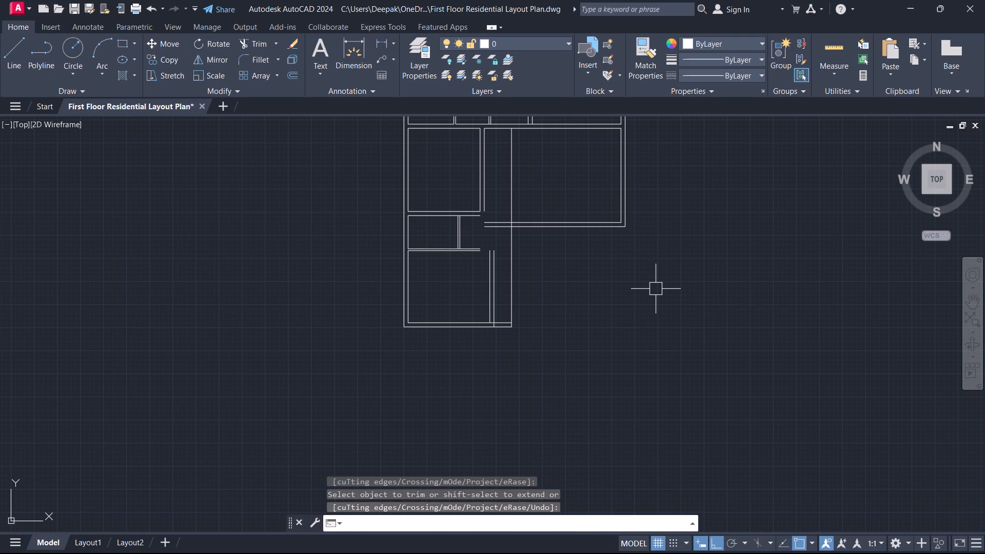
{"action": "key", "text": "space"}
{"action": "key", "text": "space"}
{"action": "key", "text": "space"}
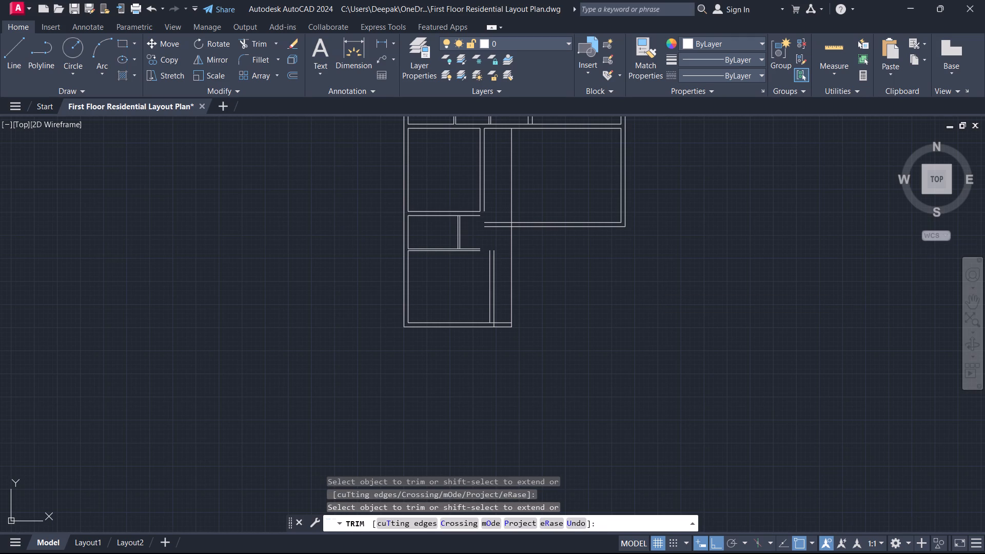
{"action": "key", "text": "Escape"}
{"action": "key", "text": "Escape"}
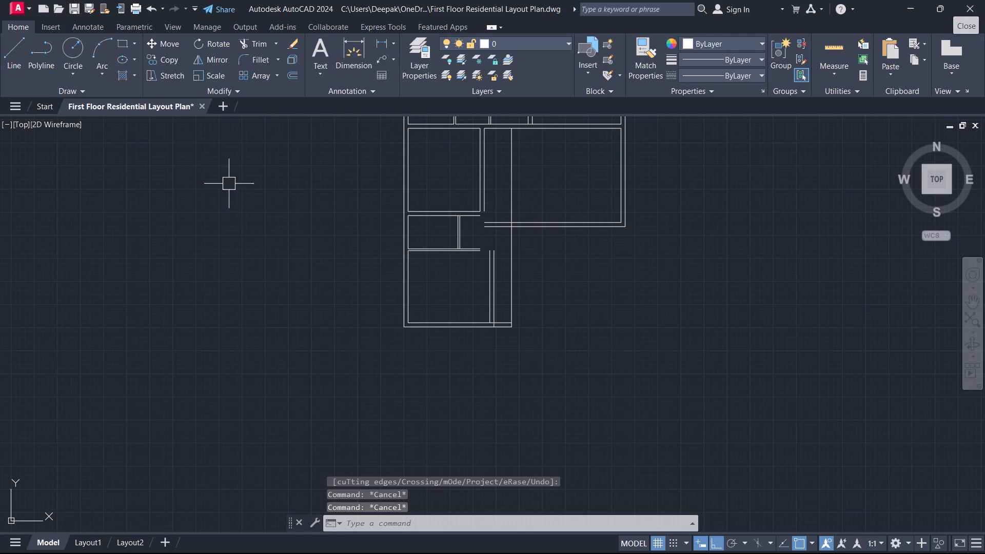
Trim both lines of the new horizontal wall where they project to the left of the long vertical line.
{"action": "middle_click_drag", "start_coordinate": [538, 249], "coordinate": [378, 338]}
{"action": "scroll", "coordinate": [538, 249], "scroll_direction": "up", "scroll_amount": 1}
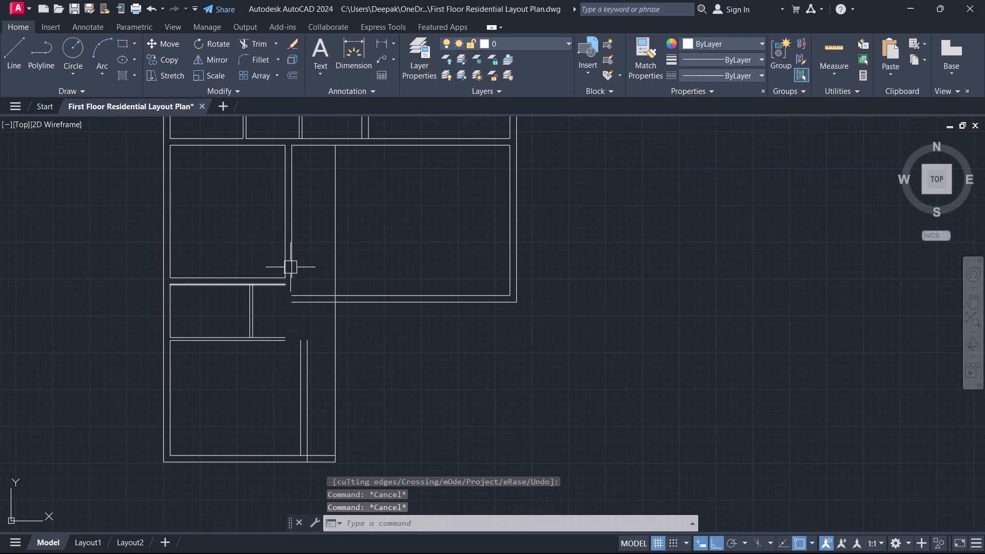
{"action": "scroll", "coordinate": [290, 266], "scroll_direction": "down", "scroll_amount": 1}
{"action": "middle_click_drag", "start_coordinate": [290, 266], "coordinate": [384, 343]}
{"action": "middle_click_drag", "start_coordinate": [441, 302], "coordinate": [490, 260]}
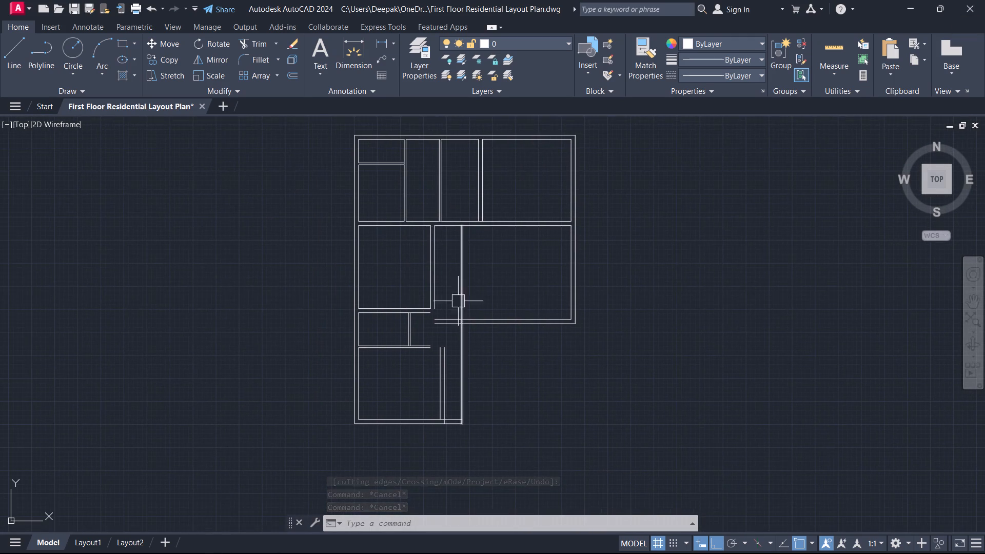
{"action": "scroll", "coordinate": [442, 319], "scroll_direction": "up", "scroll_amount": 2}
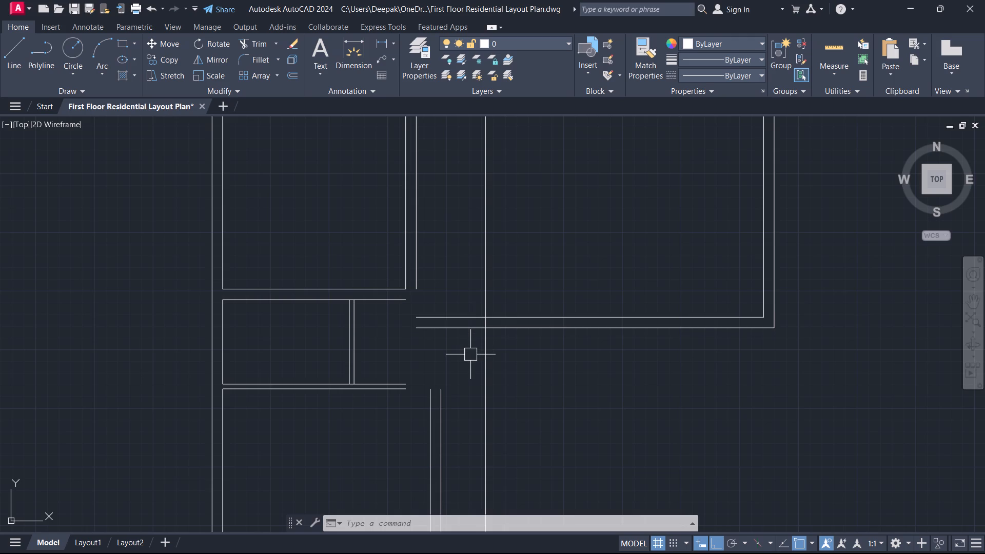
{"action": "type", "text": "tr"}
{"action": "key", "text": "space"}
{"action": "left_click_drag", "start_coordinate": [457, 358], "coordinate": [449, 277]}
{"action": "key", "text": "Escape"}
{"action": "key", "text": "Escape"}
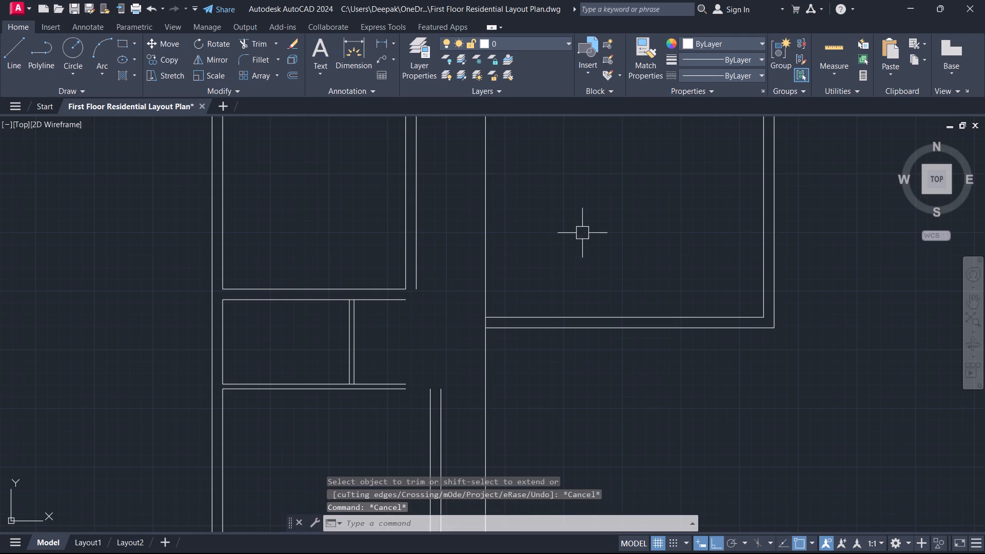
Examine the large room right of the long vertical line and the walls and rooms adjoining it.
{"action": "scroll", "coordinate": [579, 228], "scroll_direction": "down", "scroll_amount": 1}
{"action": "middle_click_drag", "start_coordinate": [581, 273], "coordinate": [559, 369]}
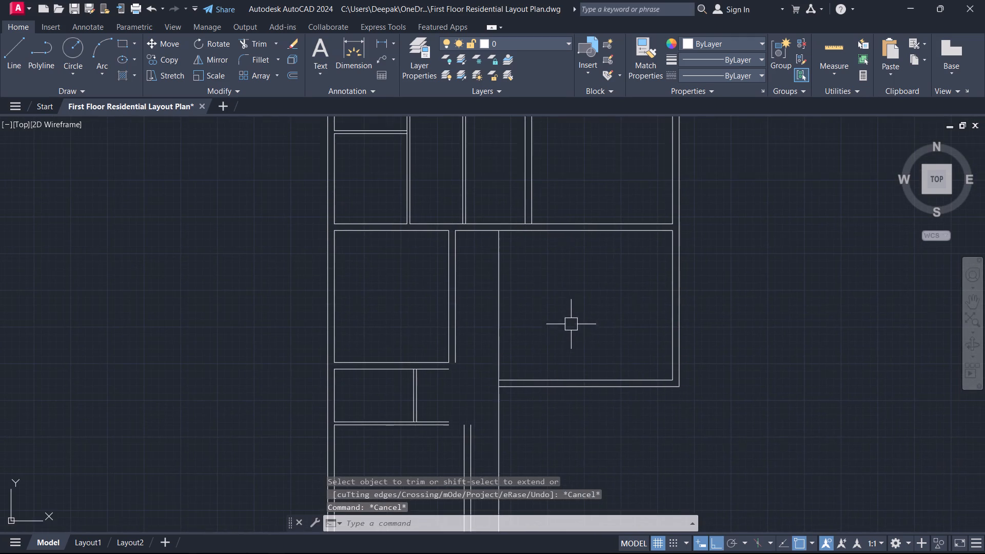
{"action": "middle_click_drag", "start_coordinate": [570, 319], "coordinate": [574, 280]}
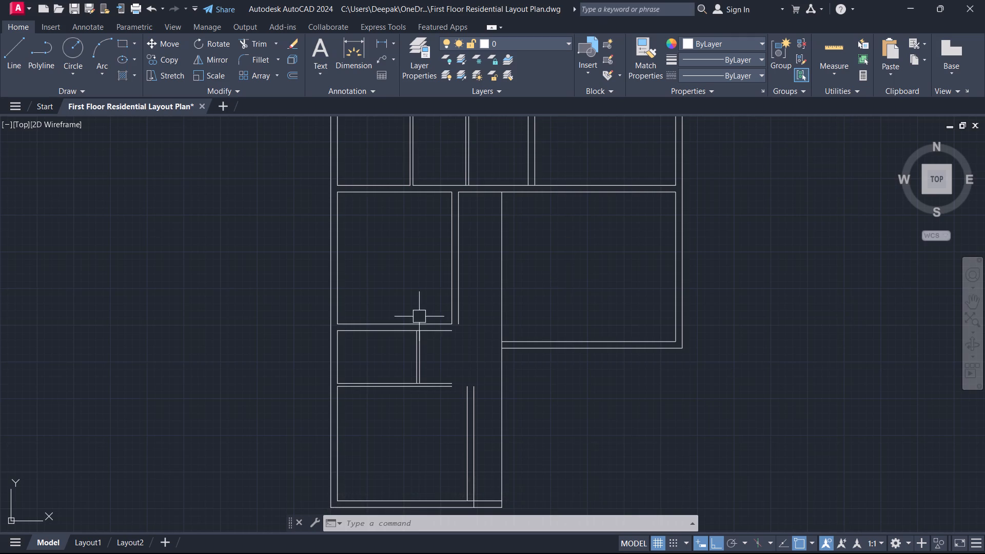
{"action": "middle_click_drag", "start_coordinate": [422, 311], "coordinate": [461, 346]}
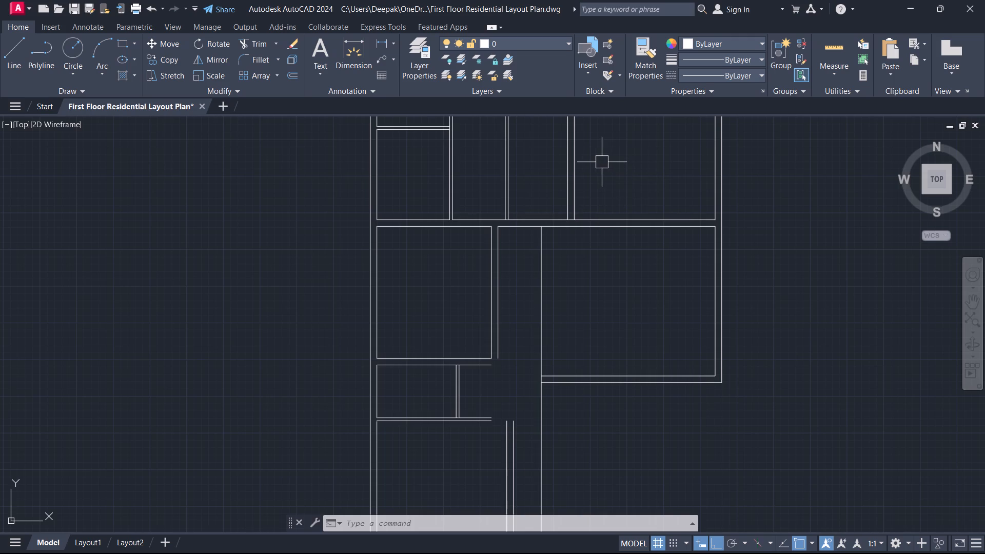
{"action": "middle_click_drag", "start_coordinate": [600, 160], "coordinate": [549, 128]}
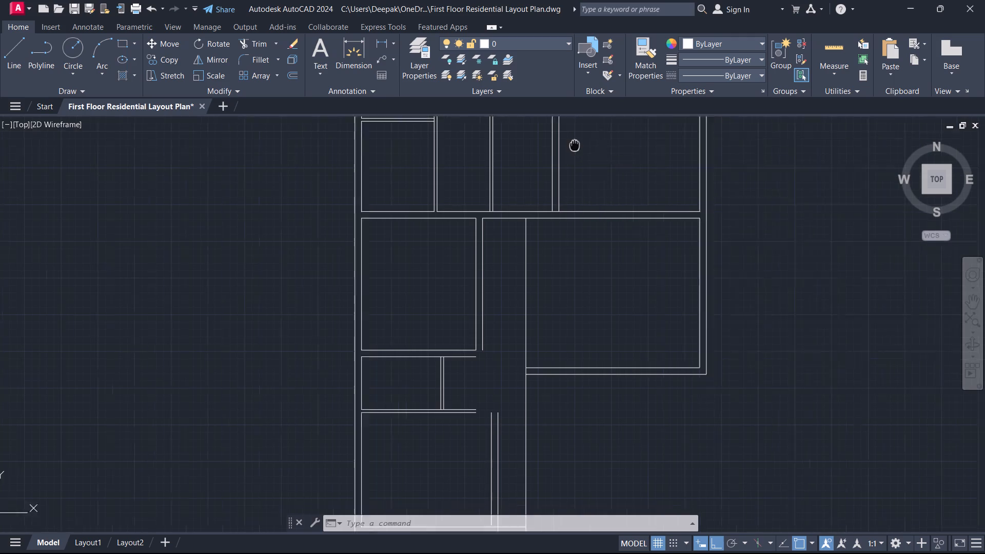
{"action": "middle_click_drag", "start_coordinate": [549, 128], "coordinate": [506, 155]}
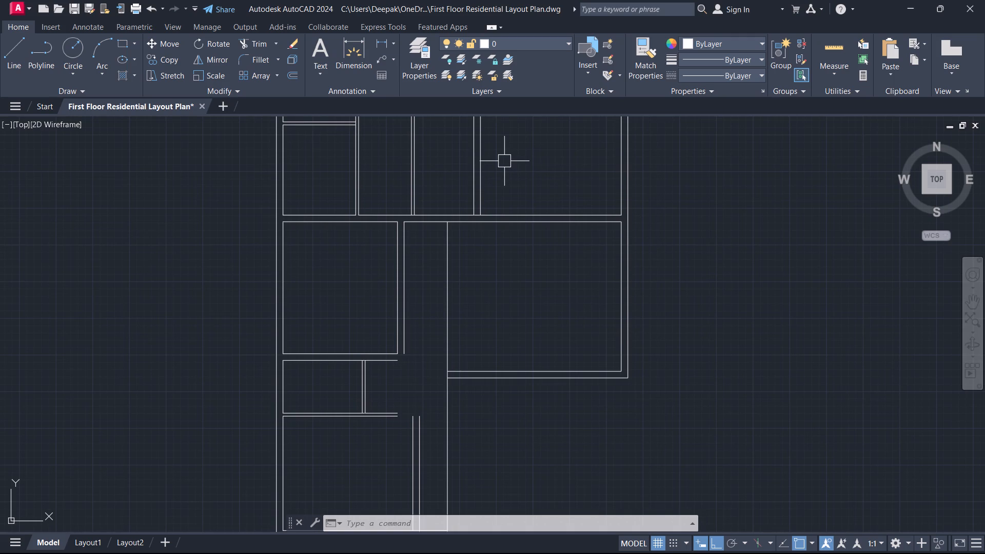
{"action": "scroll", "coordinate": [514, 177], "scroll_direction": "up", "scroll_amount": 1}
{"action": "middle_click_drag", "start_coordinate": [514, 177], "coordinate": [513, 167]}
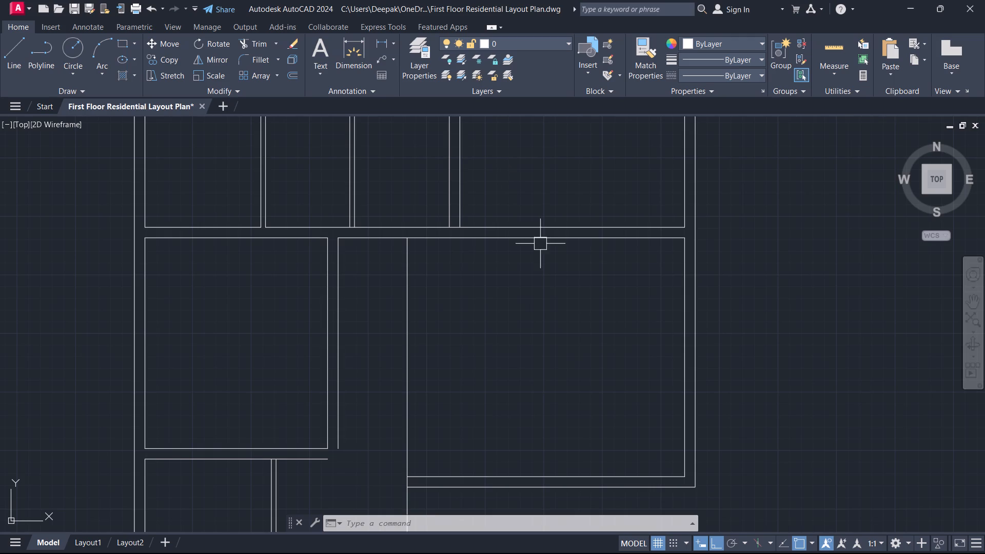
{"action": "middle_click_drag", "start_coordinate": [562, 256], "coordinate": [485, 259]}
{"action": "scroll", "coordinate": [489, 259], "scroll_direction": "up", "scroll_amount": 1}
{"action": "scroll", "coordinate": [503, 295], "scroll_direction": "down", "scroll_amount": 2}
{"action": "middle_click_drag", "start_coordinate": [495, 294], "coordinate": [552, 284]}
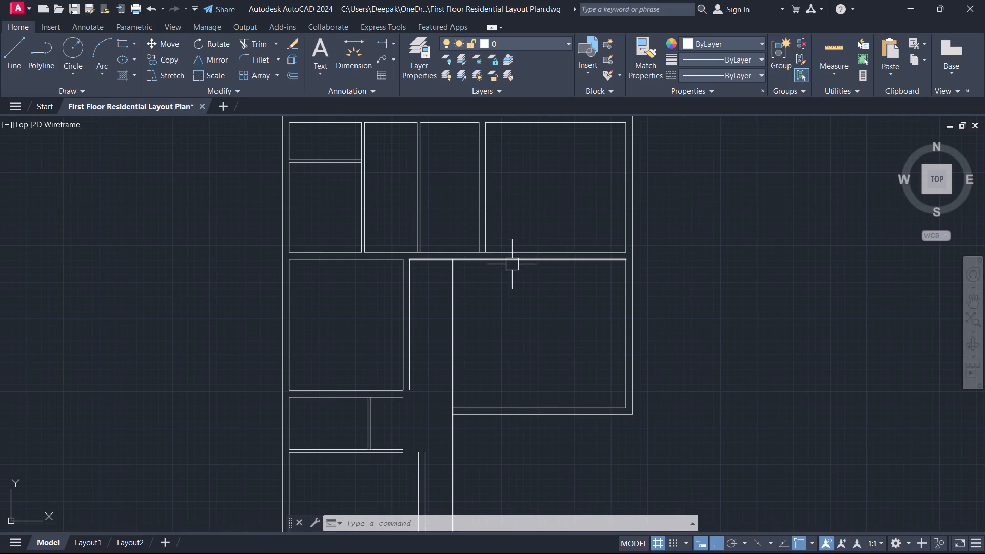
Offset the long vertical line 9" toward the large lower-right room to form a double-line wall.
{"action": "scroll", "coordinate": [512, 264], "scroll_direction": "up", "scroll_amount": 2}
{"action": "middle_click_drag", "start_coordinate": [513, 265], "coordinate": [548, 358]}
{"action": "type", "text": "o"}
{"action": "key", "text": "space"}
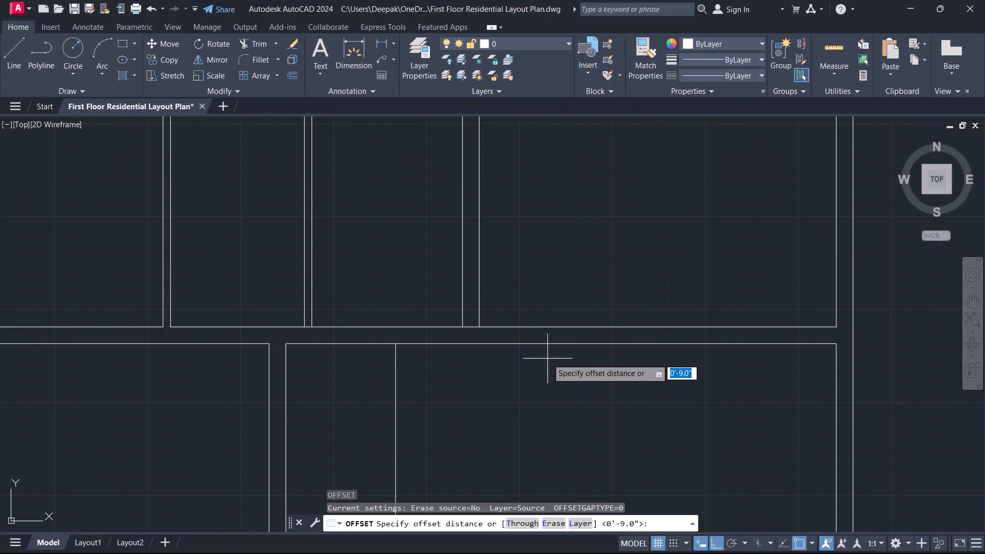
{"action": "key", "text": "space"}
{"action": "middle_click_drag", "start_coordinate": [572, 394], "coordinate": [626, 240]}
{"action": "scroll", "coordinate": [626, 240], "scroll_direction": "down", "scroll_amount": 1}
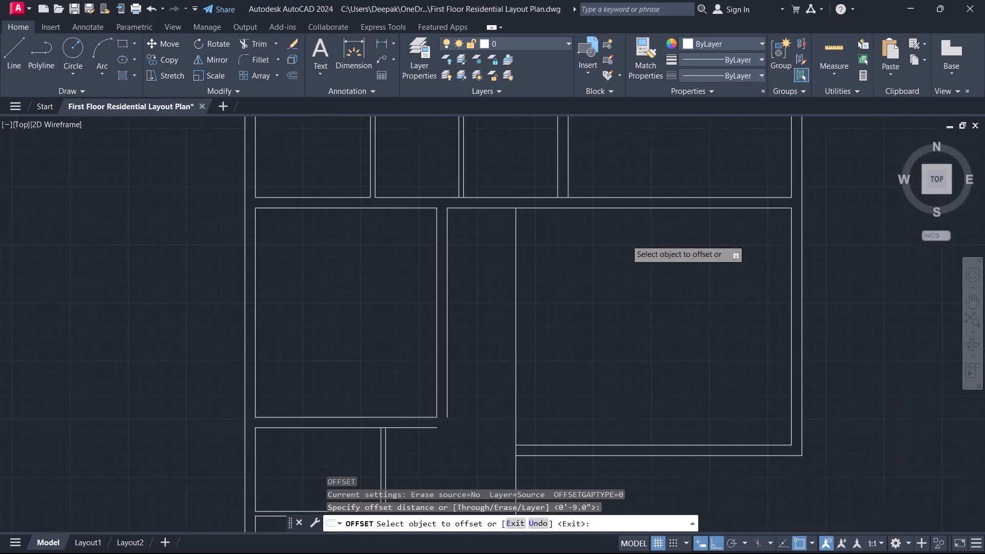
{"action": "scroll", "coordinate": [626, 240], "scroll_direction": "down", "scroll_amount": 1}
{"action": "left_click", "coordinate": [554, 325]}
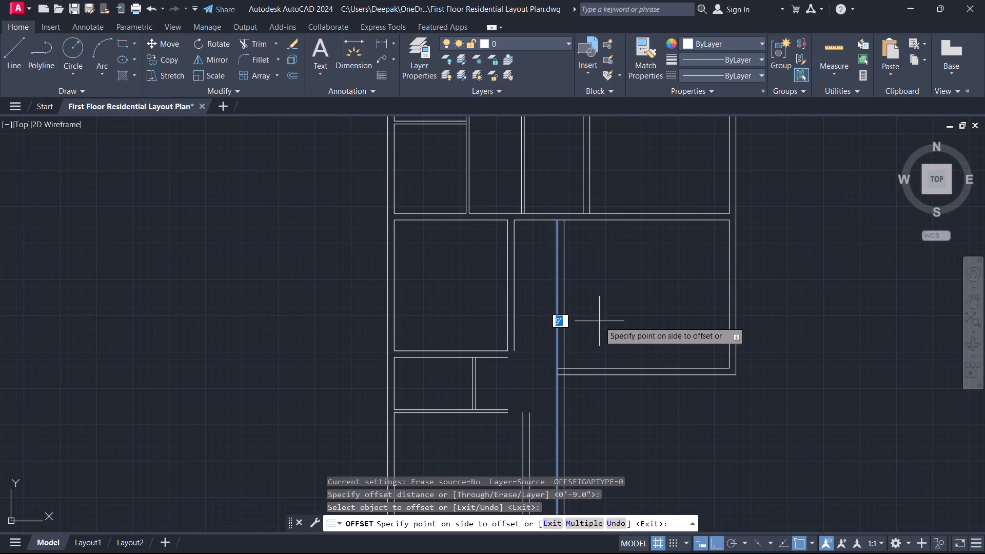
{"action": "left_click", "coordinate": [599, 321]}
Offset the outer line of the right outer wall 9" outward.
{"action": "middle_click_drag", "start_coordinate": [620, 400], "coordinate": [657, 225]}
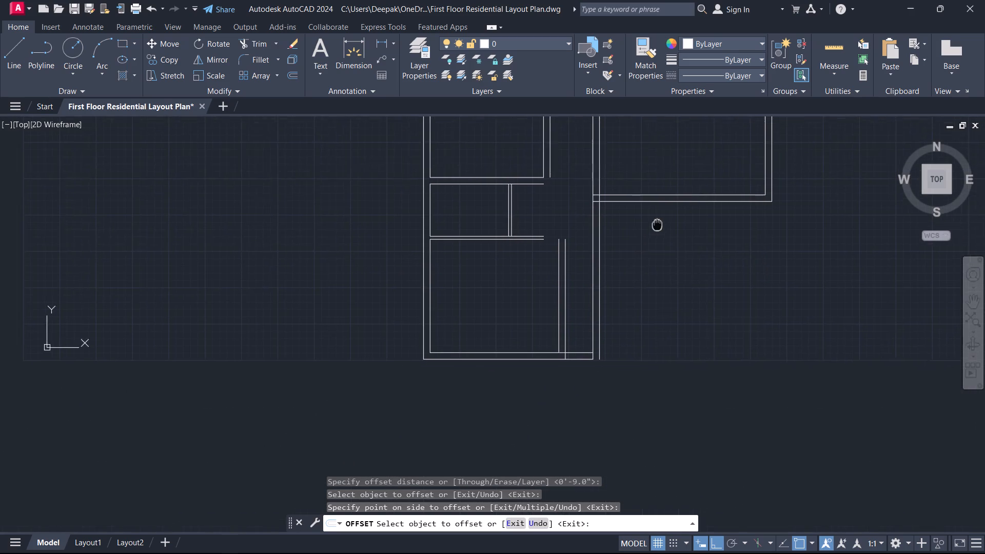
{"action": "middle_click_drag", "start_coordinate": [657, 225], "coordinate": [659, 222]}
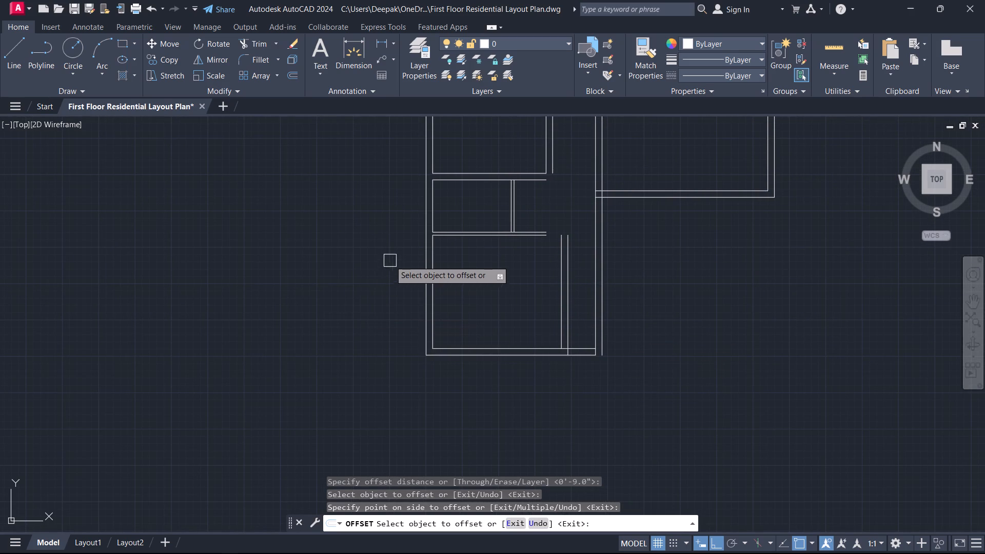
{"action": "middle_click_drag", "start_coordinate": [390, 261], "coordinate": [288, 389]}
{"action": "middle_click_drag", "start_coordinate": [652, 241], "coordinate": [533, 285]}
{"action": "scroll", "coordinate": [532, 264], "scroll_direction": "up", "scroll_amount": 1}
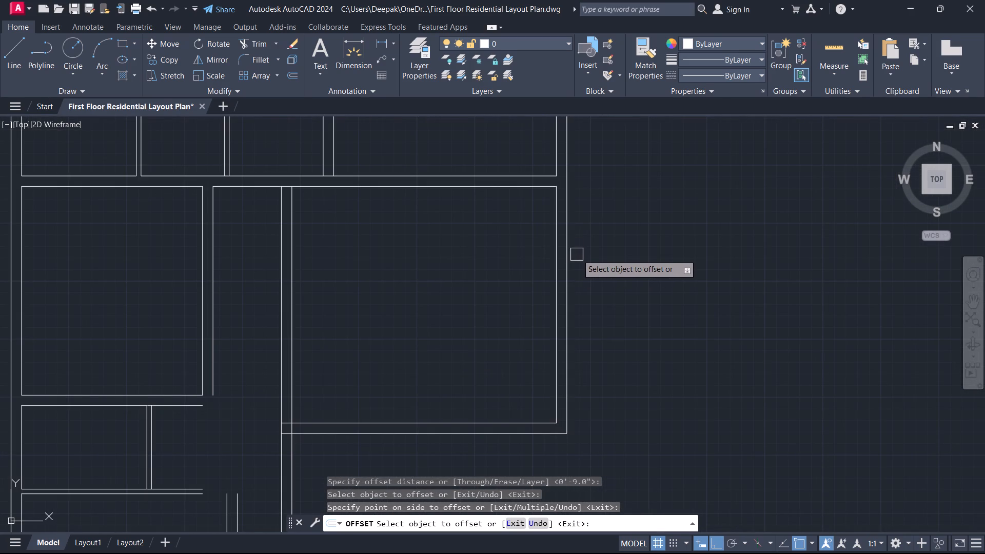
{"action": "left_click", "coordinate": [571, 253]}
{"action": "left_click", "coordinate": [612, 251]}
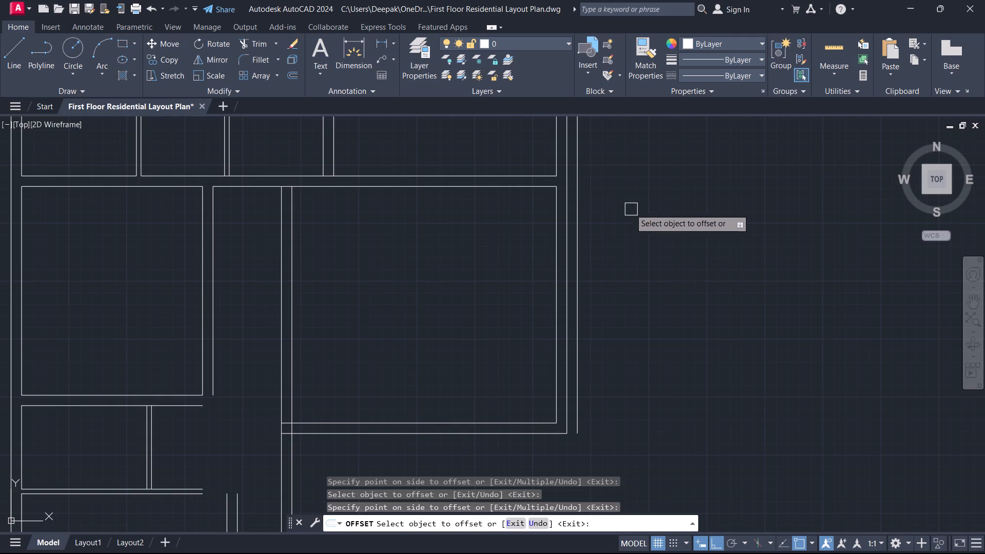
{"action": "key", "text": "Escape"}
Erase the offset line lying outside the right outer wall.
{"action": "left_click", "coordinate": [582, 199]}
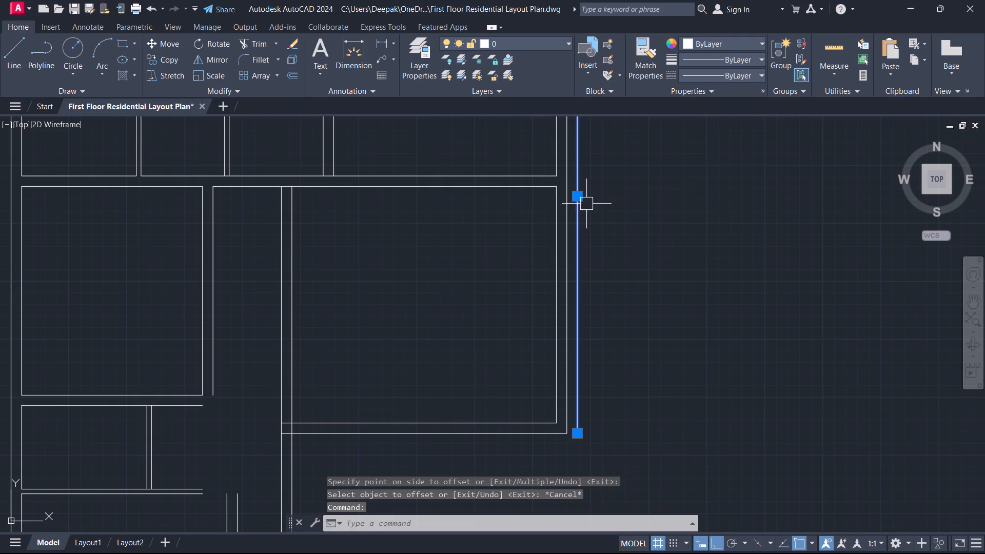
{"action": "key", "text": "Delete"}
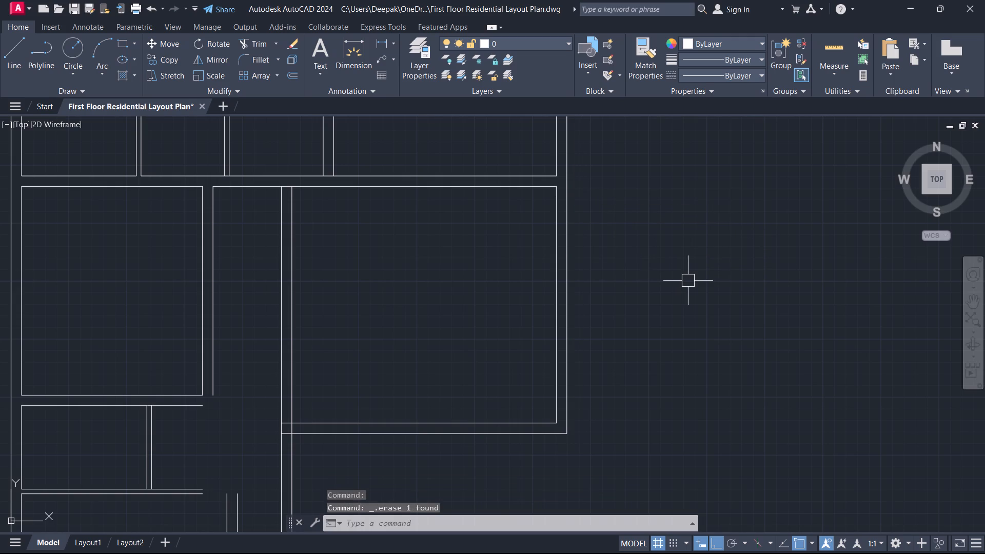
Examine the large lower-right room, the double vertical wall beside it and the adjoining rooms.
{"action": "scroll", "coordinate": [595, 256], "scroll_direction": "down", "scroll_amount": 1}
{"action": "middle_click_drag", "start_coordinate": [571, 300], "coordinate": [569, 297]}
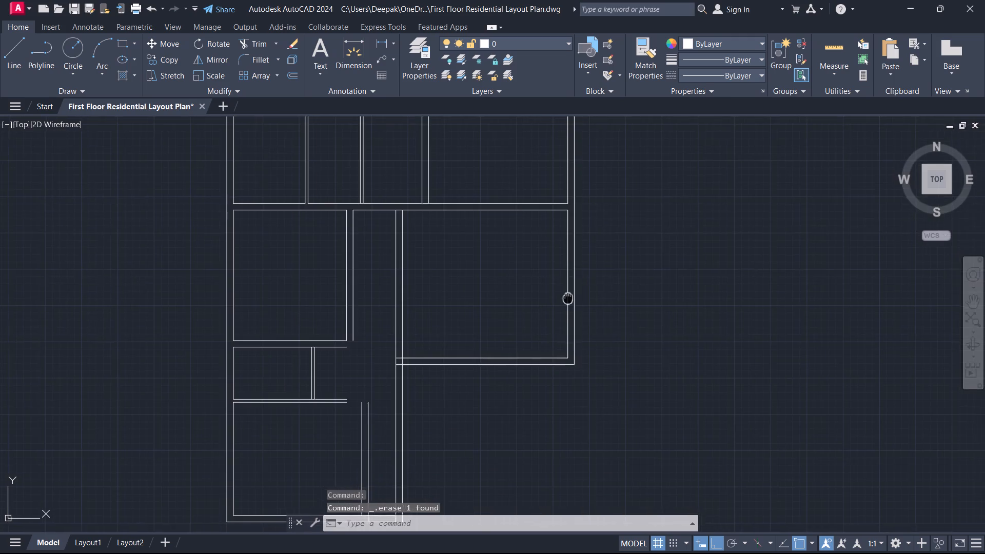
{"action": "middle_click_drag", "start_coordinate": [569, 297], "coordinate": [657, 342]}
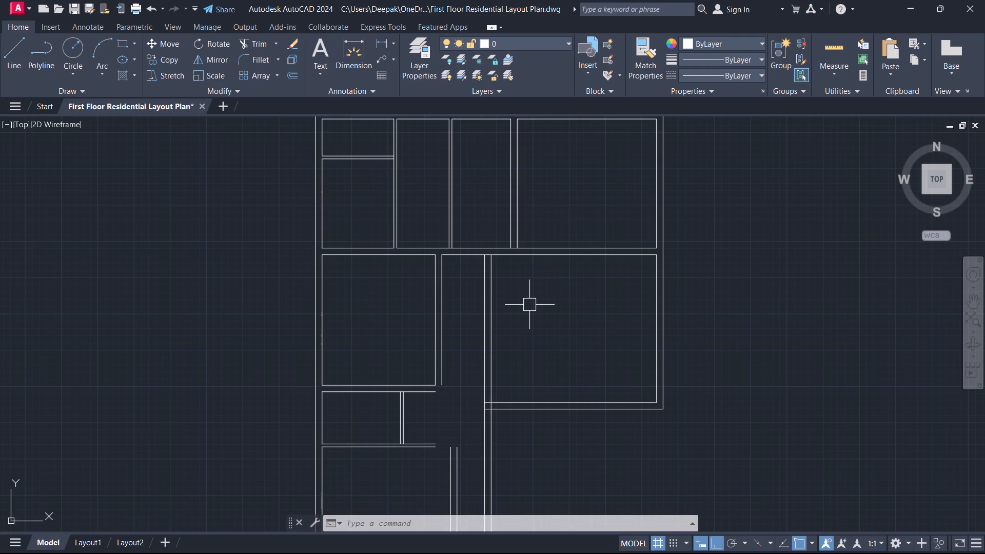
{"action": "middle_click_drag", "start_coordinate": [549, 295], "coordinate": [494, 278]}
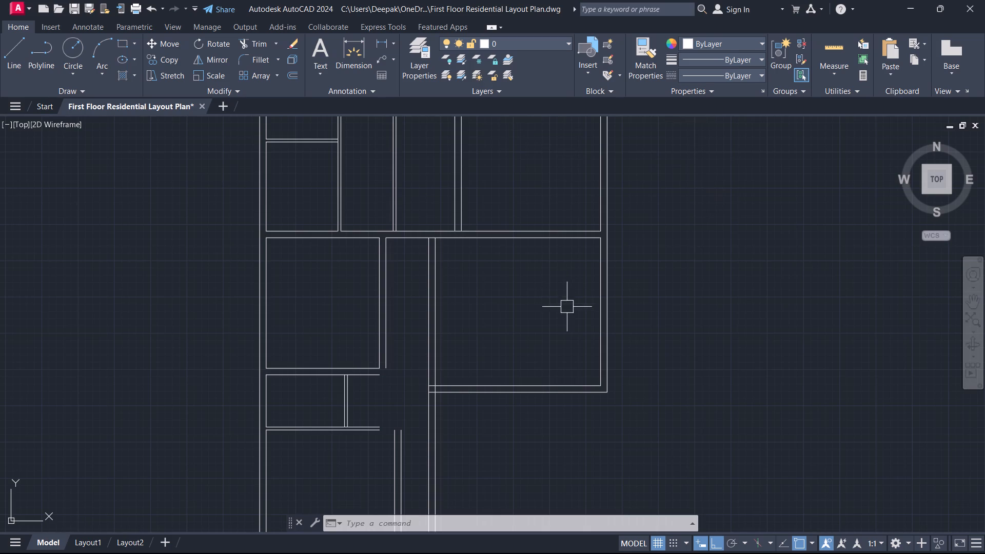
{"action": "middle_click_drag", "start_coordinate": [558, 303], "coordinate": [603, 276]}
{"action": "scroll", "coordinate": [582, 244], "scroll_direction": "down", "scroll_amount": 1}
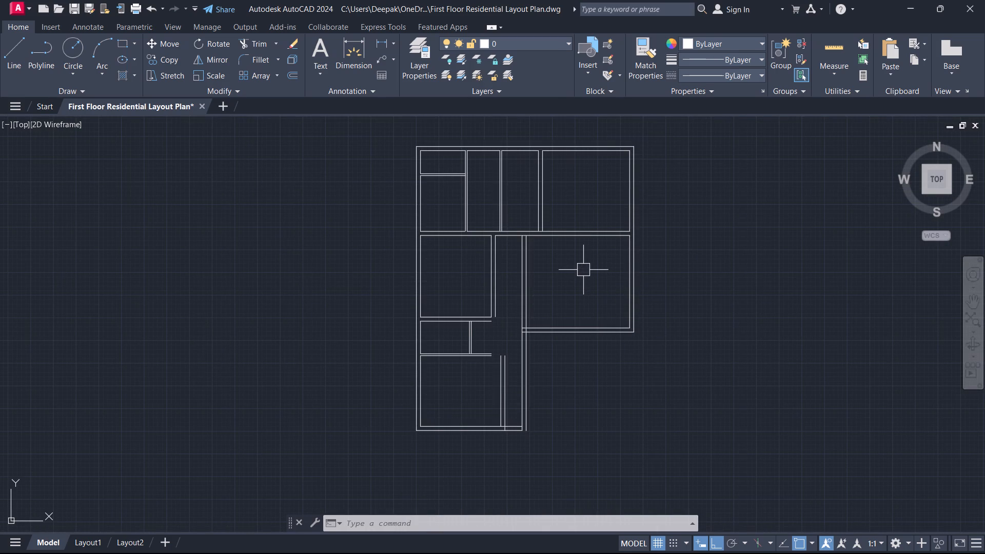
{"action": "scroll", "coordinate": [575, 270], "scroll_direction": "up", "scroll_amount": 1}
{"action": "middle_click_drag", "start_coordinate": [575, 269], "coordinate": [529, 318]}
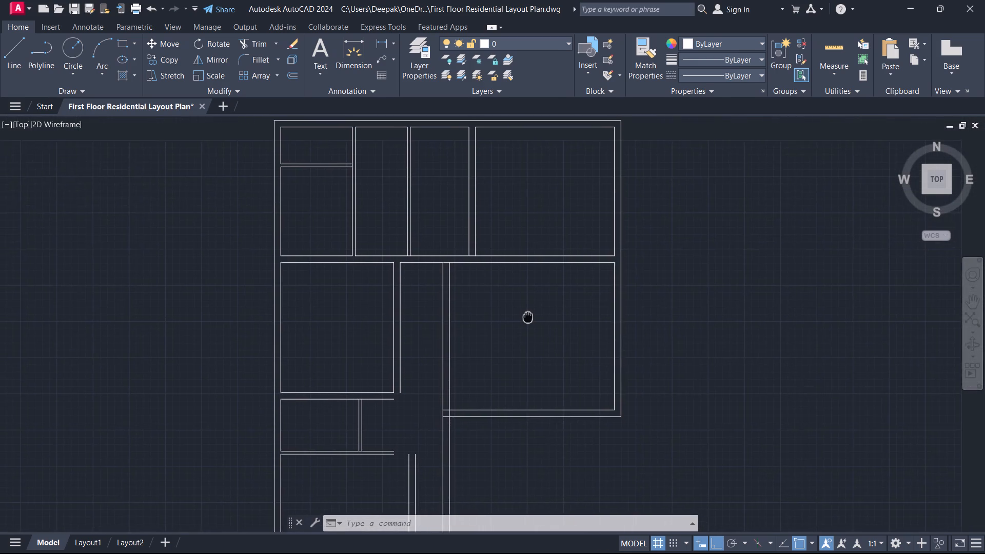
{"action": "middle_click_drag", "start_coordinate": [529, 318], "coordinate": [541, 332]}
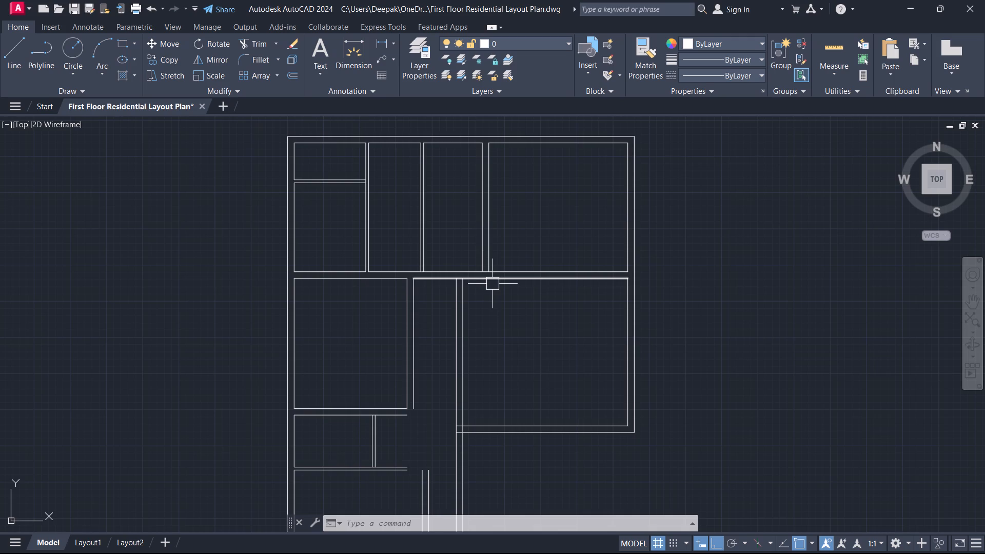
Trim the upper line of the central horizontal wall between the two lines of the upper-right room's left wall.
{"action": "scroll", "coordinate": [493, 284], "scroll_direction": "up", "scroll_amount": 2}
{"action": "middle_click_drag", "start_coordinate": [489, 281], "coordinate": [498, 329]}
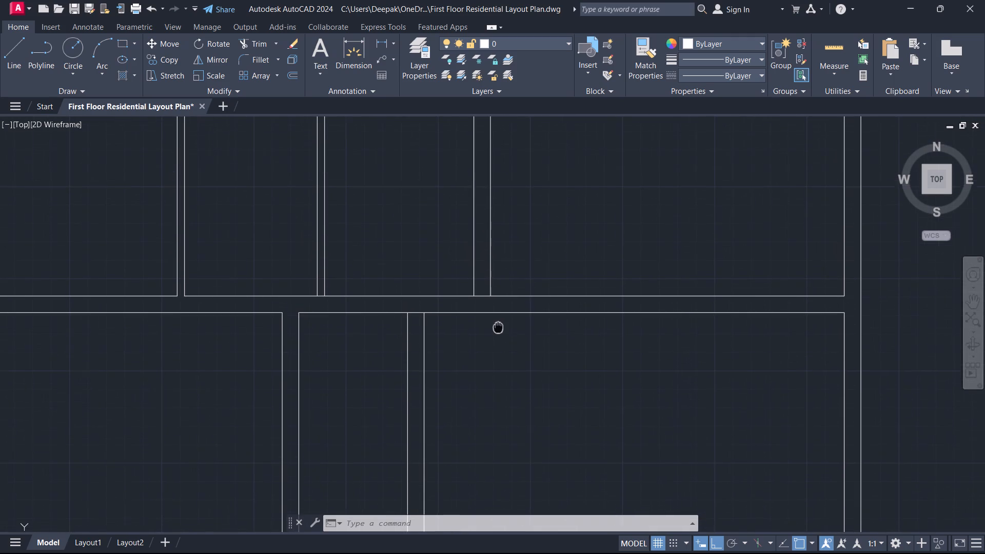
{"action": "middle_click_drag", "start_coordinate": [498, 329], "coordinate": [498, 329]}
{"action": "scroll", "coordinate": [499, 310], "scroll_direction": "up", "scroll_amount": 2}
{"action": "key", "text": "t"}
{"action": "key", "text": "r"}
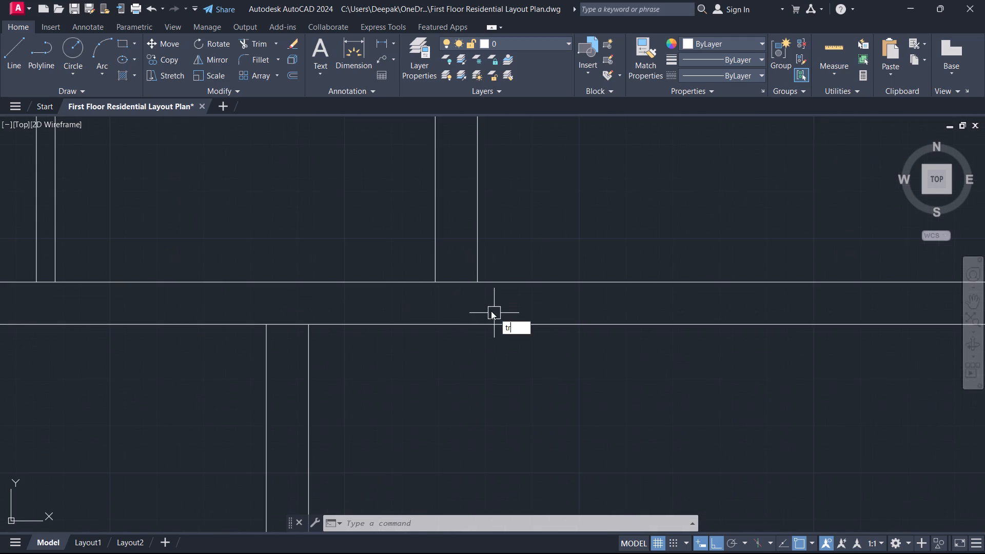
{"action": "key", "text": "space"}
{"action": "left_click_drag", "start_coordinate": [460, 287], "coordinate": [458, 281]}
Trim the upper line of the central horizontal wall where the thin partition between the two narrow upper rooms meets it.
{"action": "middle_click_drag", "start_coordinate": [111, 299], "coordinate": [184, 334]}
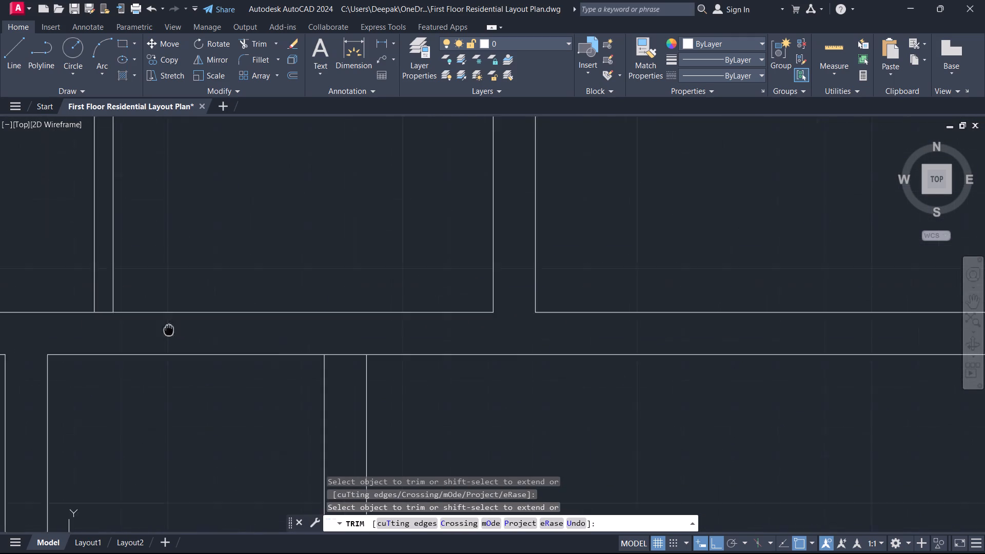
{"action": "middle_click_drag", "start_coordinate": [184, 334], "coordinate": [458, 363]}
{"action": "scroll", "coordinate": [393, 356], "scroll_direction": "up", "scroll_amount": 1}
{"action": "left_click", "coordinate": [393, 346]}
{"action": "left_click", "coordinate": [389, 329]}
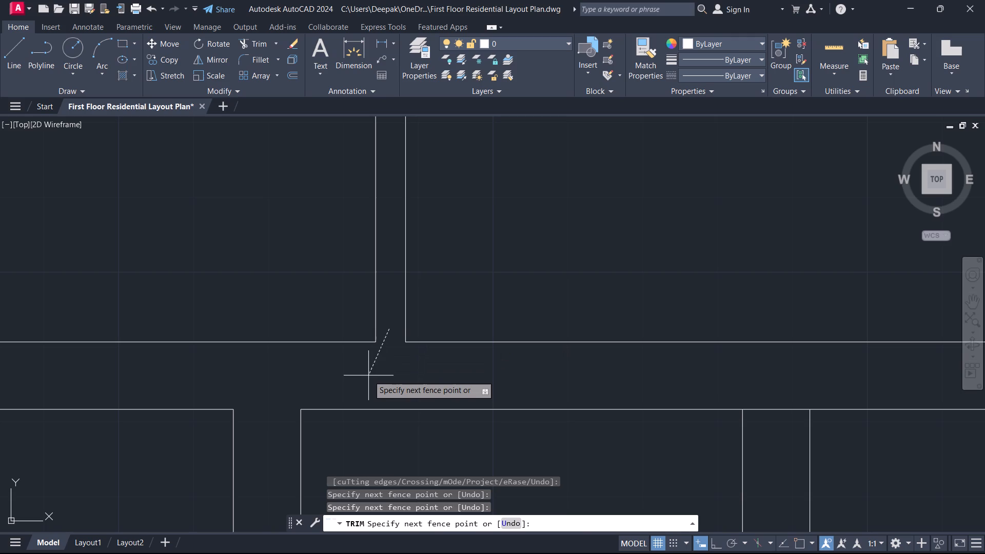
{"action": "left_click", "coordinate": [386, 377]}
{"action": "scroll", "coordinate": [301, 353], "scroll_direction": "up", "scroll_amount": 1}
{"action": "scroll", "coordinate": [301, 353], "scroll_direction": "down", "scroll_amount": 3}
{"action": "scroll", "coordinate": [278, 304], "scroll_direction": "down", "scroll_amount": 2}
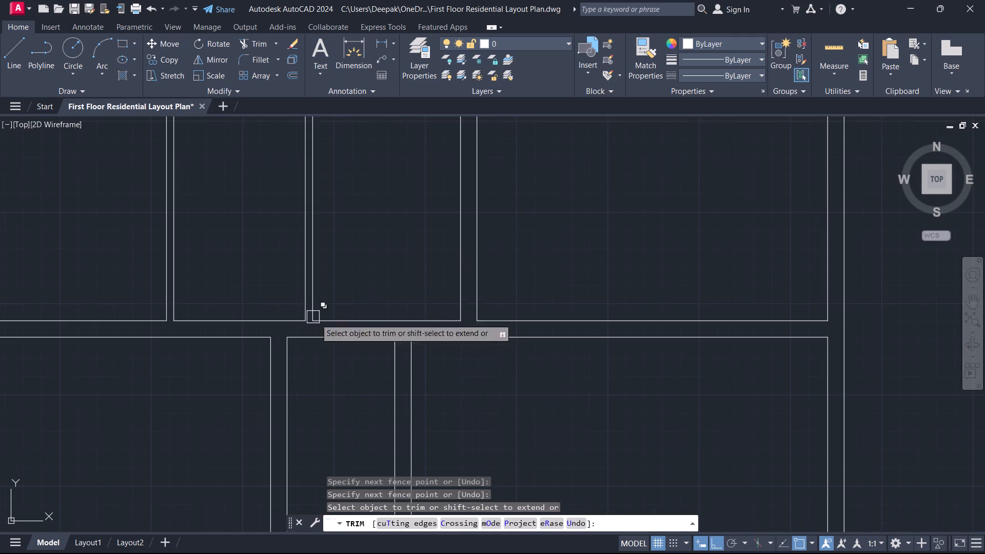
{"action": "scroll", "coordinate": [407, 365], "scroll_direction": "up", "scroll_amount": 3}
{"action": "scroll", "coordinate": [398, 327], "scroll_direction": "down", "scroll_amount": 1}
{"action": "key", "text": "Escape"}
Examine the overall floor plan, including the wall junctions, the corridor and the outer boundary.
{"action": "scroll", "coordinate": [397, 329], "scroll_direction": "down", "scroll_amount": 3}
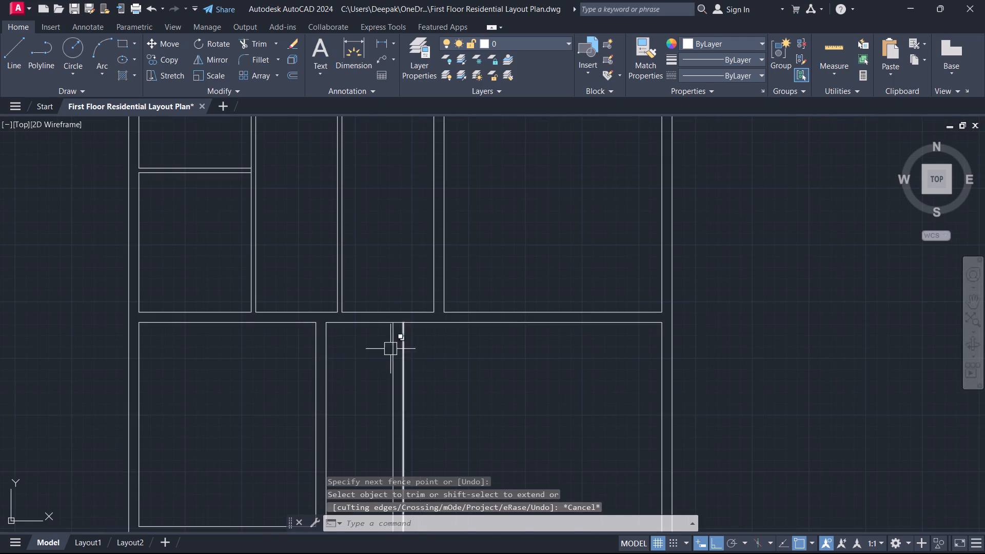
{"action": "middle_click_drag", "start_coordinate": [341, 355], "coordinate": [373, 318]}
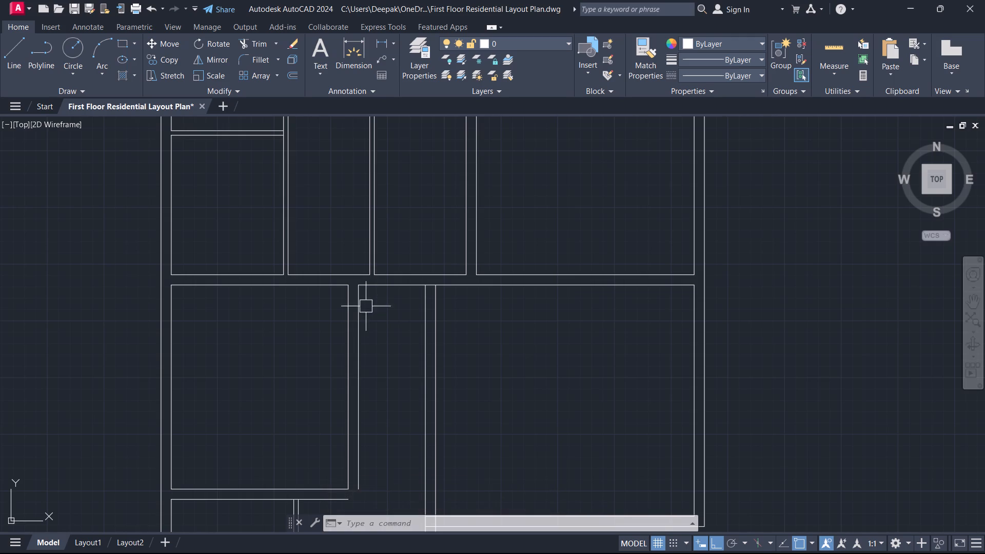
{"action": "scroll", "coordinate": [383, 247], "scroll_direction": "down", "scroll_amount": 2}
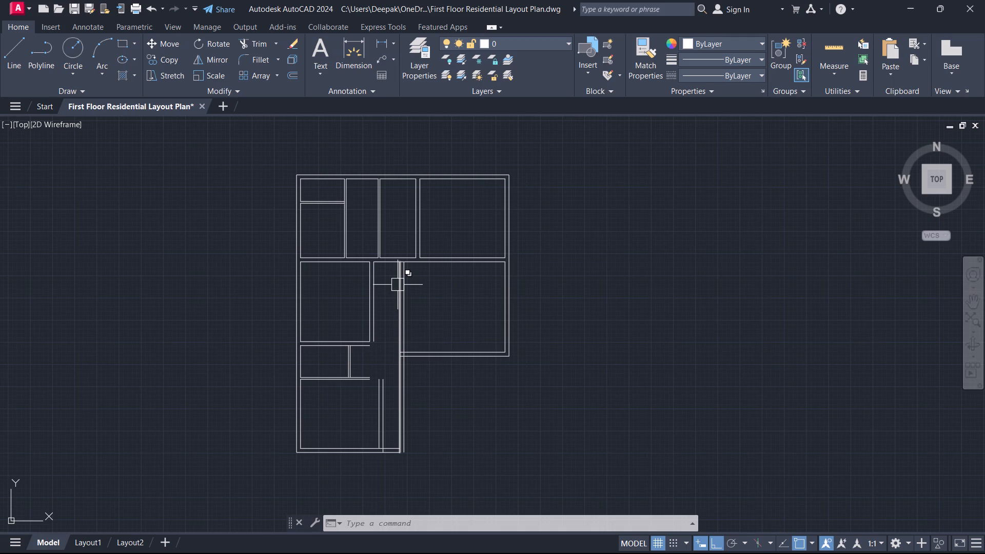
{"action": "middle_click_drag", "start_coordinate": [440, 268], "coordinate": [433, 239]}
{"action": "scroll", "coordinate": [433, 239], "scroll_direction": "down", "scroll_amount": 1}
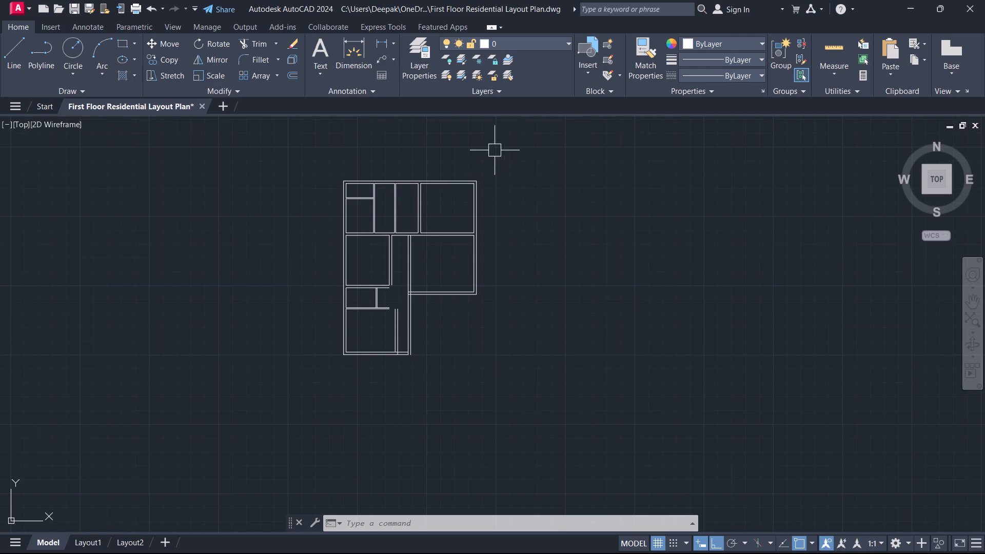
{"action": "middle_click_drag", "start_coordinate": [469, 251], "coordinate": [419, 221]}
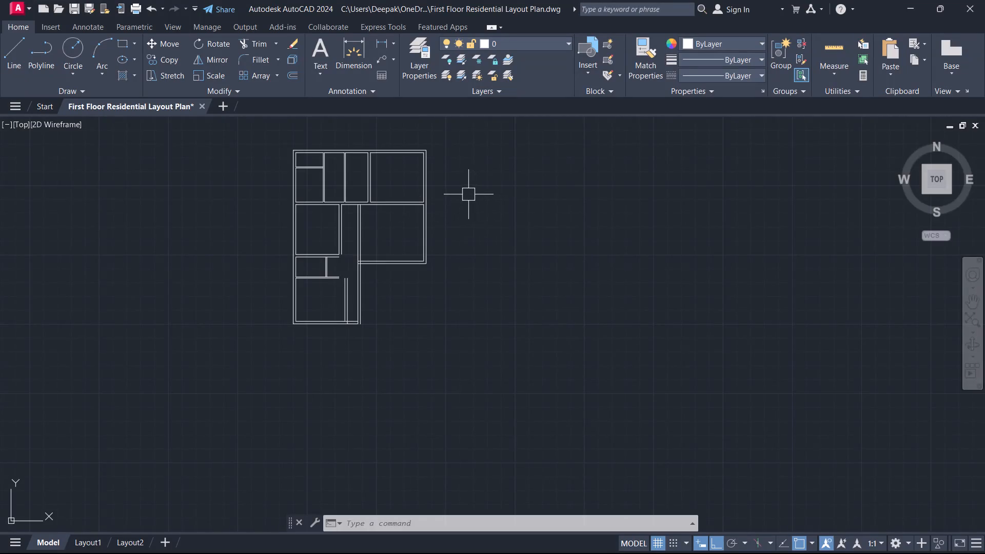
{"action": "scroll", "coordinate": [405, 182], "scroll_direction": "up", "scroll_amount": 1}
{"action": "middle_click_drag", "start_coordinate": [420, 198], "coordinate": [523, 254]}
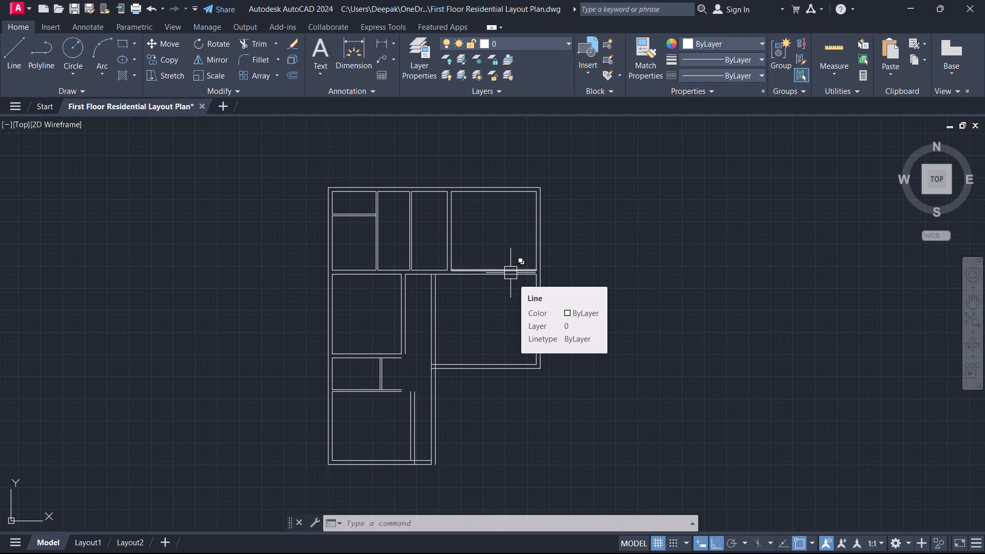
{"action": "middle_click", "coordinate": [548, 207]}
{"action": "scroll", "coordinate": [548, 207], "scroll_direction": "down", "scroll_amount": 1}
{"action": "middle_click_drag", "start_coordinate": [536, 251], "coordinate": [486, 242]}
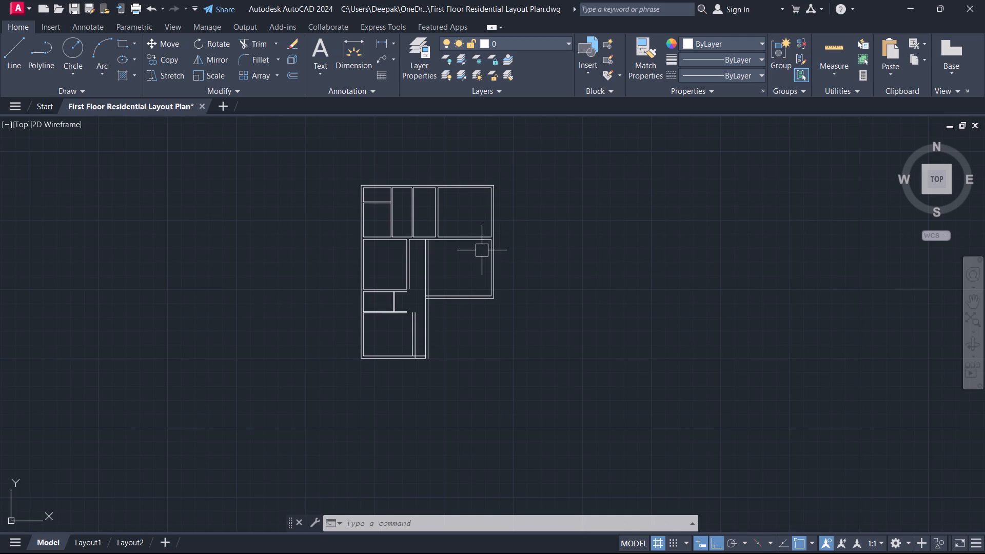
{"action": "middle_click_drag", "start_coordinate": [495, 288], "coordinate": [443, 266]}
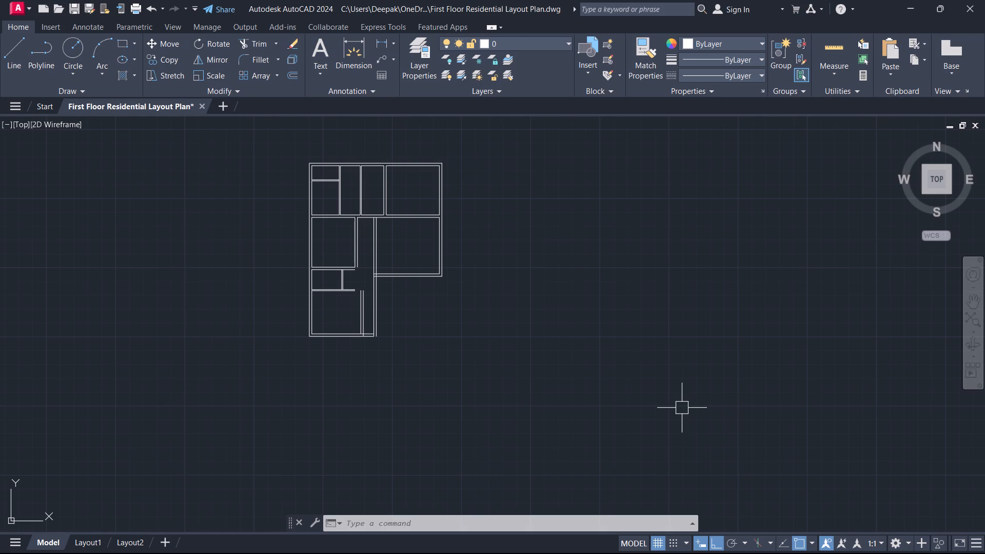
{"action": "right_click", "coordinate": [736, 439]}
Erase both lines of the long vertical wall running from the central horizontal wall to the plan's bottom edge.
{"action": "middle_click_drag", "start_coordinate": [435, 314], "coordinate": [498, 392]}
{"action": "scroll", "coordinate": [435, 314], "scroll_direction": "up", "scroll_amount": 1}
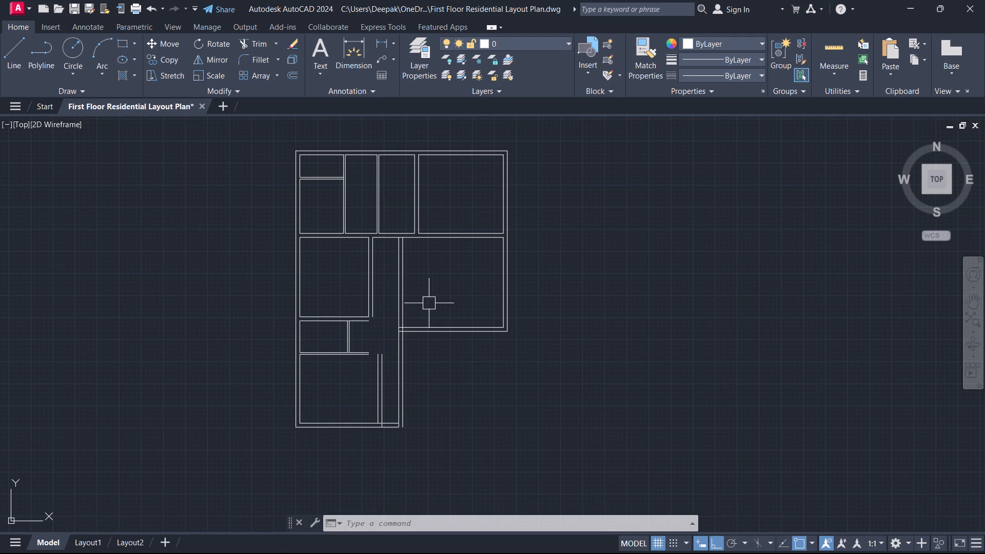
{"action": "left_click_drag", "start_coordinate": [427, 305], "coordinate": [421, 304]}
{"action": "left_click", "coordinate": [381, 284]}
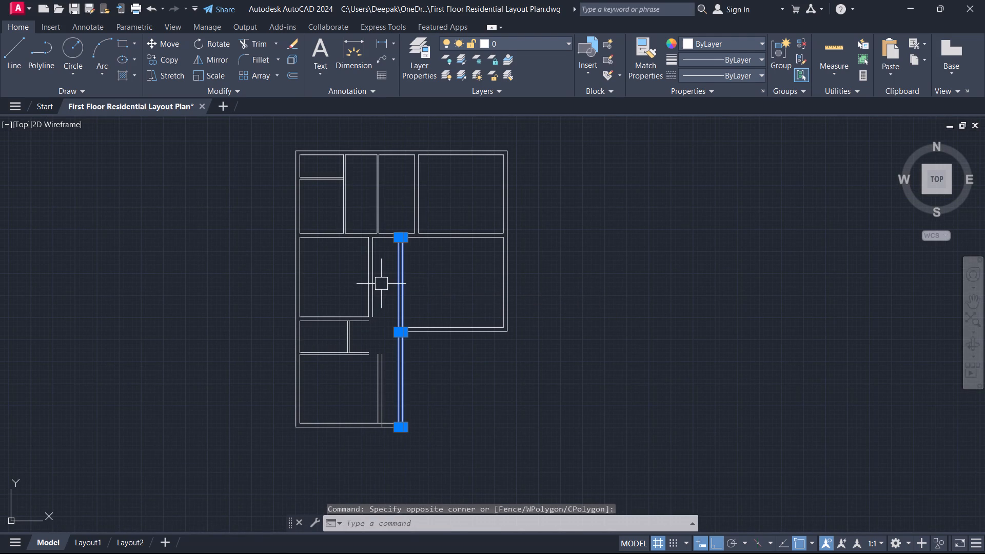
{"action": "key", "text": "Delete"}
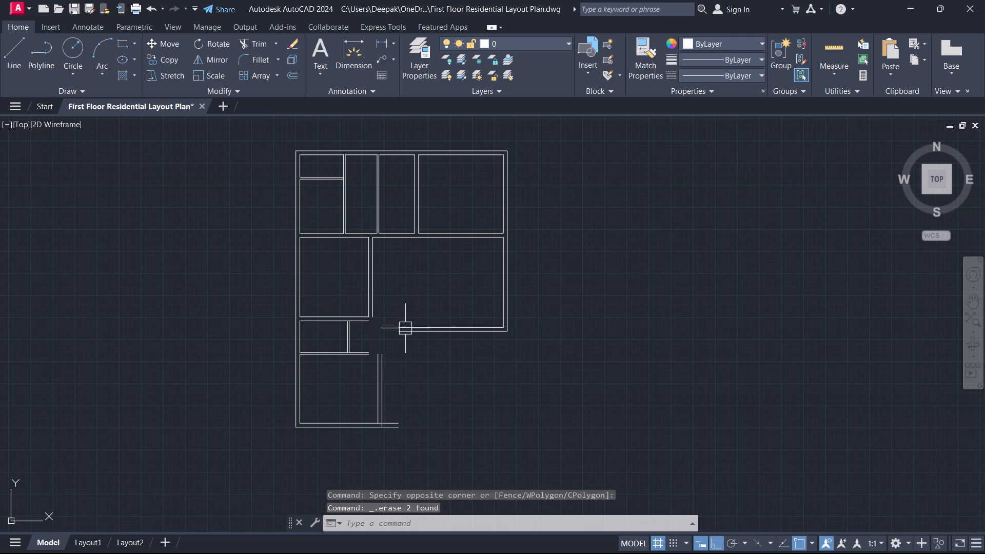
Draw a circle of about 8'-4" radius in the open area below the large room, beside the lower-left room.
{"action": "key", "text": "c"}
{"action": "key", "text": "space"}
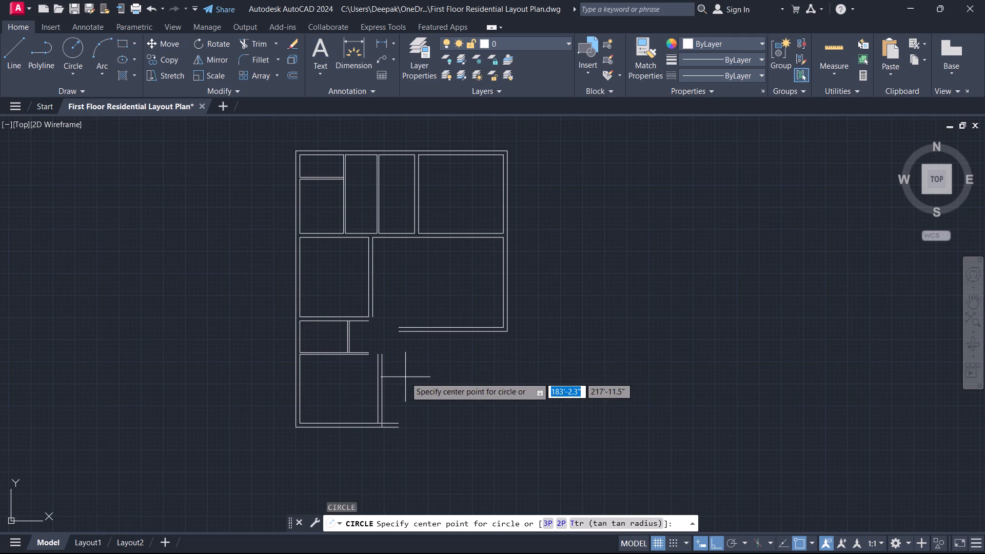
{"action": "left_click", "coordinate": [421, 389]}
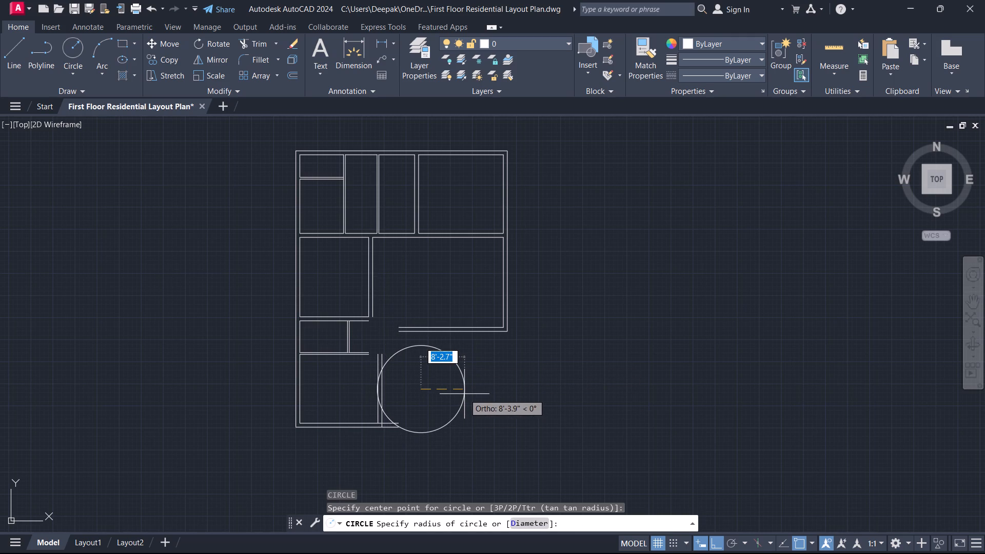
{"action": "left_click", "coordinate": [464, 393]}
{"action": "key", "text": "Escape"}
Move the circle up about 8' so it overlaps the open end of the large room's bottom wall.
{"action": "left_click", "coordinate": [468, 410]}
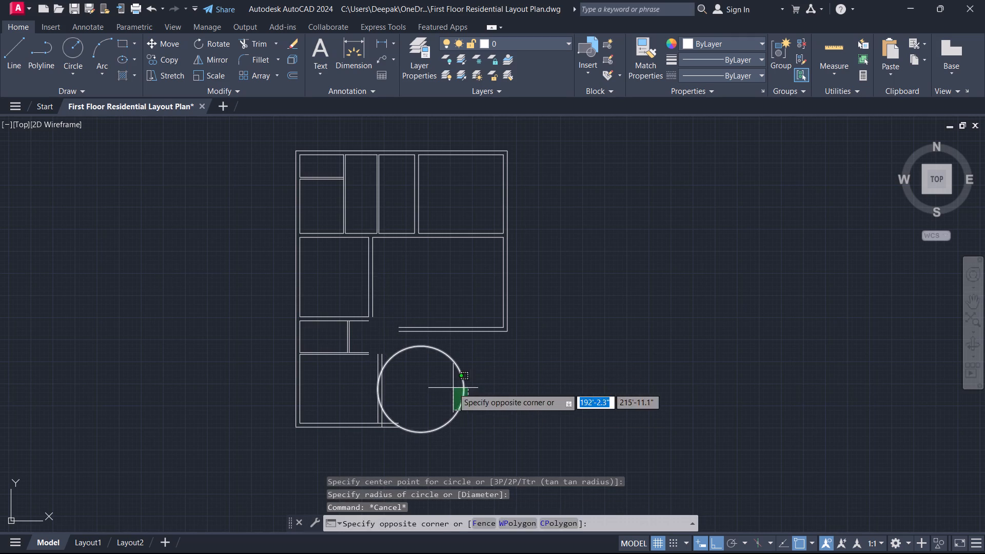
{"action": "left_click", "coordinate": [453, 388]}
{"action": "type", "text": "m"}
{"action": "key", "text": "space"}
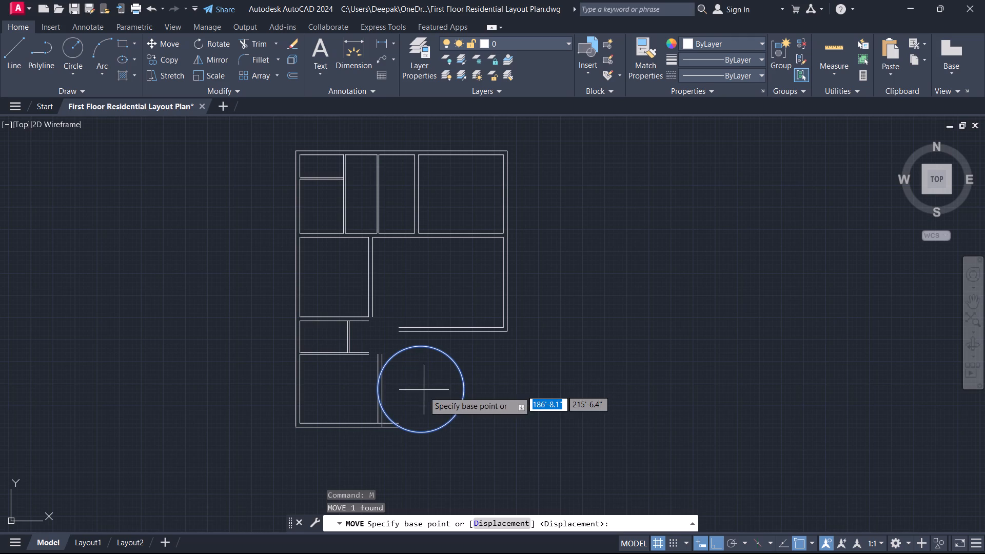
{"action": "left_click", "coordinate": [418, 389]}
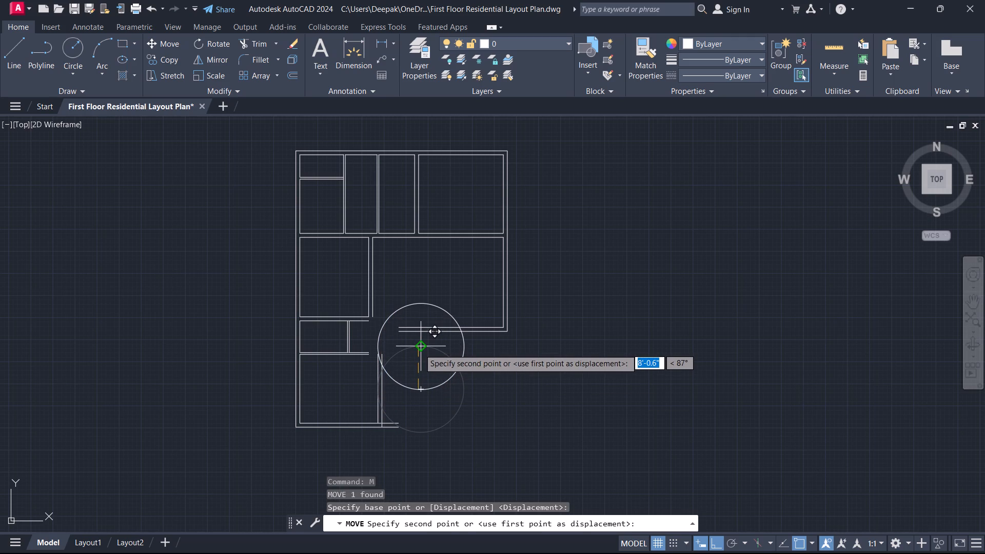
{"action": "left_click", "coordinate": [419, 349]}
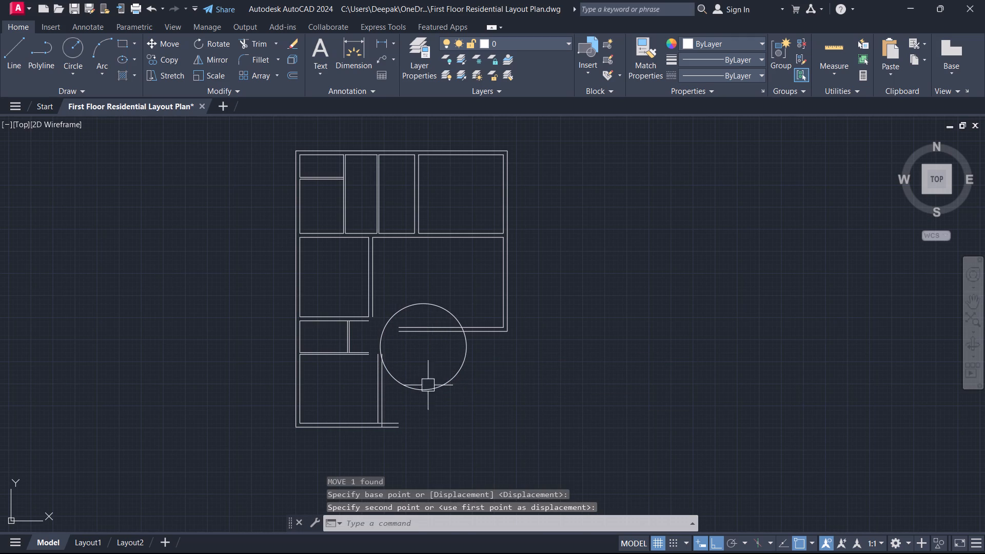
Shift the circle horizontally about 9" toward the lower-left room.
{"action": "left_click", "coordinate": [451, 380]}
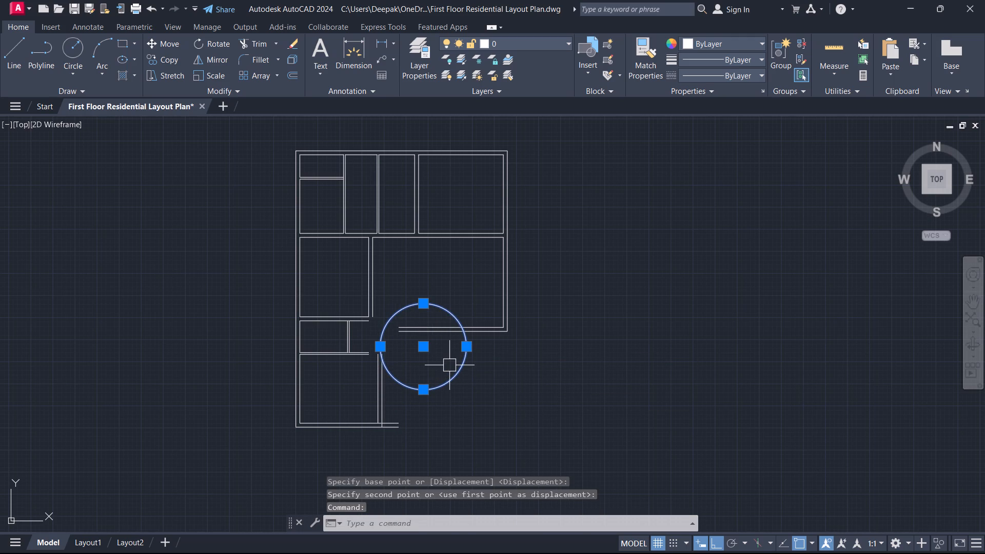
{"action": "key", "text": "m"}
{"action": "key", "text": "space"}
{"action": "left_click", "coordinate": [442, 354]}
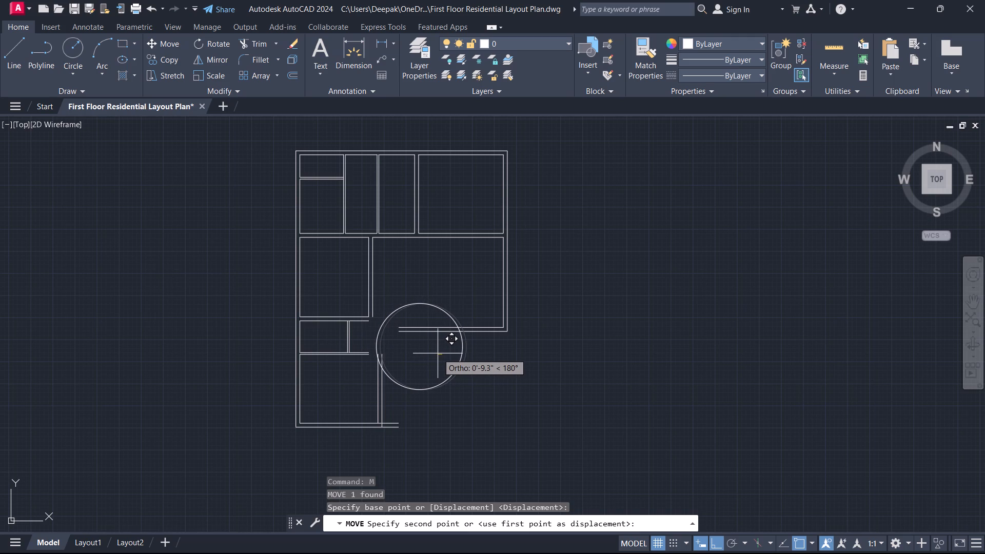
{"action": "left_click", "coordinate": [438, 353]}
{"action": "key", "text": "F1"}
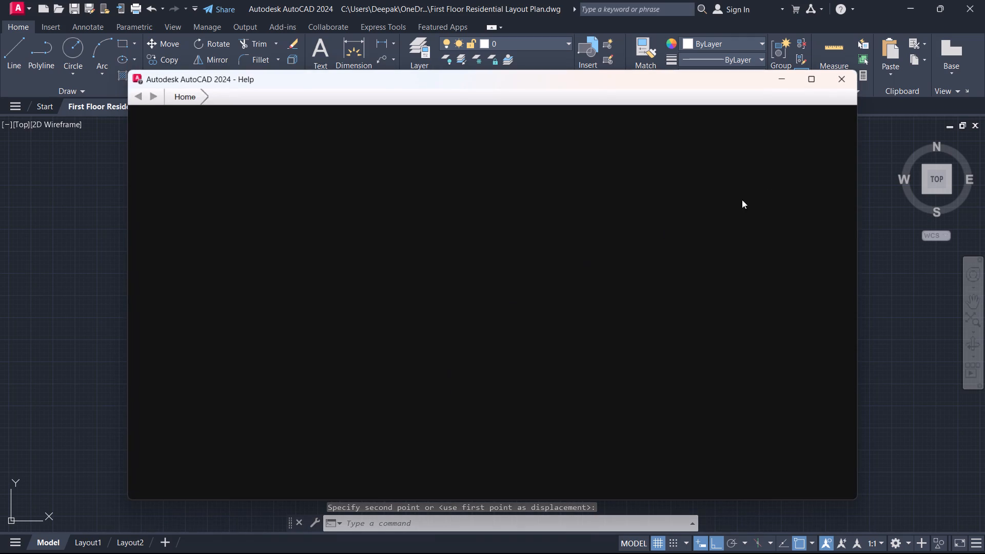
{"action": "left_click", "coordinate": [845, 81]}
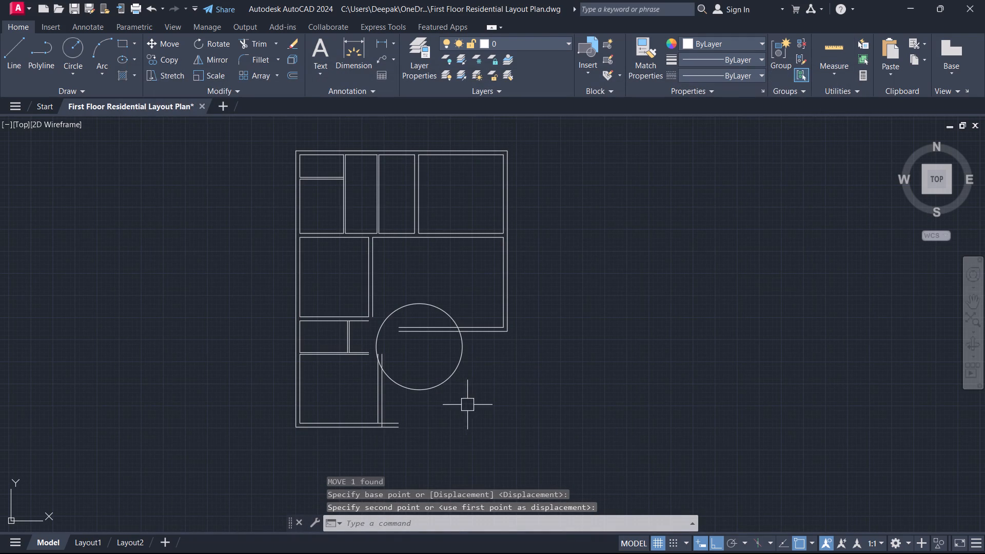
Move the circle straight down about 6'-1" to sit just below the large room's bottom wall.
{"action": "left_click_drag", "start_coordinate": [461, 400], "coordinate": [451, 393]}
{"action": "left_click", "coordinate": [414, 349]}
{"action": "key", "text": "m"}
{"action": "key", "text": "space"}
{"action": "left_click", "coordinate": [448, 397]}
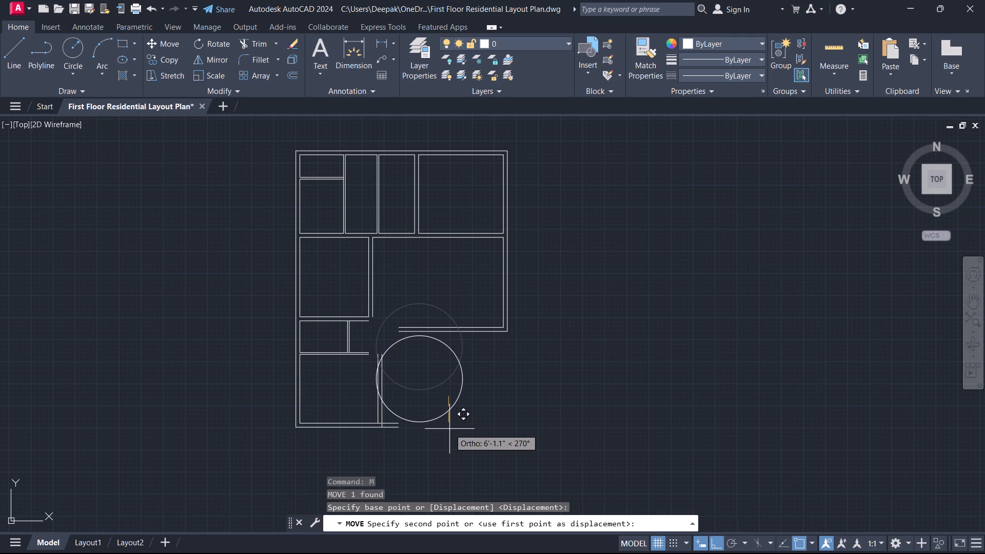
{"action": "left_click", "coordinate": [449, 429]}
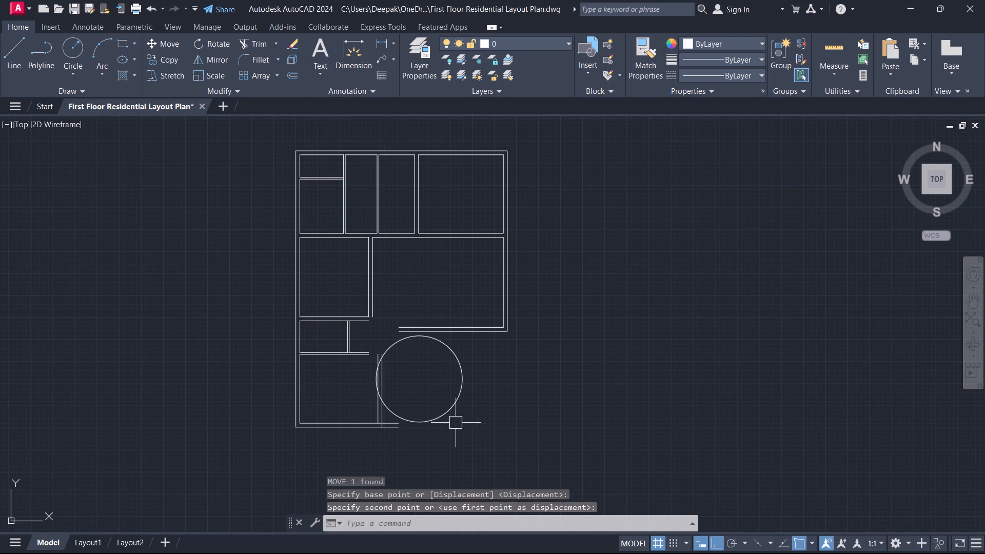
{"action": "key", "text": "Escape"}
Move the circle horizontally away from the lower-left room, clear of that room's right-hand wall.
{"action": "left_click", "coordinate": [482, 395]}
{"action": "left_click", "coordinate": [462, 378]}
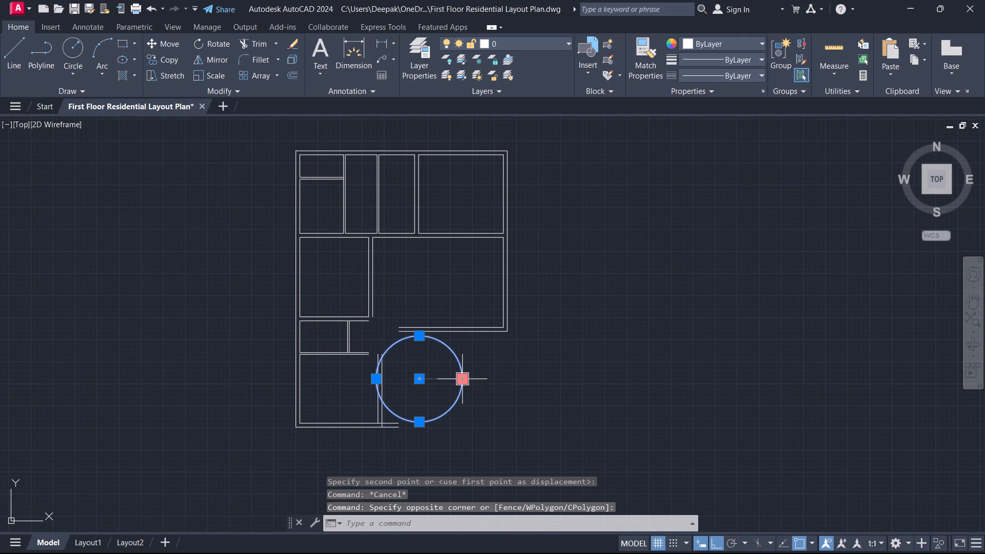
{"action": "type", "text": "m"}
{"action": "key", "text": "space"}
{"action": "left_click", "coordinate": [462, 378]}
{"action": "left_click", "coordinate": [473, 379]}
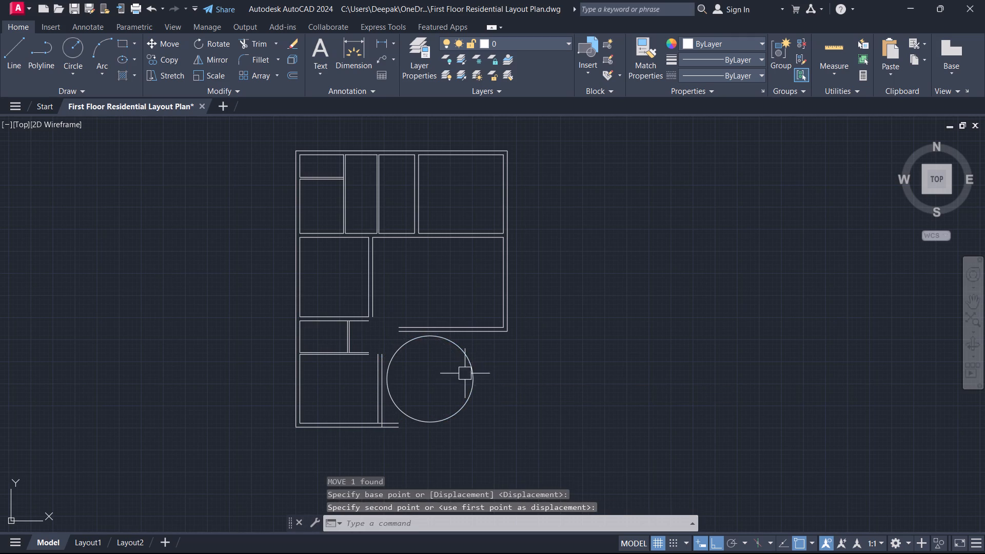
Offset the right line of the small left room's thin partition by 9' toward the large room's bottom wall.
{"action": "middle_click_drag", "start_coordinate": [442, 352], "coordinate": [387, 377]}
{"action": "scroll", "coordinate": [391, 373], "scroll_direction": "up", "scroll_amount": 2}
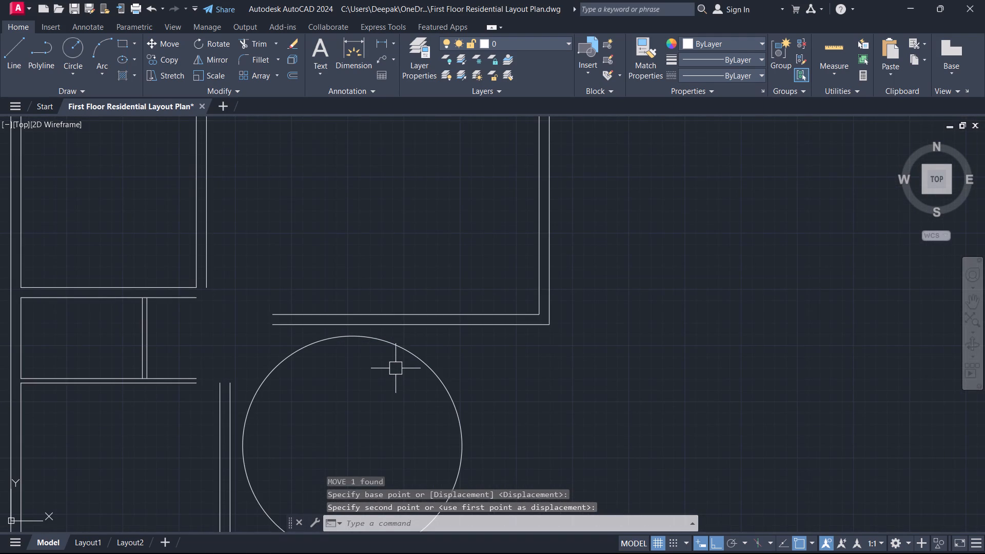
{"action": "scroll", "coordinate": [397, 368], "scroll_direction": "down", "scroll_amount": 1}
{"action": "middle_click_drag", "start_coordinate": [397, 368], "coordinate": [420, 383]}
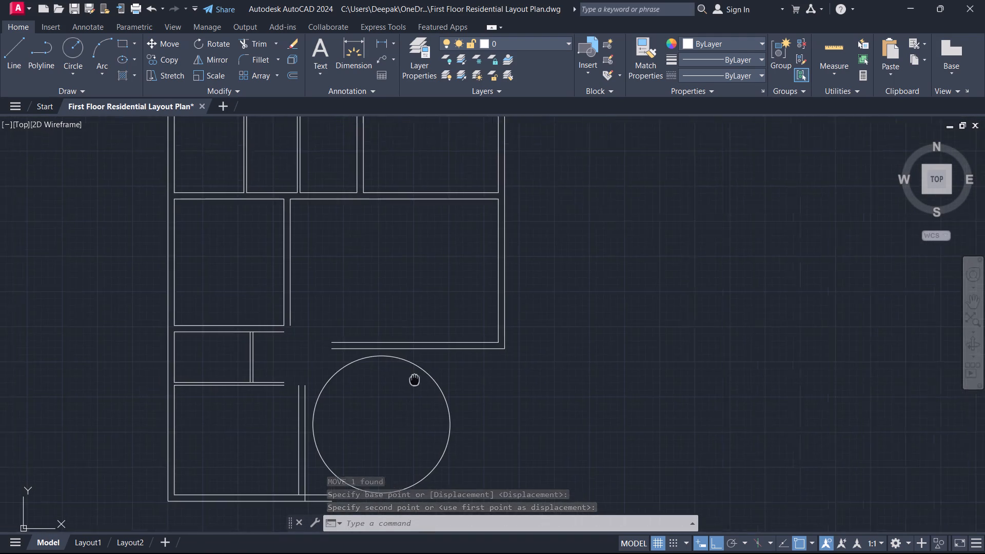
{"action": "middle_click_drag", "start_coordinate": [420, 383], "coordinate": [468, 394]}
{"action": "scroll", "coordinate": [422, 400], "scroll_direction": "up", "scroll_amount": 1}
{"action": "middle_click_drag", "start_coordinate": [425, 399], "coordinate": [461, 347]}
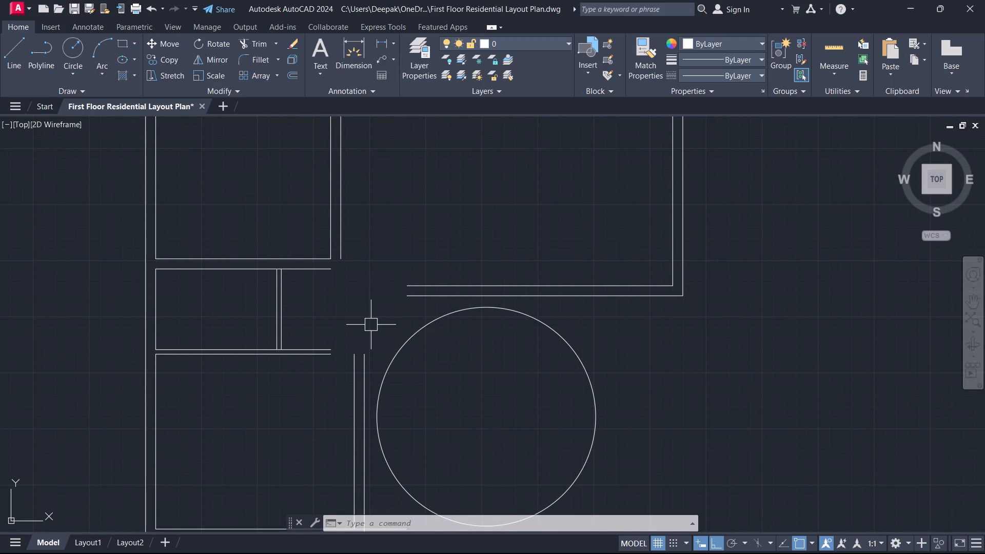
{"action": "type", "text": "o"}
{"action": "key", "text": "space"}
{"action": "type", "text": "9'"}
{"action": "key", "text": "Return"}
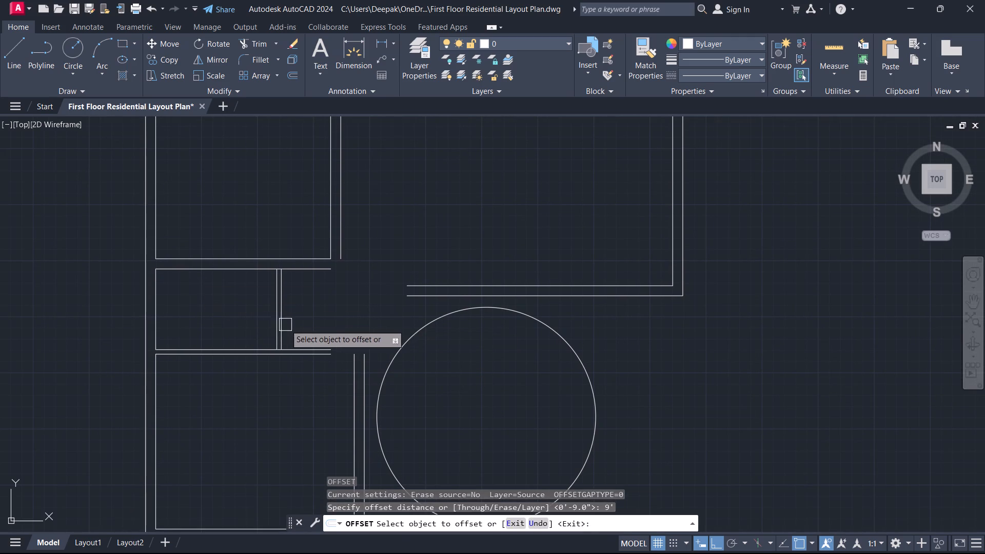
{"action": "left_click", "coordinate": [286, 325]}
{"action": "left_click", "coordinate": [383, 312]}
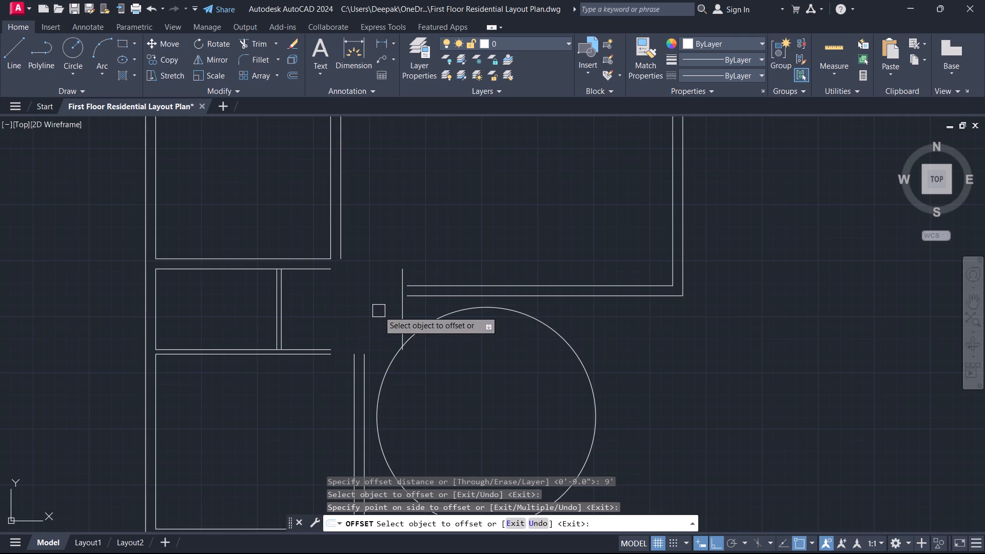
{"action": "key", "text": "Escape"}
{"action": "left_click", "coordinate": [443, 326]}
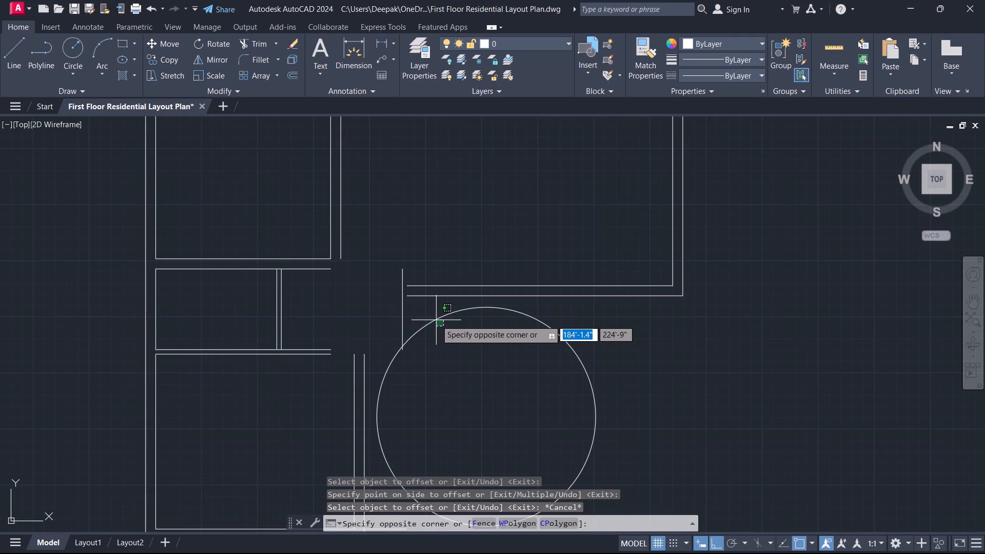
{"action": "key", "text": "Escape"}
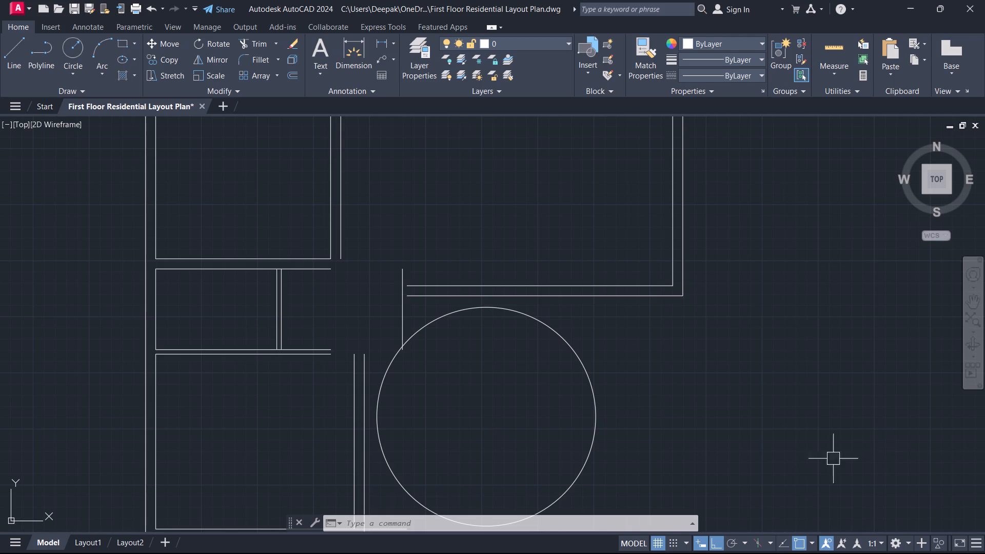
Move the circle straight up until its top reaches the upper line of the large room's bottom wall.
{"action": "middle_click_drag", "start_coordinate": [494, 370], "coordinate": [601, 307]}
{"action": "scroll", "coordinate": [601, 307], "scroll_direction": "down", "scroll_amount": 1}
{"action": "scroll", "coordinate": [544, 299], "scroll_direction": "up", "scroll_amount": 1}
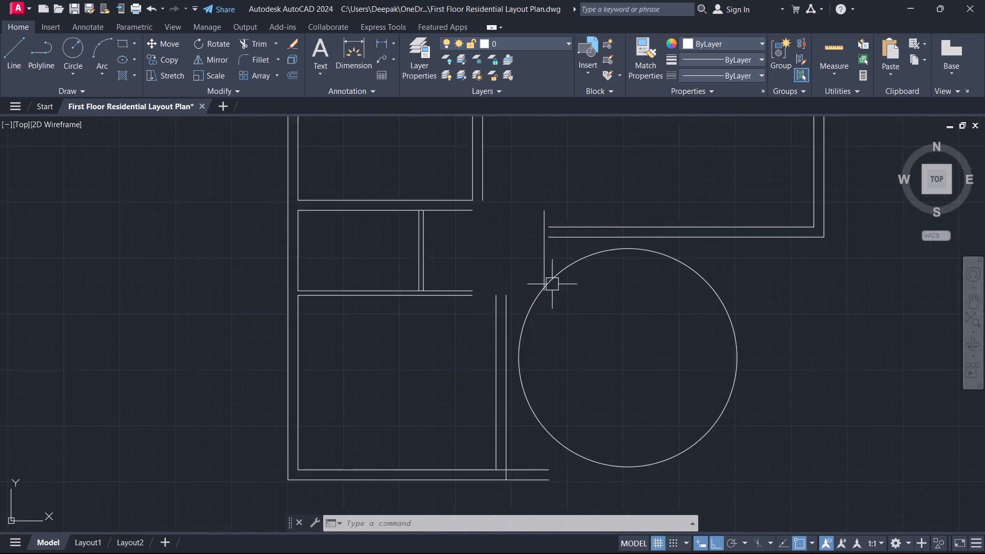
{"action": "scroll", "coordinate": [553, 283], "scroll_direction": "up", "scroll_amount": 1}
{"action": "middle_click_drag", "start_coordinate": [554, 278], "coordinate": [575, 302]}
{"action": "left_click", "coordinate": [643, 276]}
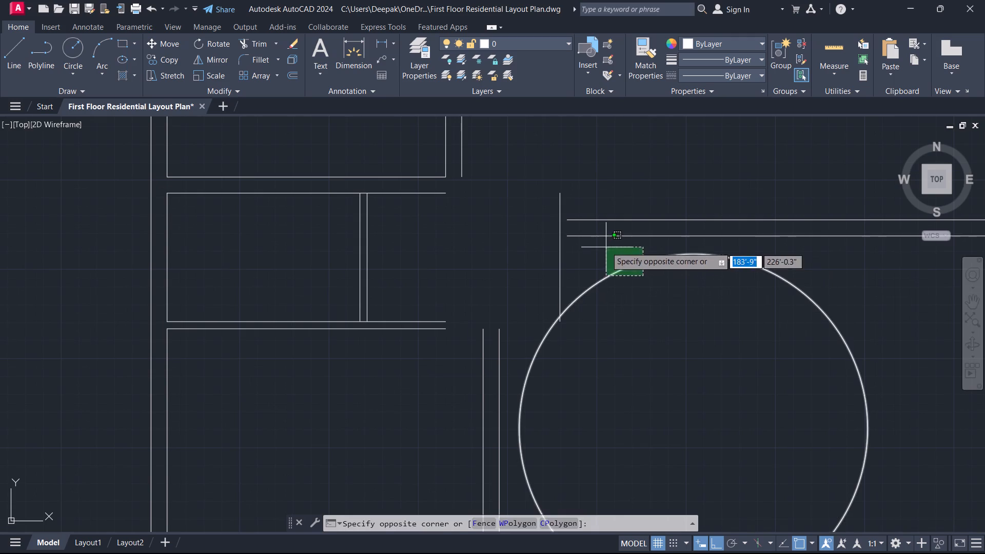
{"action": "left_click", "coordinate": [606, 247]}
{"action": "key", "text": "m"}
{"action": "key", "text": "space"}
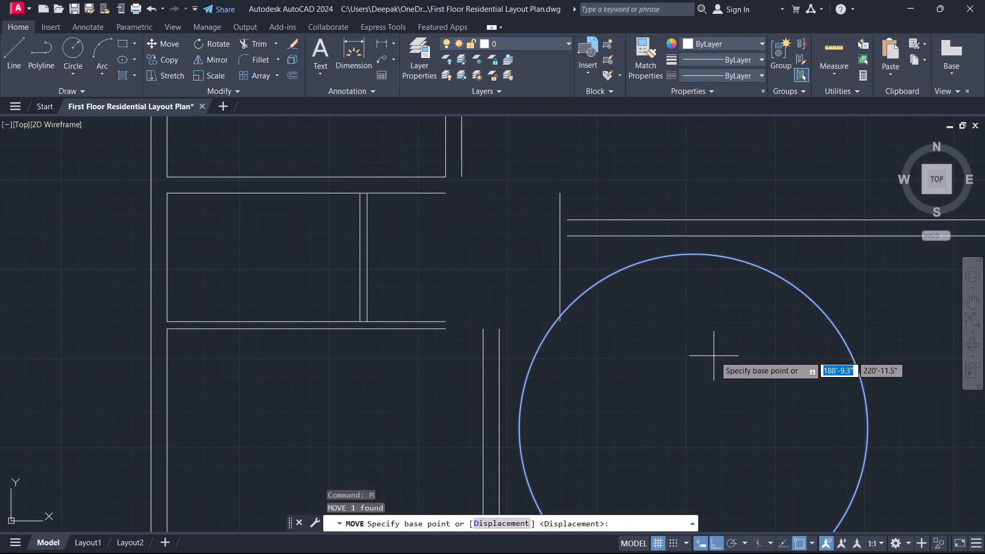
{"action": "left_click", "coordinate": [689, 344]}
{"action": "left_click", "coordinate": [698, 309]}
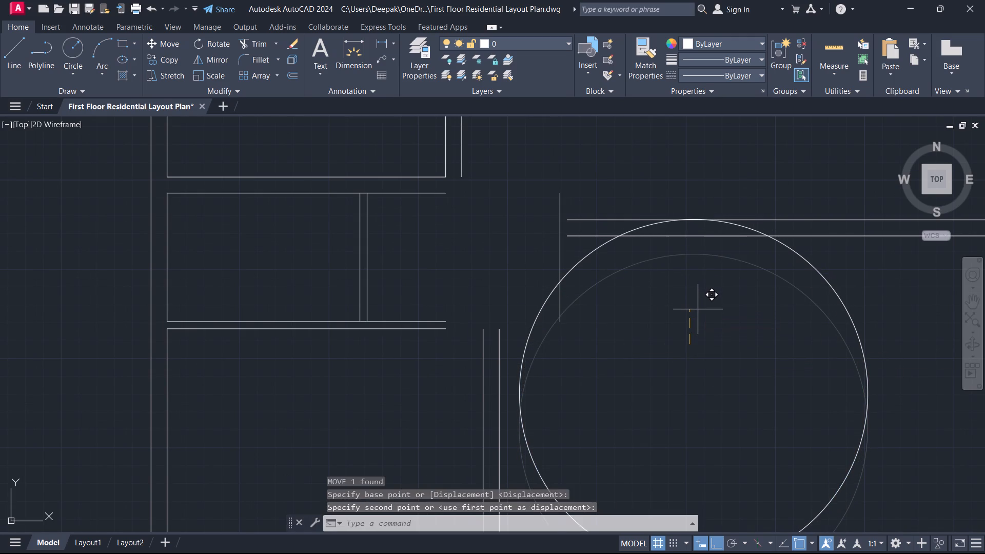
{"action": "key", "text": "Escape"}
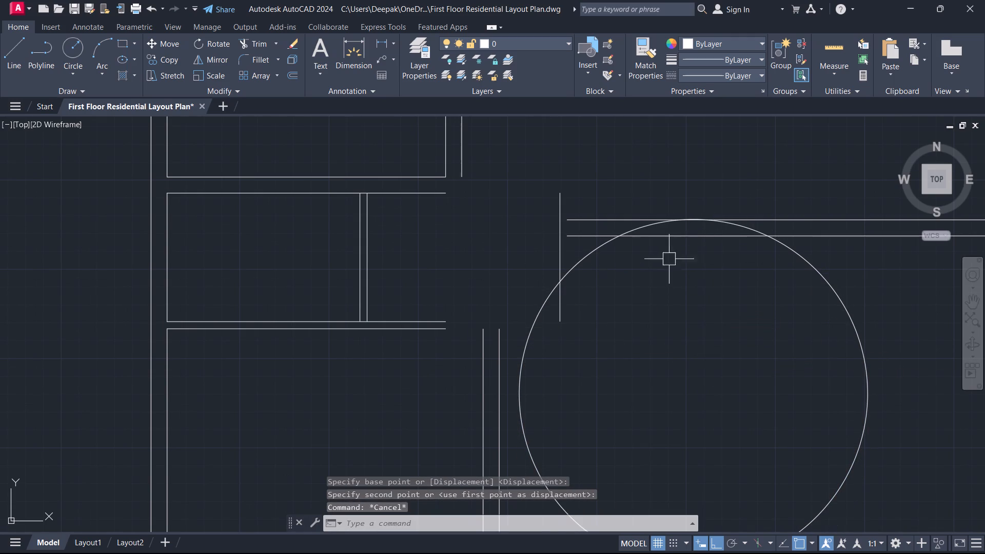
Extend the wall above the lower-left room: its upper line to the circle, its lower line to the room's right-hand wall.
{"action": "type", "text": "ex"}
{"action": "key", "text": "space"}
{"action": "left_click", "coordinate": [417, 285]}
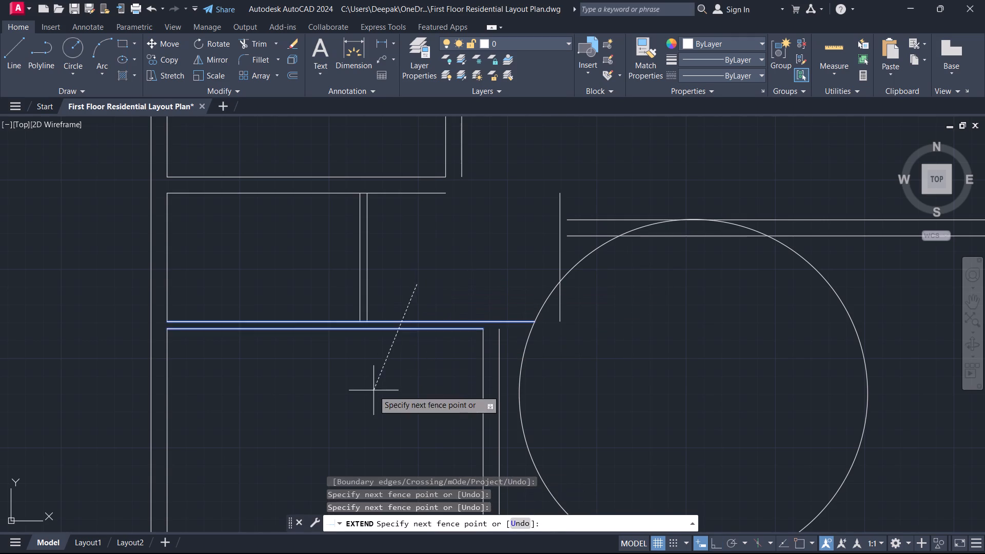
{"action": "left_click", "coordinate": [373, 390]}
{"action": "key", "text": "Escape"}
Move the circle horizontally until its left edge meets the inner line of the lower-left room's right-hand wall.
{"action": "left_click", "coordinate": [843, 312]}
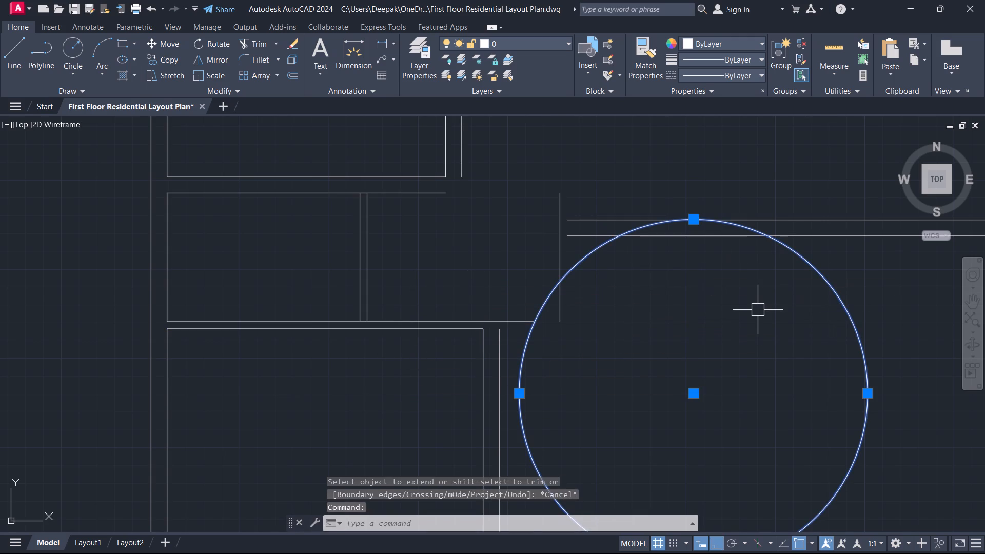
{"action": "key", "text": "m"}
{"action": "key", "text": "space"}
{"action": "left_click", "coordinate": [804, 321]}
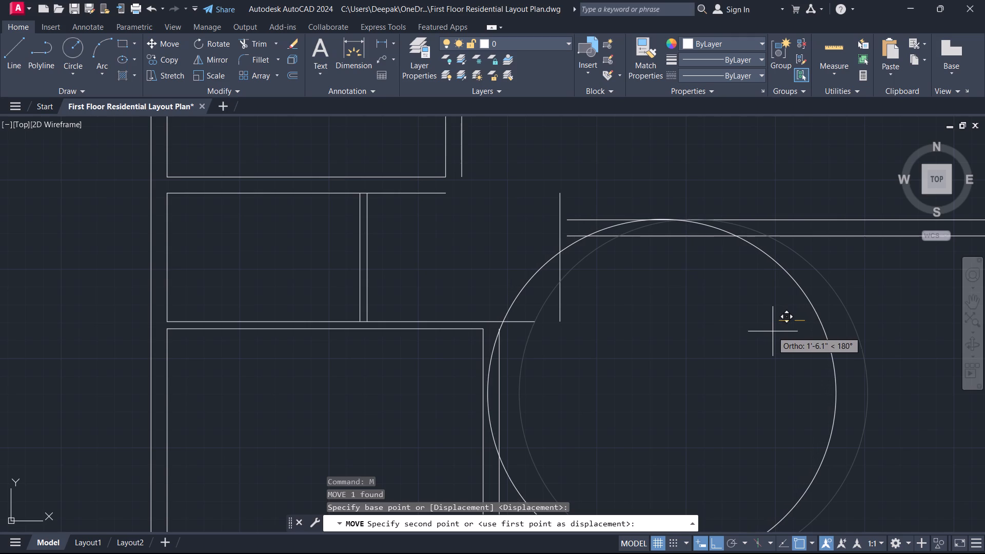
{"action": "left_click", "coordinate": [769, 330]}
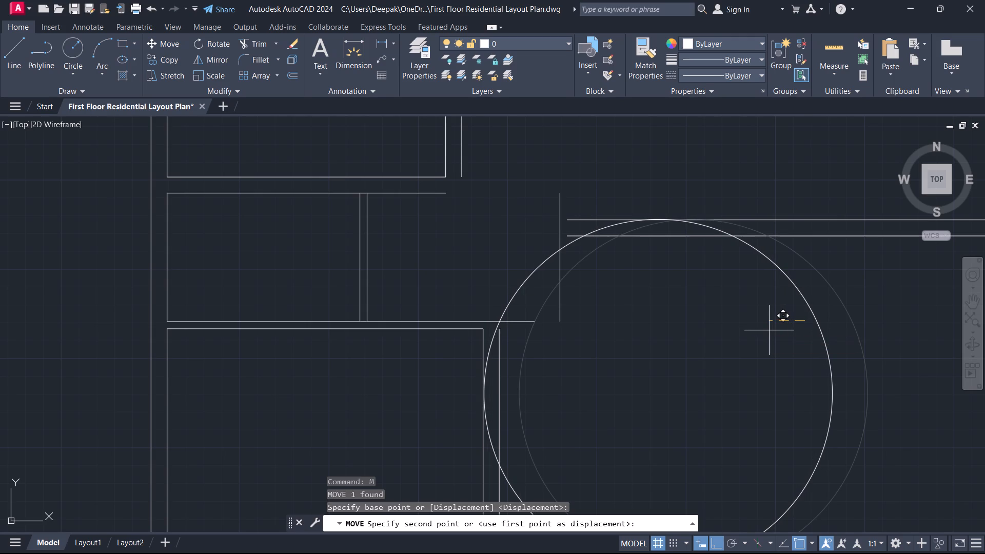
{"action": "key", "text": "Escape"}
Trim the upper part of the outer line of the lower-left room's right-hand wall back to the circle.
{"action": "middle_click_drag", "start_coordinate": [515, 346], "coordinate": [584, 215]}
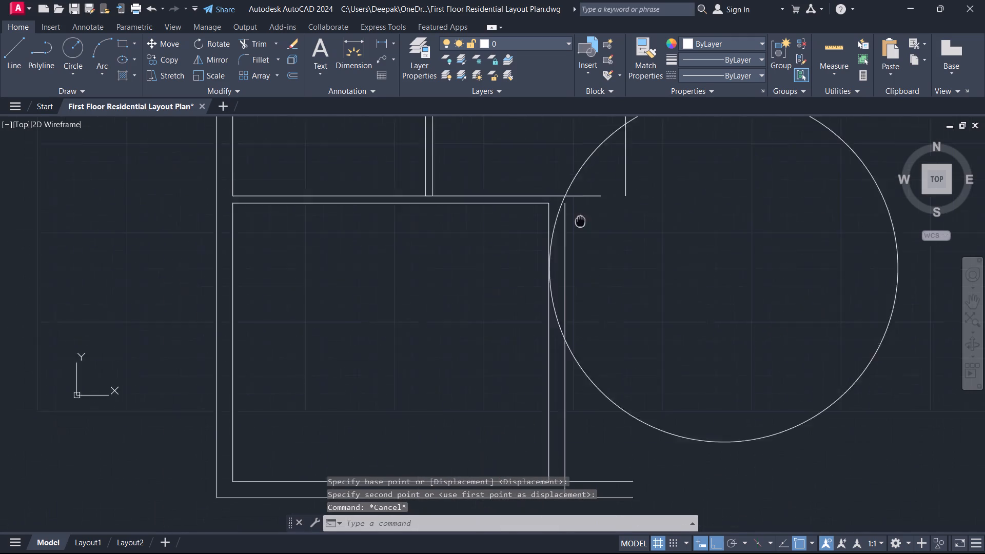
{"action": "middle_click_drag", "start_coordinate": [584, 215], "coordinate": [602, 191]}
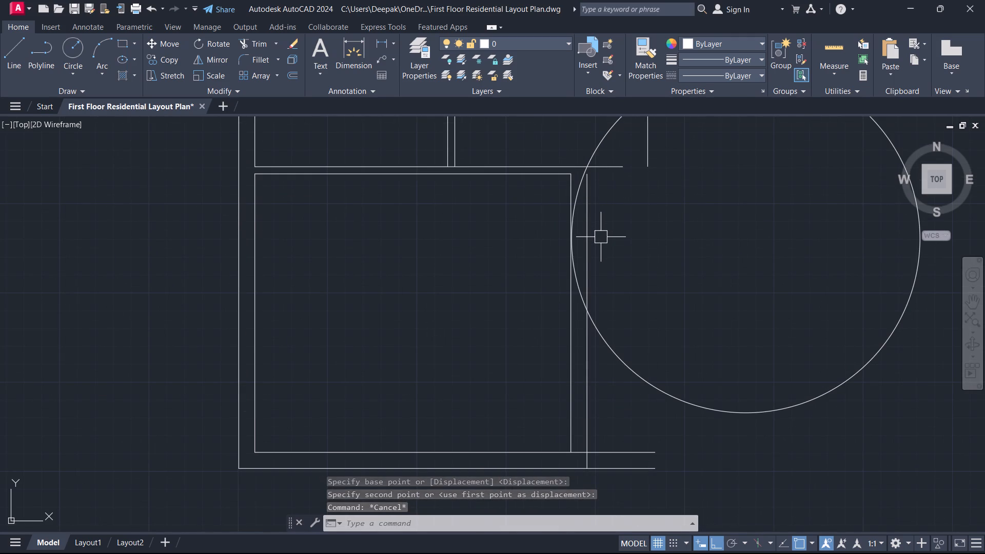
{"action": "type", "text": "tr"}
{"action": "key", "text": "space"}
{"action": "left_click", "coordinate": [590, 236]}
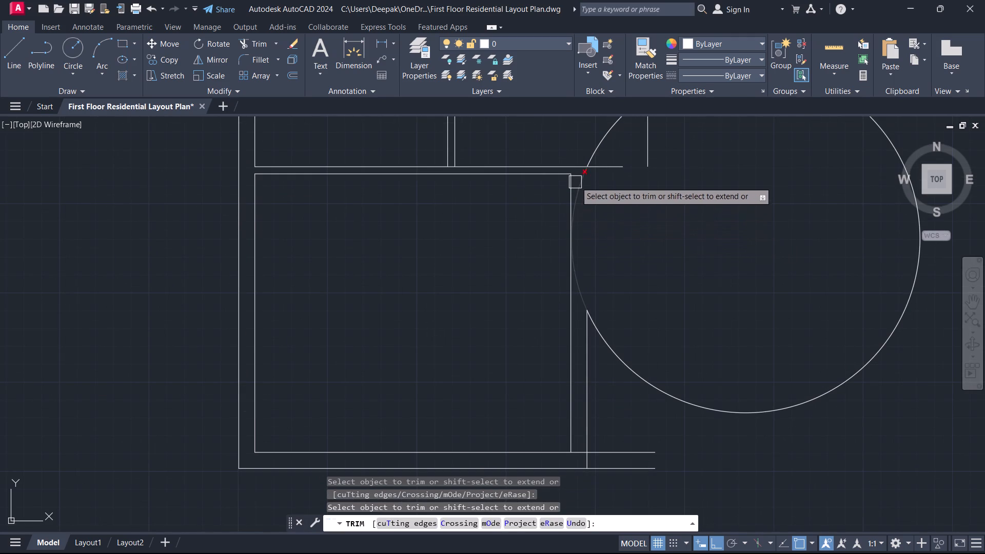
{"action": "scroll", "coordinate": [558, 234], "scroll_direction": "up", "scroll_amount": 4}
{"action": "scroll", "coordinate": [585, 255], "scroll_direction": "down", "scroll_amount": 5}
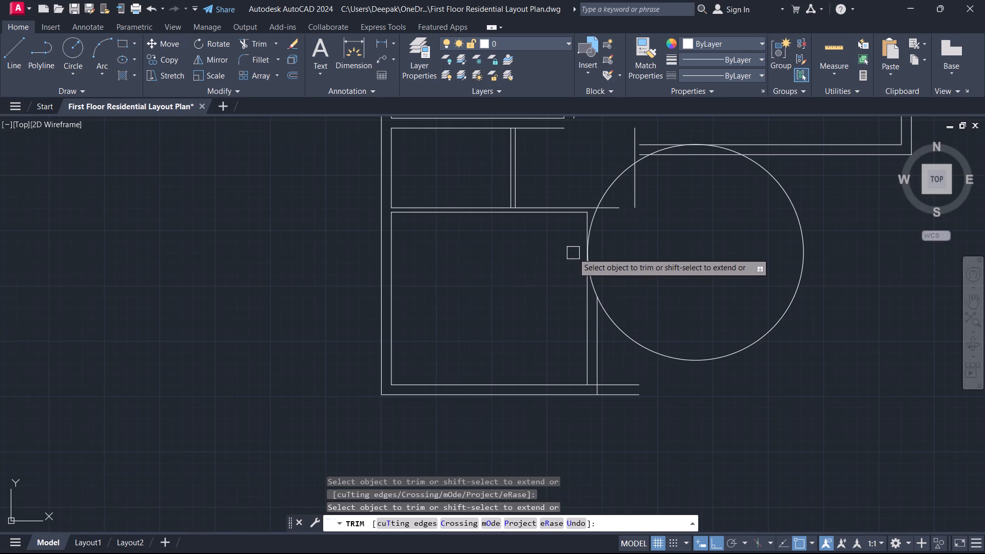
{"action": "scroll", "coordinate": [575, 247], "scroll_direction": "up", "scroll_amount": 2}
{"action": "scroll", "coordinate": [595, 199], "scroll_direction": "up", "scroll_amount": 1}
{"action": "scroll", "coordinate": [593, 197], "scroll_direction": "down", "scroll_amount": 3}
{"action": "key", "text": "Escape"}
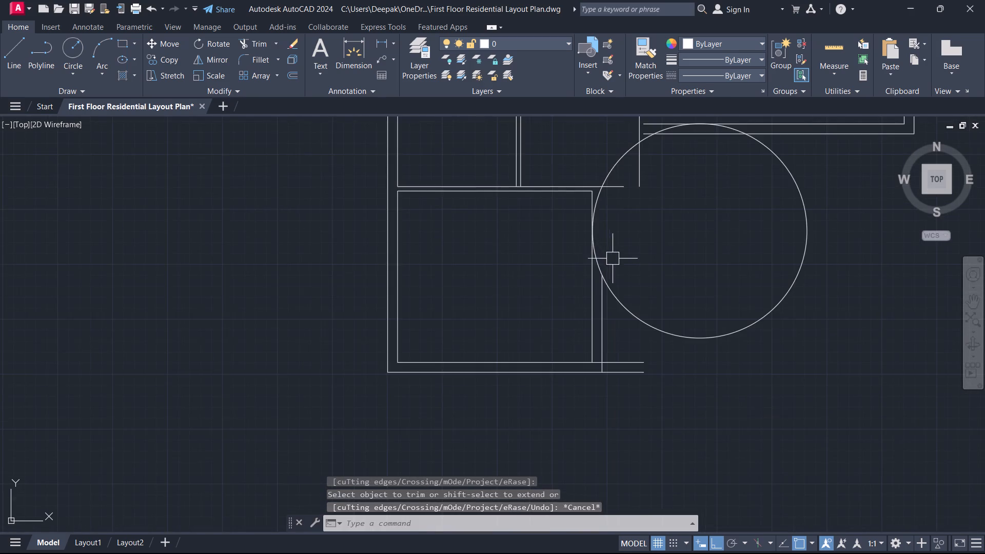
Move the circle about 0.4 inches left so its leftmost point meets the inner line of the lower-left room's right-hand wall.
{"action": "scroll", "coordinate": [613, 259], "scroll_direction": "up", "scroll_amount": 3}
{"action": "left_click", "coordinate": [562, 275]}
{"action": "left_click", "coordinate": [542, 275]}
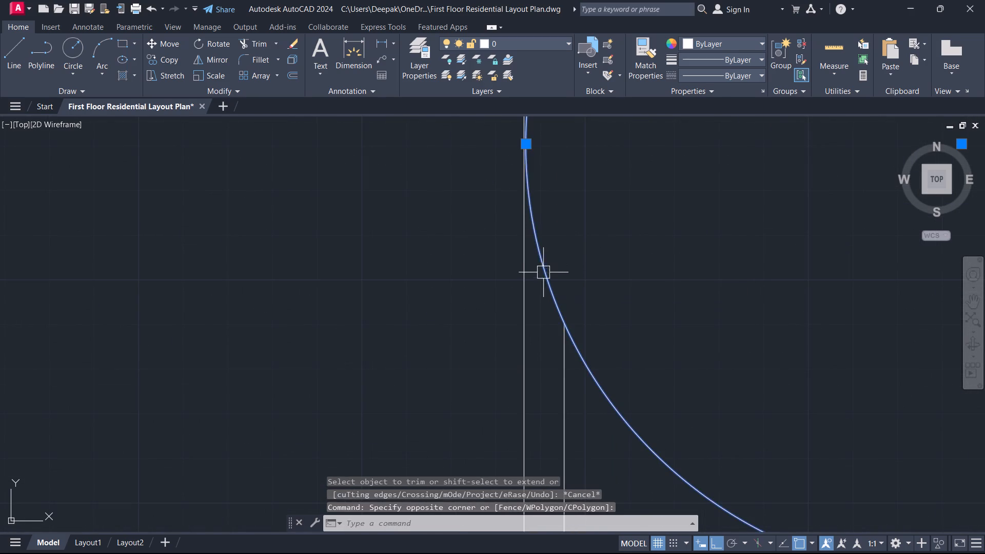
{"action": "middle_click_drag", "start_coordinate": [528, 177], "coordinate": [542, 239]}
{"action": "scroll", "coordinate": [539, 218], "scroll_direction": "up", "scroll_amount": 4}
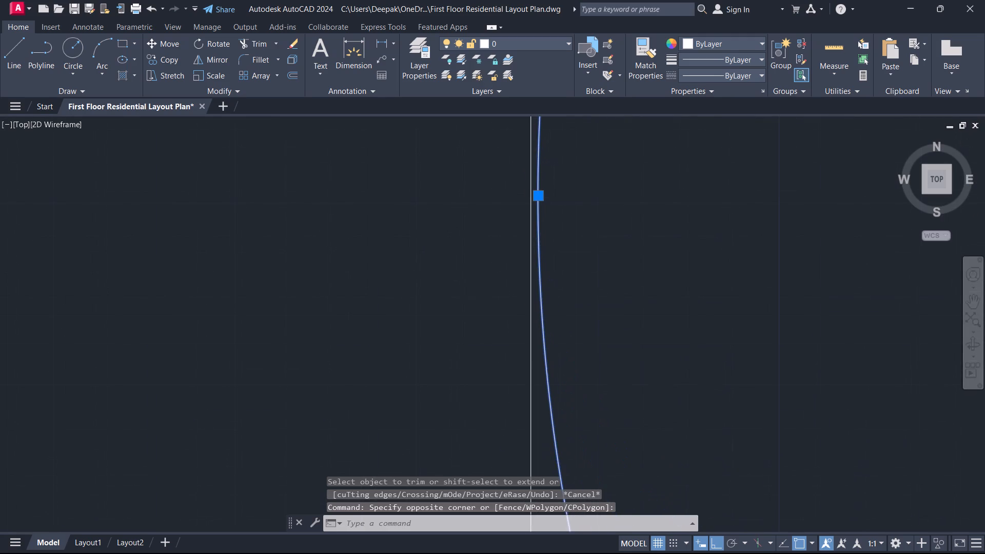
{"action": "key", "text": "m"}
{"action": "key", "text": "space"}
{"action": "left_click", "coordinate": [538, 195]}
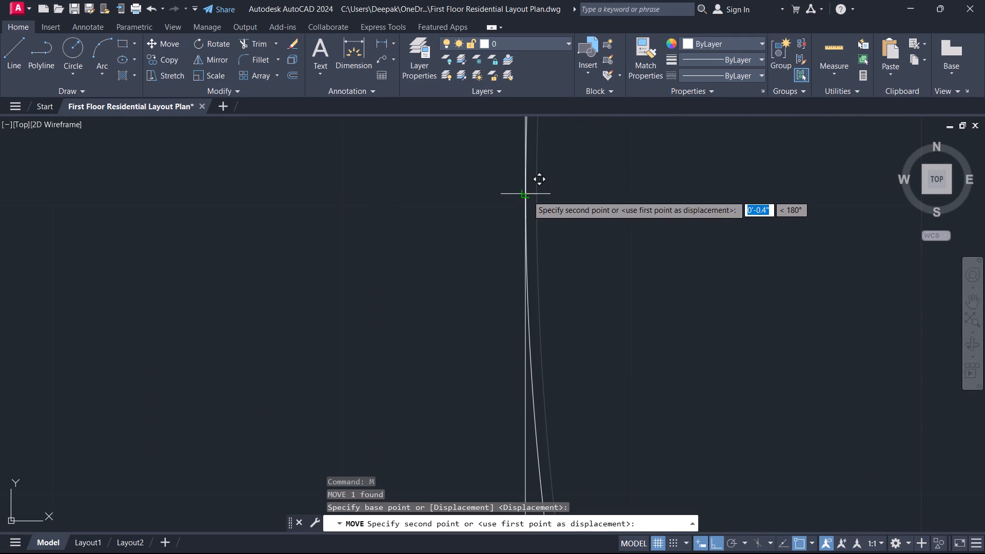
{"action": "left_click", "coordinate": [527, 195]}
{"action": "key", "text": "Escape"}
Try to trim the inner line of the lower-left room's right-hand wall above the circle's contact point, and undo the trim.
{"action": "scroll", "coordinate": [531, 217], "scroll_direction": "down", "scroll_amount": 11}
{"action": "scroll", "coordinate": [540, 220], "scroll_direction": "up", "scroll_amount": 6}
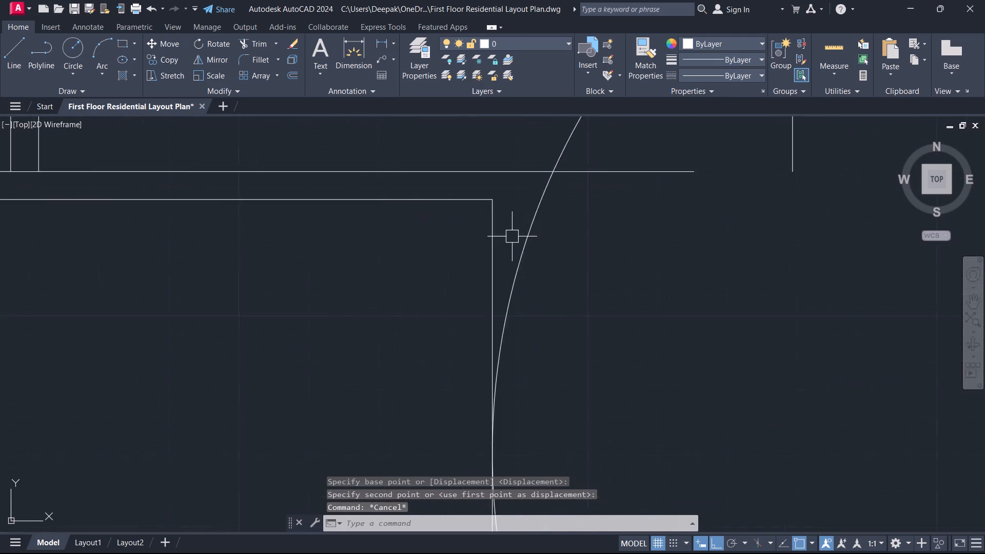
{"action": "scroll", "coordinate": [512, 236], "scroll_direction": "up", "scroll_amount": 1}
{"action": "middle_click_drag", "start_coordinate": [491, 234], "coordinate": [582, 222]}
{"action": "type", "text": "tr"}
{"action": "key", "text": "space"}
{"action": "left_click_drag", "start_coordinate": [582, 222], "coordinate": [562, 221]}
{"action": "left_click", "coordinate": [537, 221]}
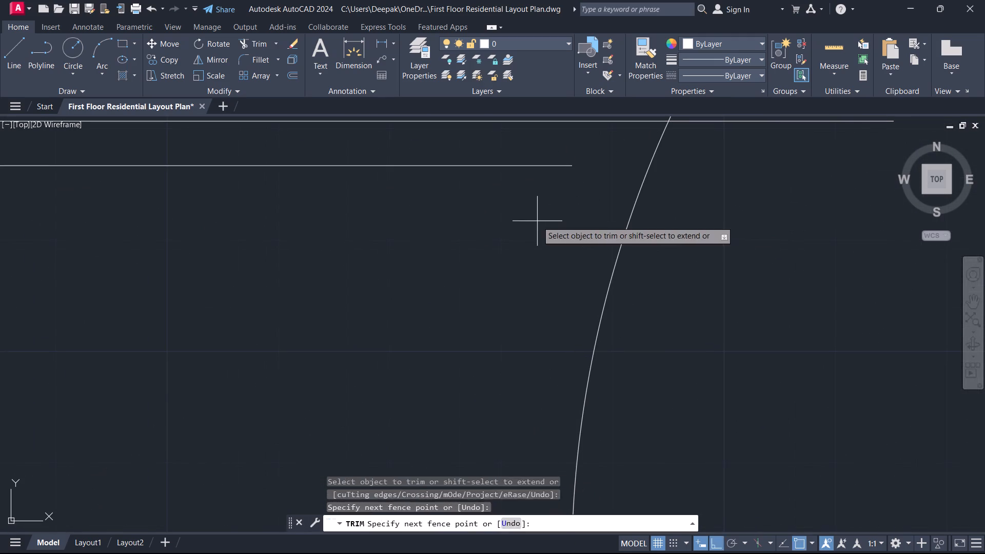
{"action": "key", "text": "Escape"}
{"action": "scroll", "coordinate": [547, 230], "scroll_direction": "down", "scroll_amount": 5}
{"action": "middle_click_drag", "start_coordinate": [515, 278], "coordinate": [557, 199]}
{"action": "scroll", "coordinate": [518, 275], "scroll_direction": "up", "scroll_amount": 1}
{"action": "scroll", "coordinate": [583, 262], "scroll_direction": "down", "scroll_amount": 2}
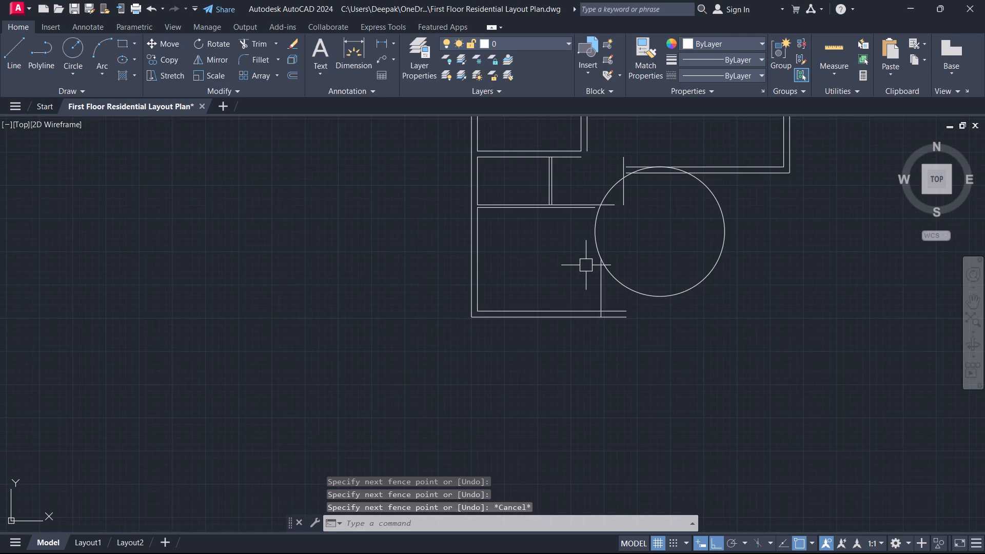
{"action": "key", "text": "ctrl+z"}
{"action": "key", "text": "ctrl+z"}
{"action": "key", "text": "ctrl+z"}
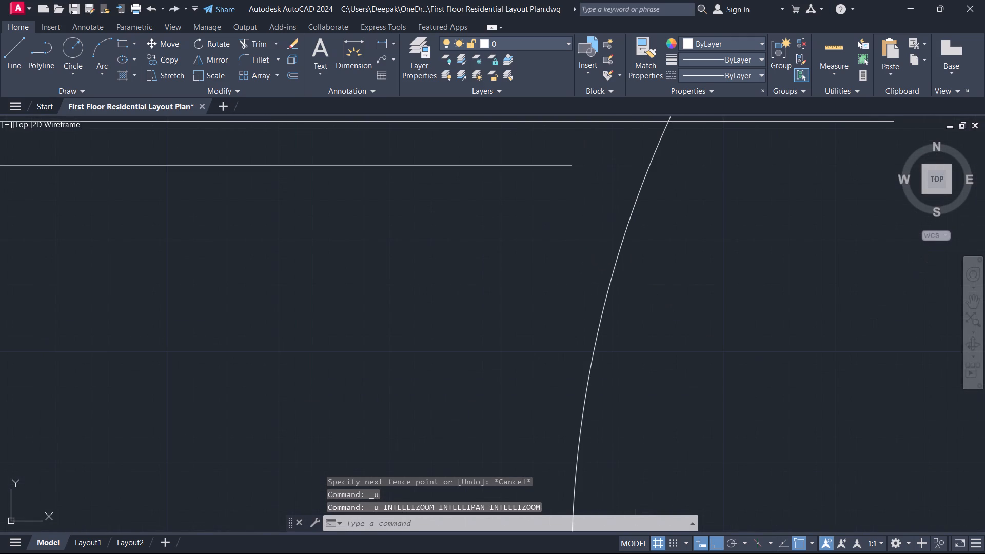
Trim the upper part of the inner line of the lower-left room's right-hand wall back to where the circle touches it.
{"action": "scroll", "coordinate": [589, 252], "scroll_direction": "down", "scroll_amount": 3}
{"action": "middle_click_drag", "start_coordinate": [587, 251], "coordinate": [616, 215]}
{"action": "type", "text": "tr"}
{"action": "key", "text": "space"}
{"action": "left_click_drag", "start_coordinate": [615, 215], "coordinate": [587, 220]}
{"action": "key", "text": "Escape"}
{"action": "scroll", "coordinate": [564, 258], "scroll_direction": "down", "scroll_amount": 4}
{"action": "middle_click_drag", "start_coordinate": [585, 329], "coordinate": [579, 318]}
{"action": "scroll", "coordinate": [584, 329], "scroll_direction": "up", "scroll_amount": 2}
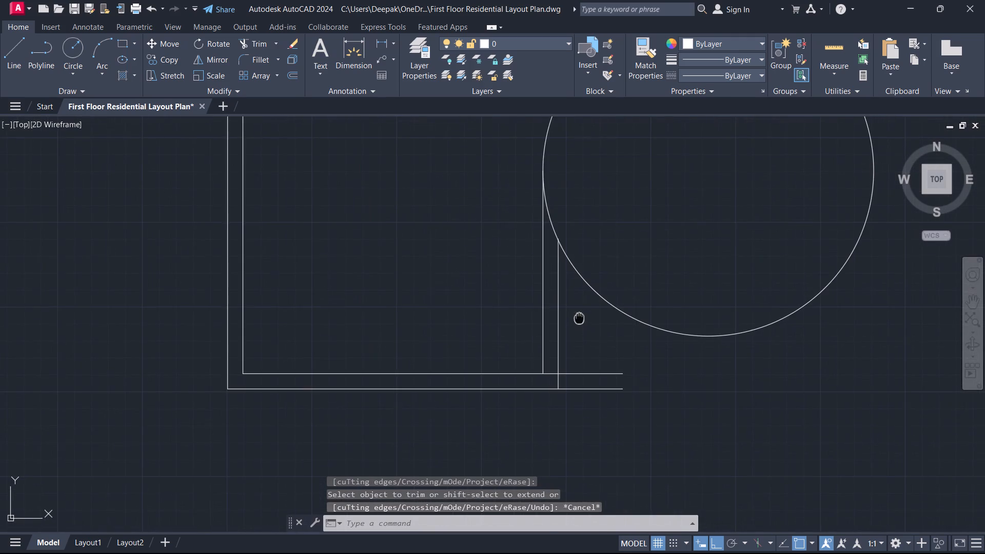
{"action": "middle_click_drag", "start_coordinate": [579, 318], "coordinate": [580, 318]}
{"action": "scroll", "coordinate": [565, 275], "scroll_direction": "up", "scroll_amount": 3}
{"action": "scroll", "coordinate": [564, 272], "scroll_direction": "down", "scroll_amount": 3}
{"action": "middle_click_drag", "start_coordinate": [564, 309], "coordinate": [560, 290]}
{"action": "scroll", "coordinate": [561, 295], "scroll_direction": "up", "scroll_amount": 3}
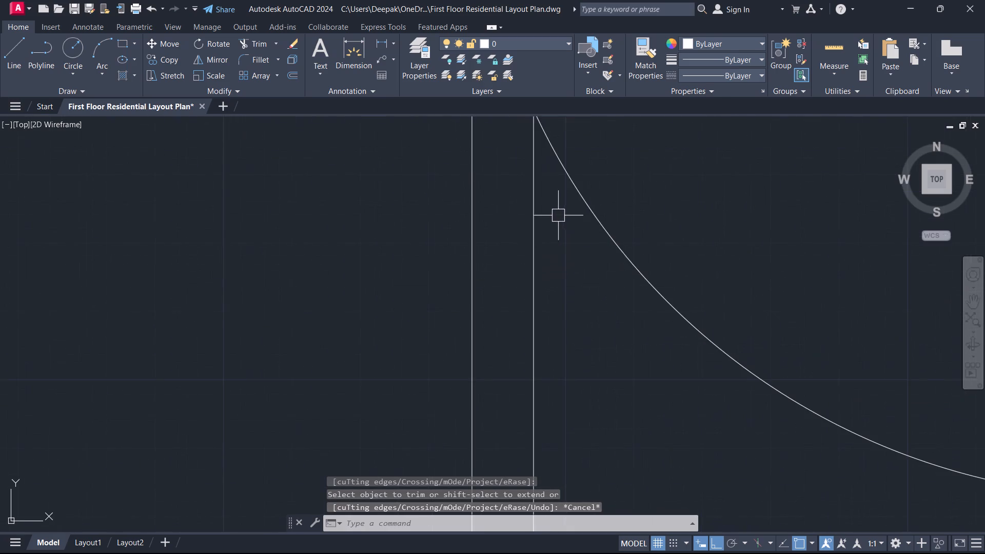
{"action": "middle_click_drag", "start_coordinate": [558, 215], "coordinate": [565, 320]}
{"action": "scroll", "coordinate": [553, 211], "scroll_direction": "up", "scroll_amount": 5}
{"action": "type", "text": "tr"}
{"action": "key", "text": "space"}
{"action": "left_click", "coordinate": [478, 241]}
{"action": "key", "text": "Escape"}
Trim the lower-left room's bottom wall lines: both overhangs beyond the right-hand wall and the inner line's stub inside the corner.
{"action": "scroll", "coordinate": [498, 289], "scroll_direction": "down", "scroll_amount": 9}
{"action": "scroll", "coordinate": [561, 394], "scroll_direction": "up", "scroll_amount": 3}
{"action": "middle_click_drag", "start_coordinate": [561, 389], "coordinate": [607, 297]}
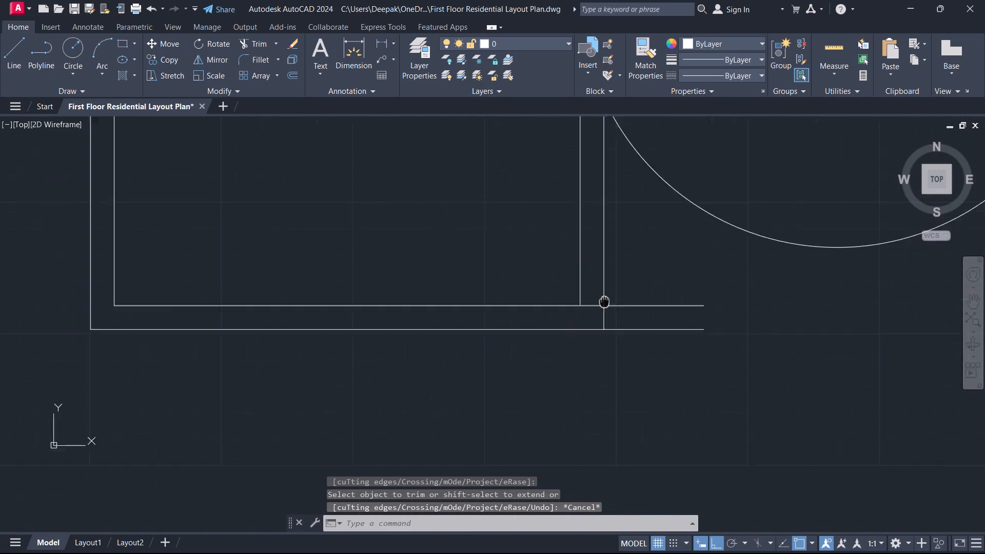
{"action": "middle_click_drag", "start_coordinate": [607, 297], "coordinate": [618, 283]}
{"action": "key", "text": "t"}
{"action": "key", "text": "r"}
{"action": "key", "text": "space"}
{"action": "left_click_drag", "start_coordinate": [657, 281], "coordinate": [658, 380]}
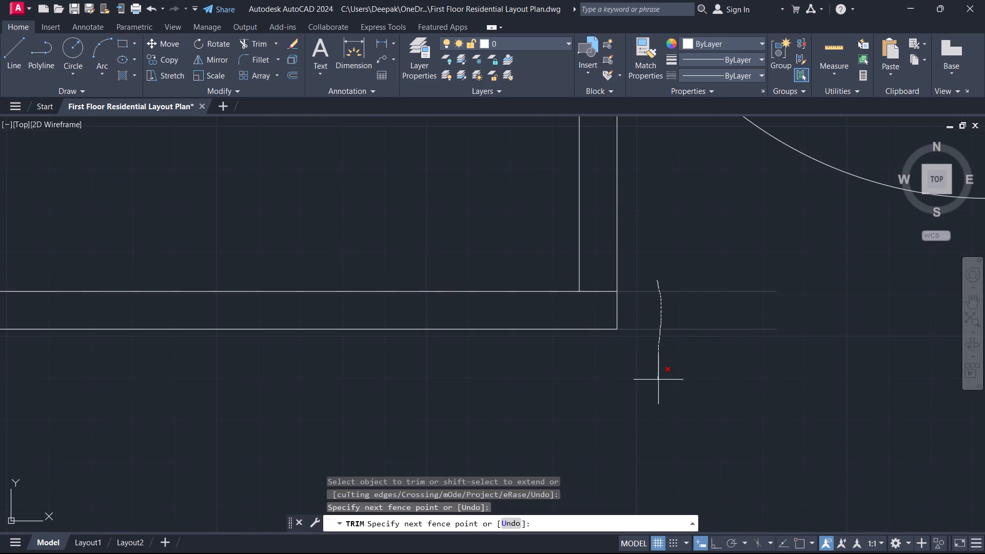
{"action": "left_click_drag", "start_coordinate": [658, 380], "coordinate": [658, 381]}
{"action": "left_click", "coordinate": [600, 288]}
{"action": "key", "text": "Escape"}
Draw a horizontal line from the circle's lowest point to the outer line of the lower-left room's right-hand wall.
{"action": "scroll", "coordinate": [630, 292], "scroll_direction": "up", "scroll_amount": 1}
{"action": "scroll", "coordinate": [634, 290], "scroll_direction": "down", "scroll_amount": 5}
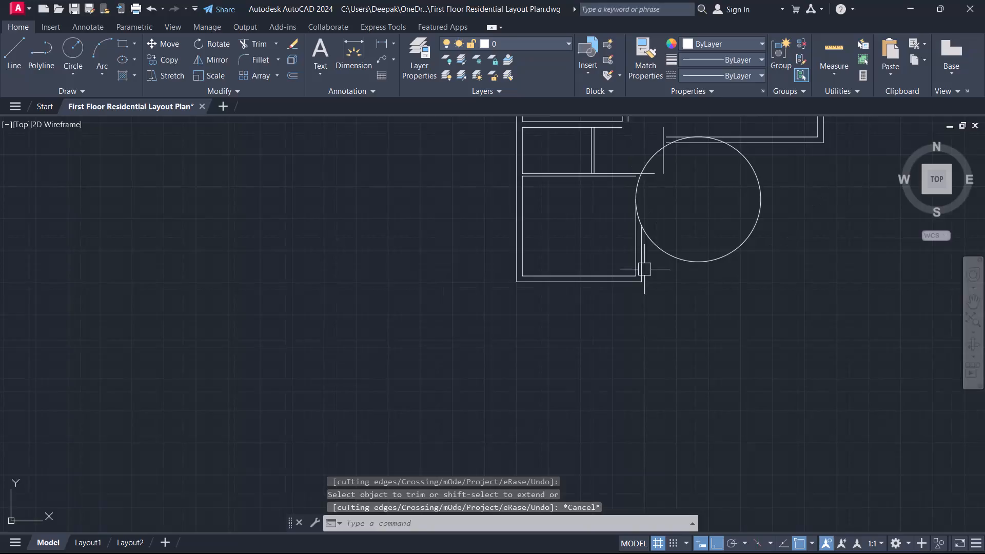
{"action": "middle_click_drag", "start_coordinate": [645, 268], "coordinate": [571, 304]}
{"action": "middle_click_drag", "start_coordinate": [589, 241], "coordinate": [566, 254]}
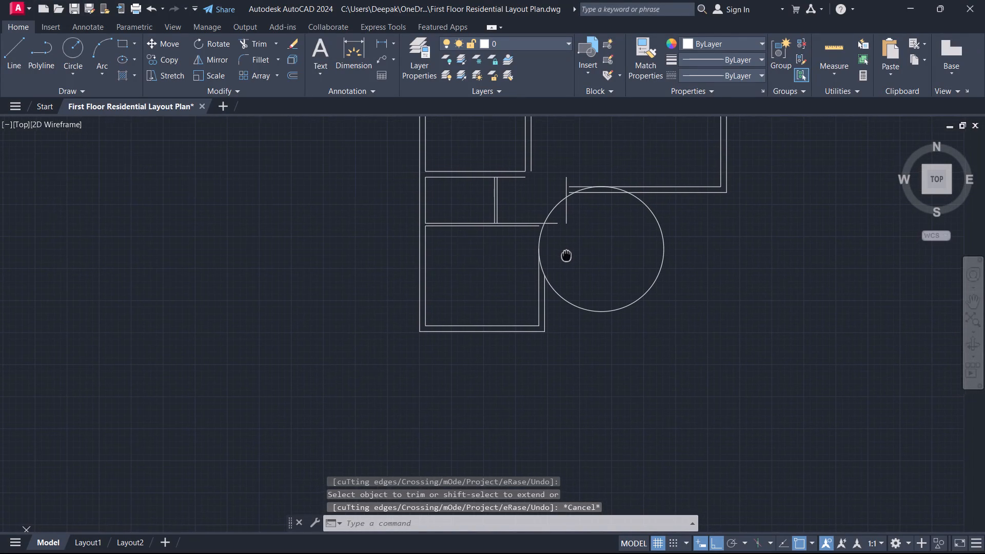
{"action": "middle_click_drag", "start_coordinate": [566, 254], "coordinate": [571, 265]}
{"action": "scroll", "coordinate": [588, 292], "scroll_direction": "up", "scroll_amount": 1}
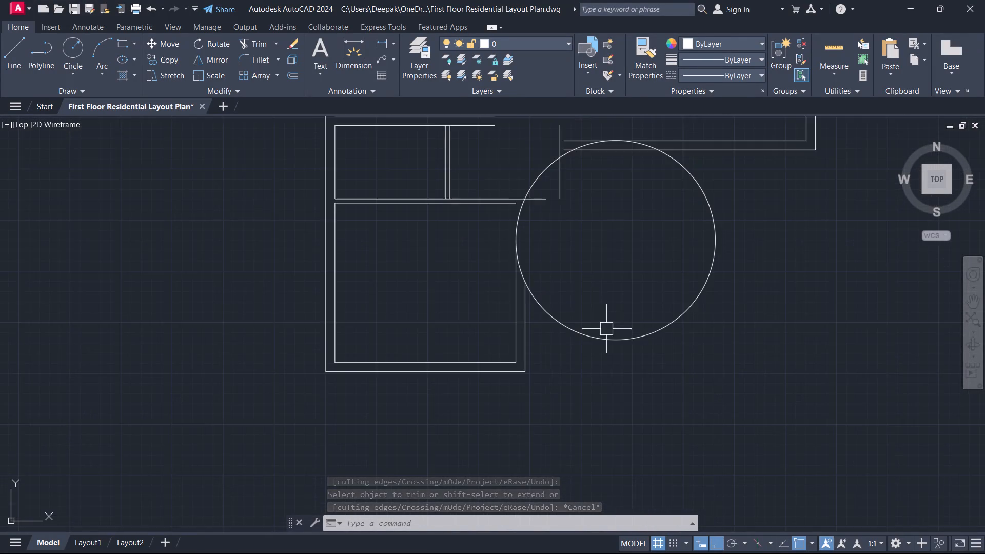
{"action": "scroll", "coordinate": [618, 341], "scroll_direction": "up", "scroll_amount": 1}
{"action": "key", "text": "l"}
{"action": "key", "text": "space"}
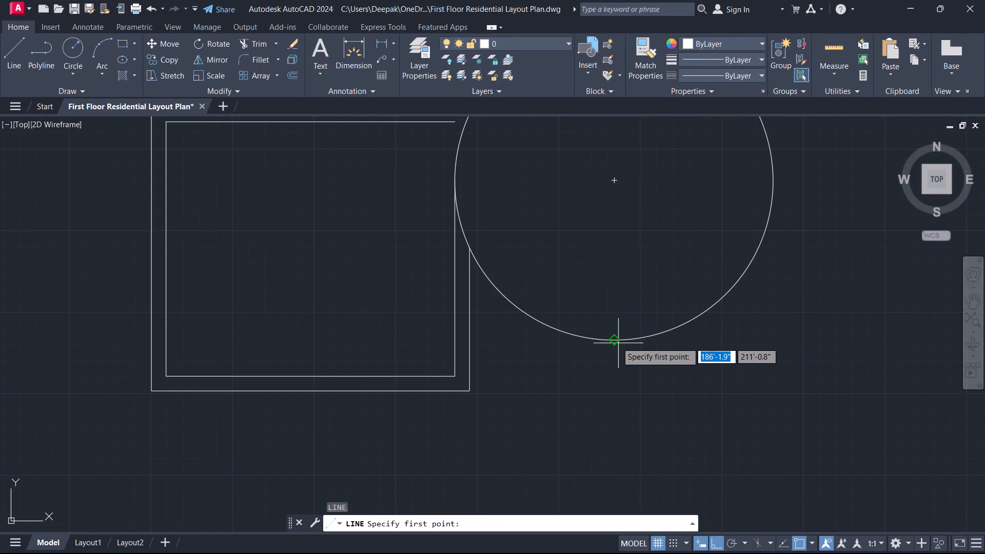
{"action": "left_click", "coordinate": [615, 341]}
{"action": "left_click", "coordinate": [473, 340]}
{"action": "key", "text": "Escape"}
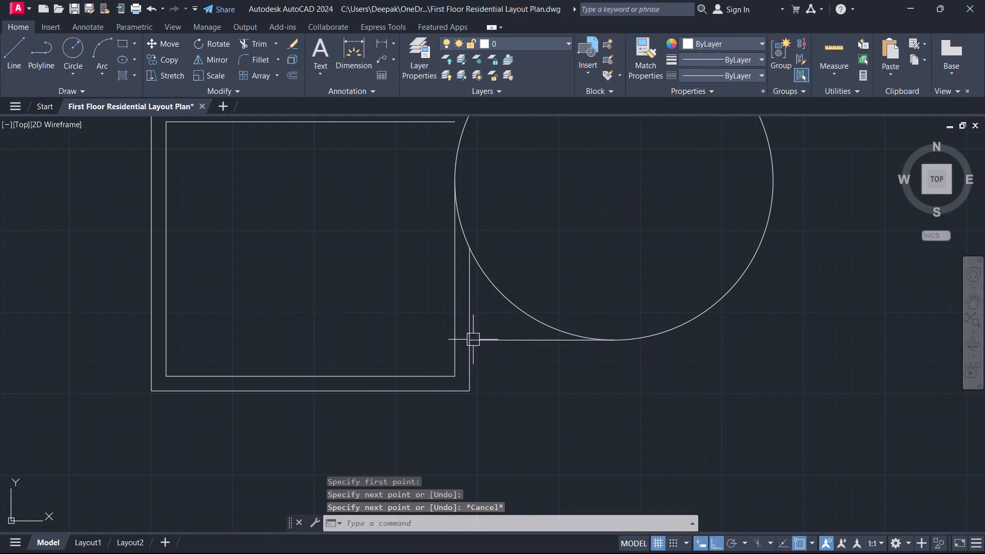
Offset the new horizontal line 9 inches upward.
{"action": "type", "text": "o"}
{"action": "key", "text": "space"}
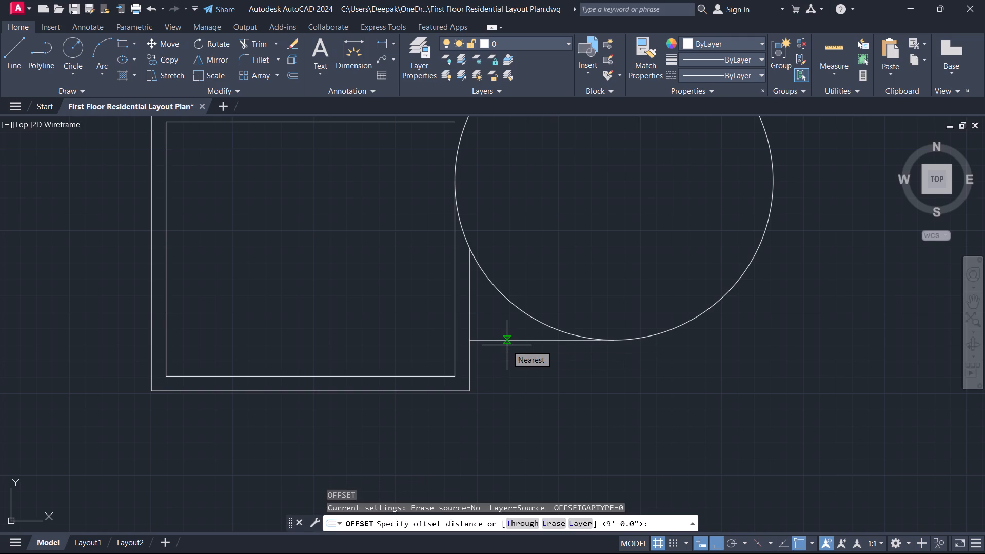
{"action": "key", "text": "9"}
{"action": "key", "text": "Return"}
{"action": "left_click", "coordinate": [505, 345]}
{"action": "left_click", "coordinate": [500, 289]}
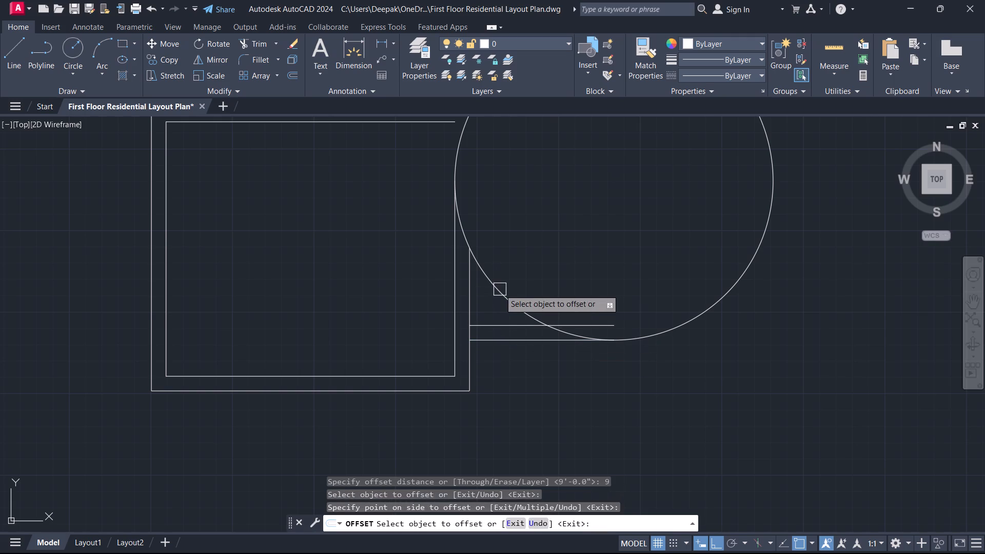
{"action": "key", "text": "Escape"}
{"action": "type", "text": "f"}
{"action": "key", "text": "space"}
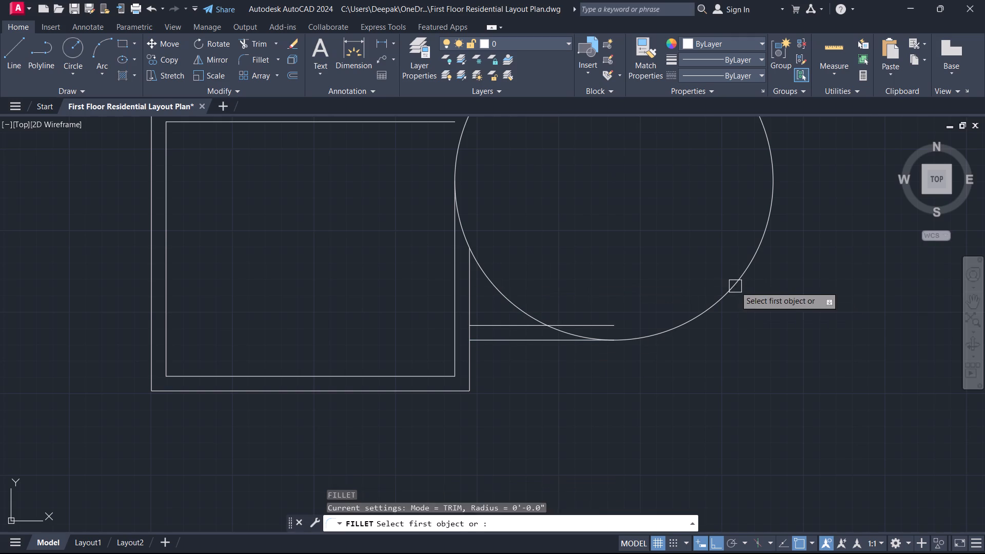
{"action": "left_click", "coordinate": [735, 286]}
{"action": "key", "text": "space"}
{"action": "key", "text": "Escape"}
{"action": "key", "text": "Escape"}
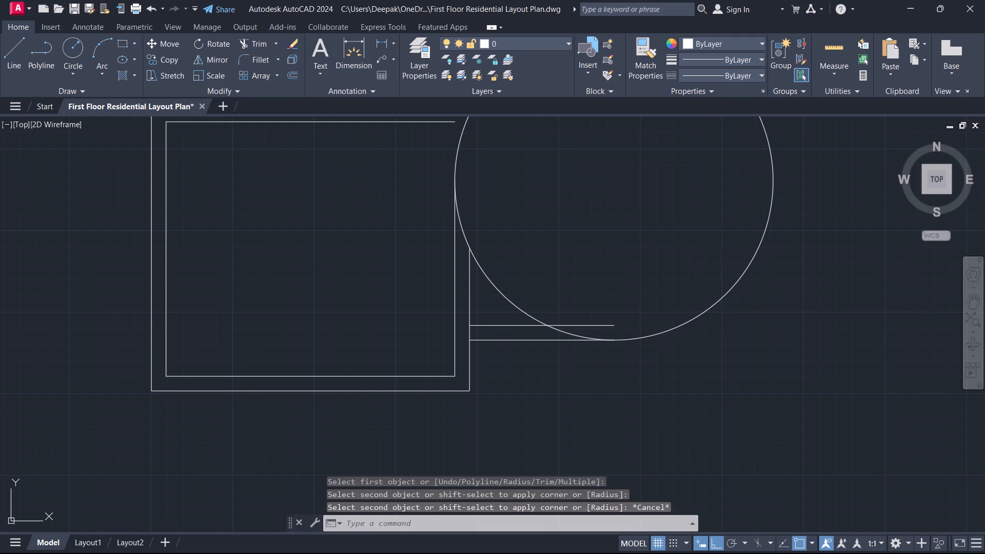
Offset the circle 9 inches inward to form a circular wall.
{"action": "type", "text": "o"}
{"action": "key", "text": "space"}
{"action": "key", "text": "space"}
{"action": "left_click", "coordinate": [716, 300]}
{"action": "left_click", "coordinate": [669, 263]}
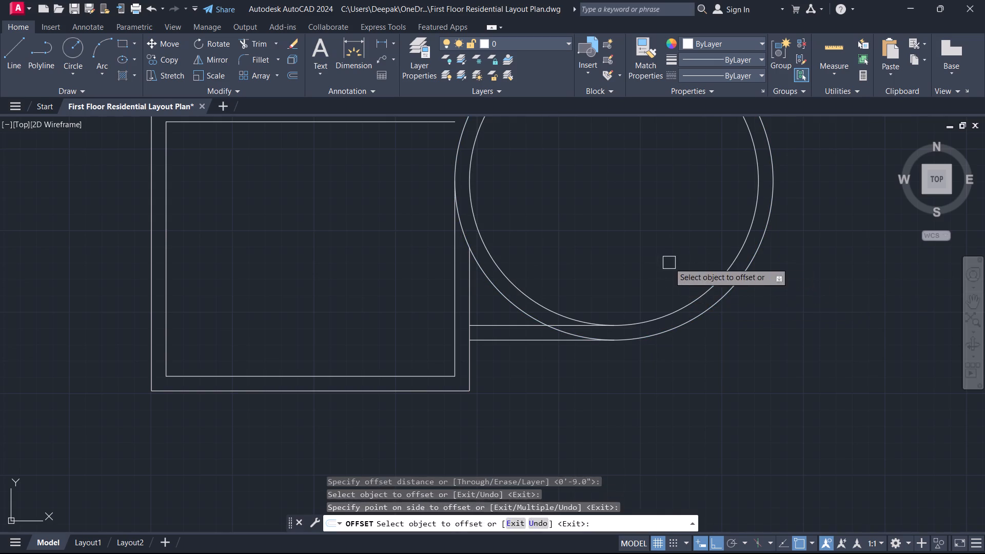
{"action": "key", "text": "Escape"}
Trim away the outer circle's arc between the lower-left room's right-hand wall and the circle's lowest point.
{"action": "scroll", "coordinate": [579, 329], "scroll_direction": "up", "scroll_amount": 1}
{"action": "middle_click_drag", "start_coordinate": [578, 330], "coordinate": [608, 298]}
{"action": "scroll", "coordinate": [578, 330], "scroll_direction": "up", "scroll_amount": 1}
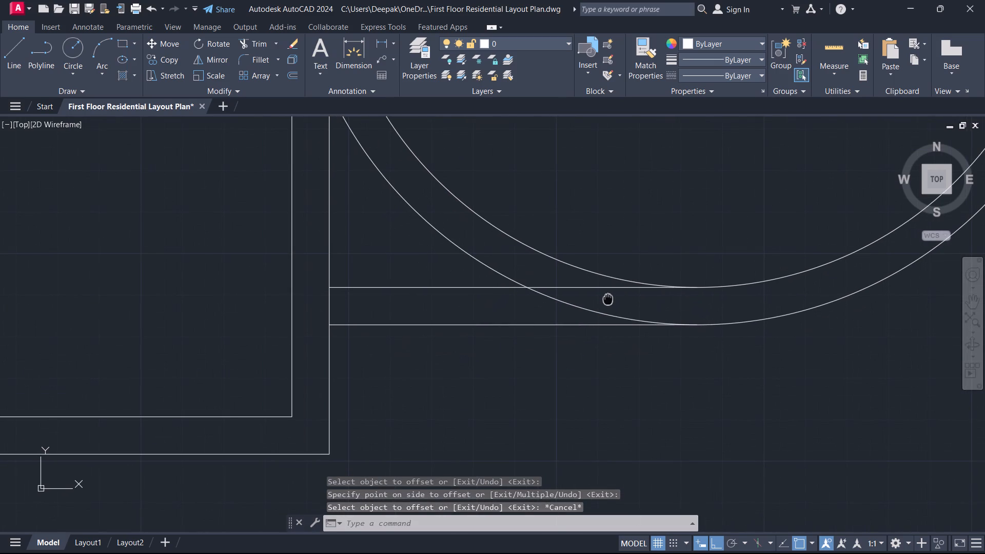
{"action": "scroll", "coordinate": [609, 293], "scroll_direction": "up", "scroll_amount": 1}
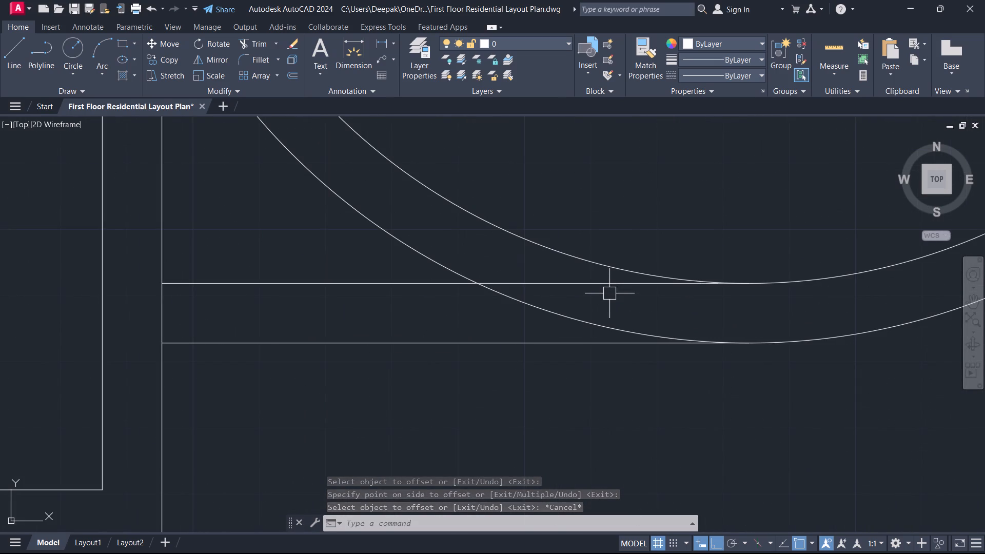
{"action": "type", "text": "tr"}
{"action": "key", "text": "space"}
{"action": "scroll", "coordinate": [592, 244], "scroll_direction": "down", "scroll_amount": 5}
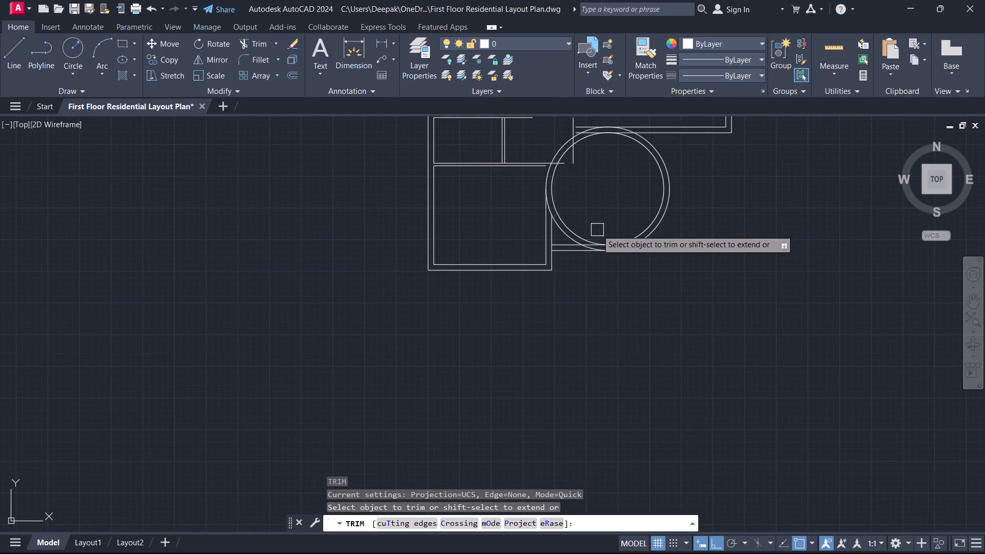
{"action": "scroll", "coordinate": [597, 230], "scroll_direction": "up", "scroll_amount": 2}
{"action": "left_click", "coordinate": [527, 239]}
{"action": "scroll", "coordinate": [578, 277], "scroll_direction": "up", "scroll_amount": 3}
{"action": "left_click", "coordinate": [618, 263]}
Trim the outer line of the lower-left room's right-hand wall between the two horizontal lines to join the walls.
{"action": "scroll", "coordinate": [540, 204], "scroll_direction": "down", "scroll_amount": 3}
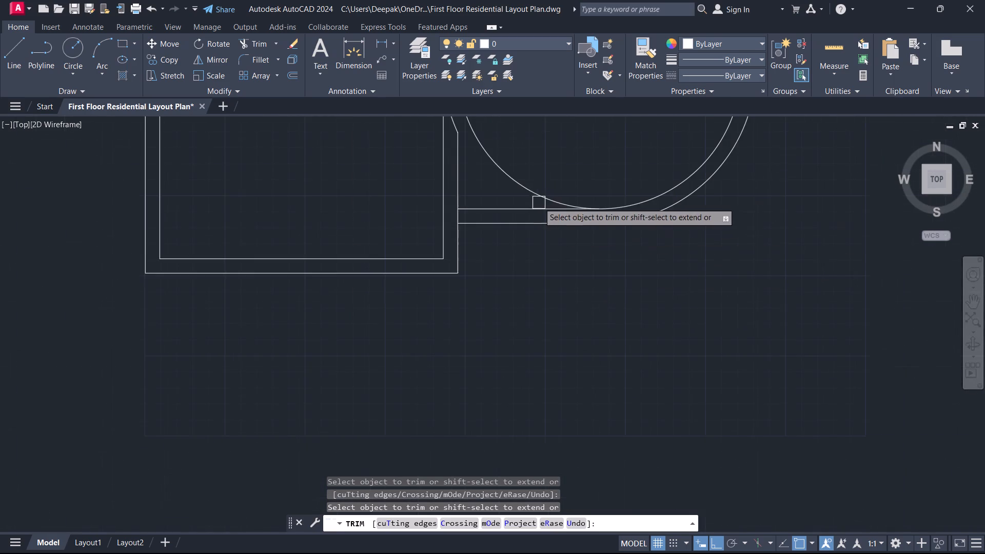
{"action": "middle_click_drag", "start_coordinate": [474, 181], "coordinate": [491, 241]}
{"action": "scroll", "coordinate": [486, 259], "scroll_direction": "up", "scroll_amount": 3}
{"action": "left_click", "coordinate": [455, 299]}
{"action": "key", "text": "Escape"}
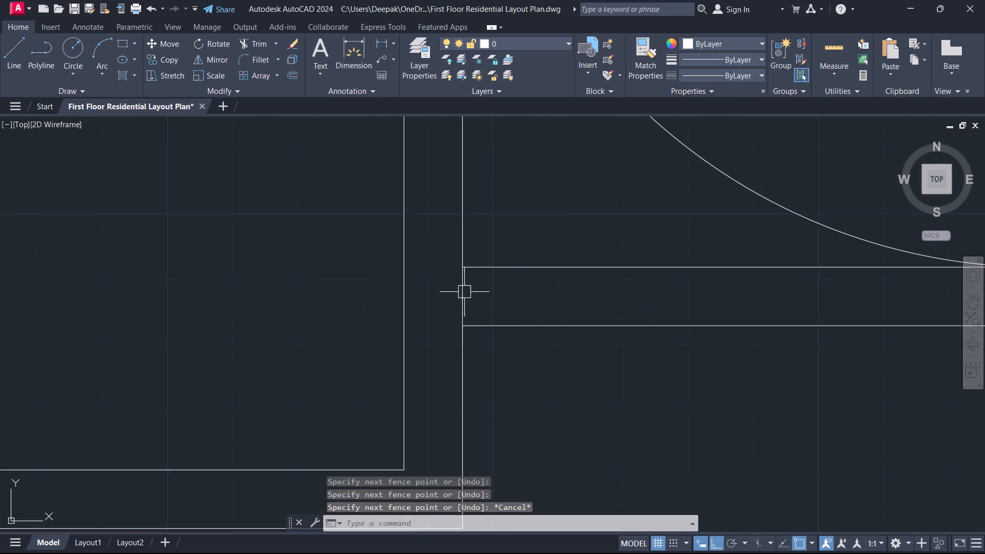
{"action": "key", "text": "space"}
{"action": "left_click", "coordinate": [469, 291]}
{"action": "left_click", "coordinate": [443, 293]}
{"action": "key", "text": "Escape"}
Examine how the circular wall meets the lower-left room, the corridor lines and the large room's bottom wall.
{"action": "scroll", "coordinate": [514, 235], "scroll_direction": "down", "scroll_amount": 2}
{"action": "scroll", "coordinate": [518, 226], "scroll_direction": "up", "scroll_amount": 1}
{"action": "middle_click_drag", "start_coordinate": [534, 208], "coordinate": [554, 290]}
{"action": "scroll", "coordinate": [554, 290], "scroll_direction": "down", "scroll_amount": 2}
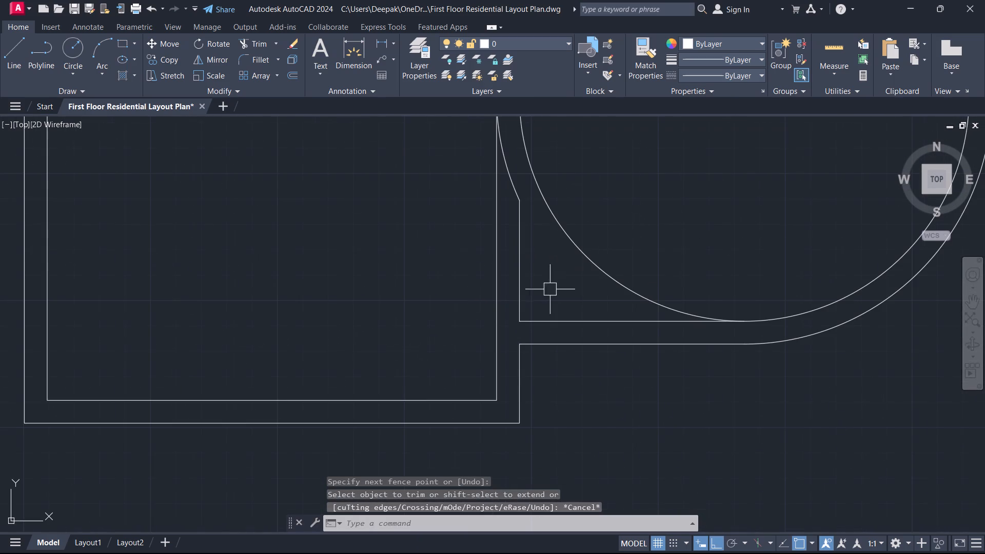
{"action": "scroll", "coordinate": [526, 236], "scroll_direction": "down", "scroll_amount": 1}
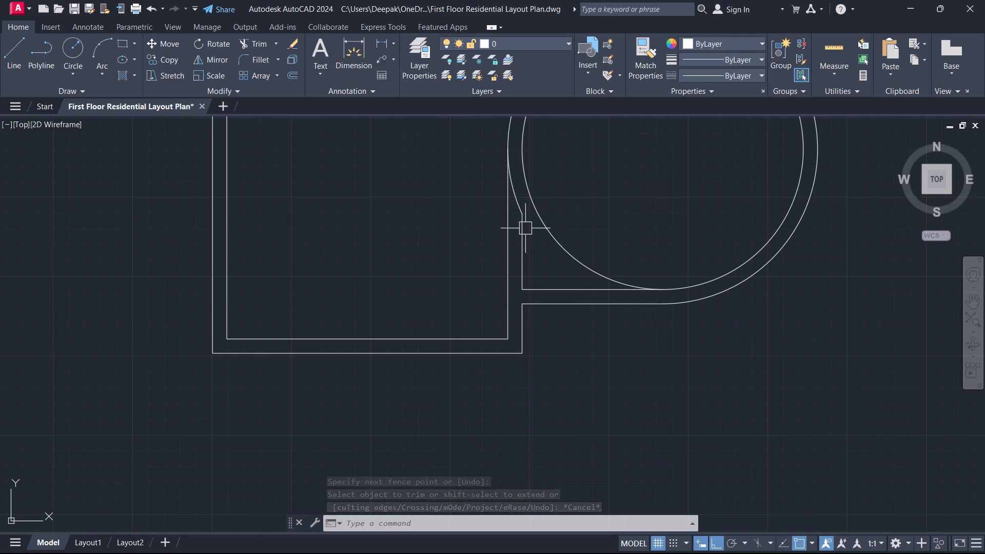
{"action": "scroll", "coordinate": [530, 222], "scroll_direction": "up", "scroll_amount": 1}
{"action": "middle_click_drag", "start_coordinate": [530, 222], "coordinate": [531, 282]}
{"action": "scroll", "coordinate": [531, 282], "scroll_direction": "down", "scroll_amount": 2}
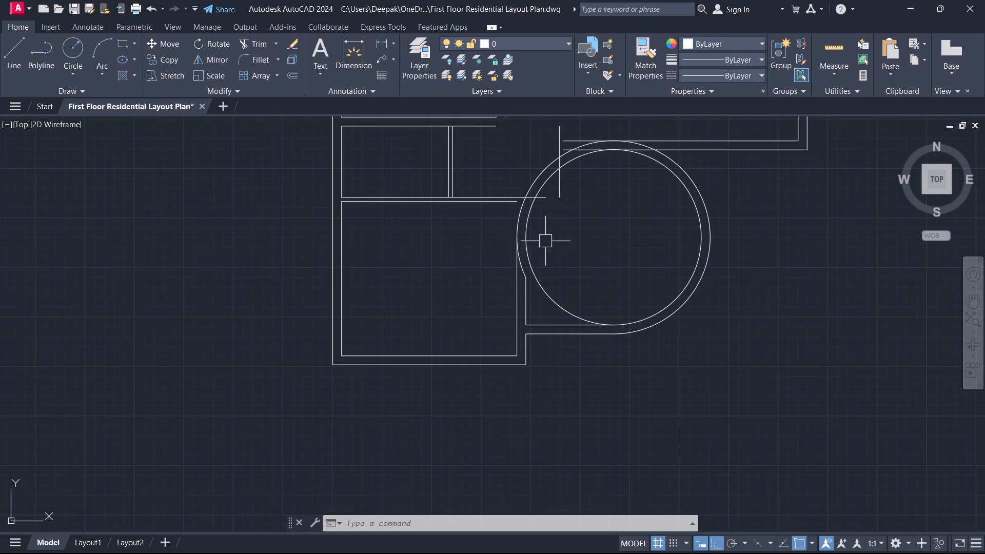
{"action": "middle_click_drag", "start_coordinate": [543, 239], "coordinate": [523, 251]}
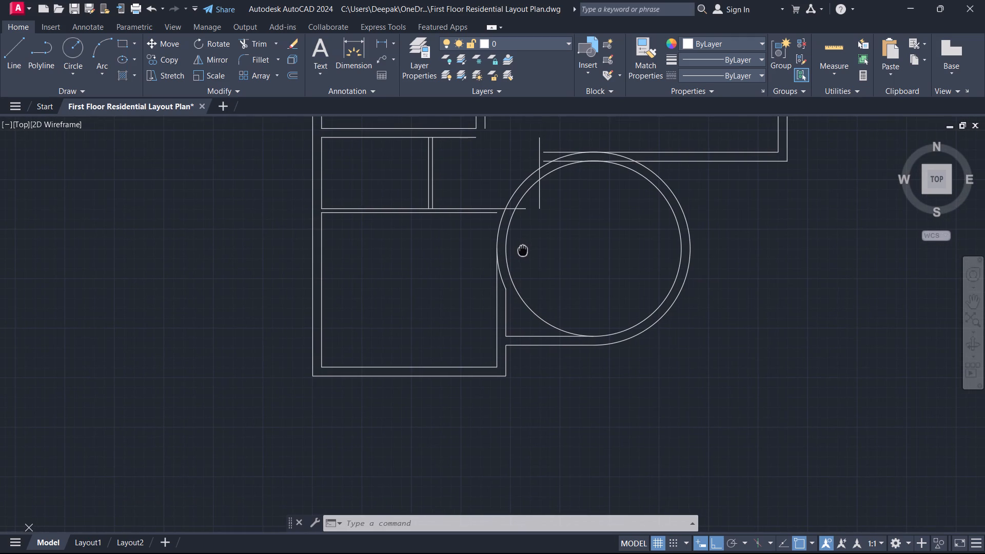
{"action": "middle_click_drag", "start_coordinate": [523, 251], "coordinate": [522, 251]}
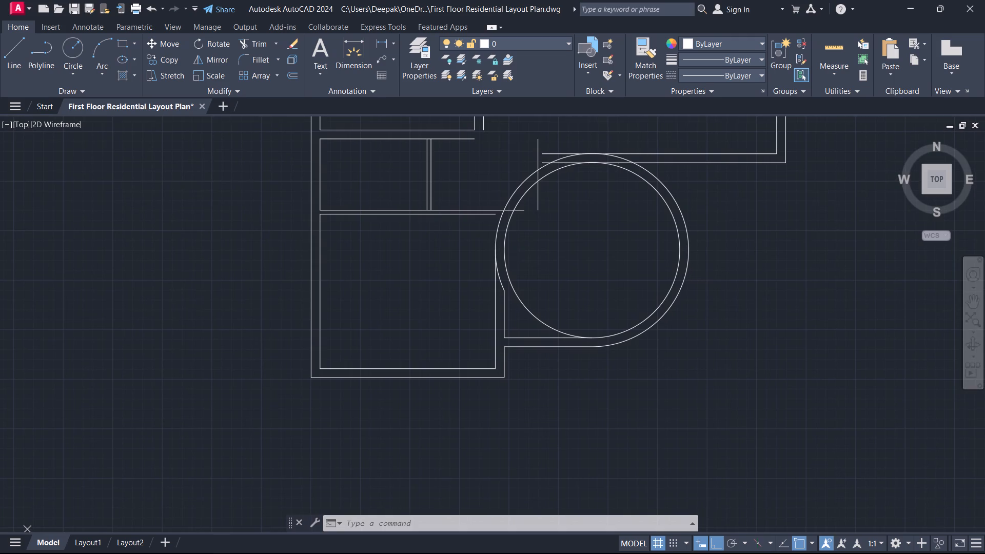
{"action": "scroll", "coordinate": [521, 270], "scroll_direction": "up", "scroll_amount": 1}
{"action": "scroll", "coordinate": [557, 265], "scroll_direction": "down", "scroll_amount": 2}
{"action": "middle_click_drag", "start_coordinate": [557, 264], "coordinate": [499, 277]}
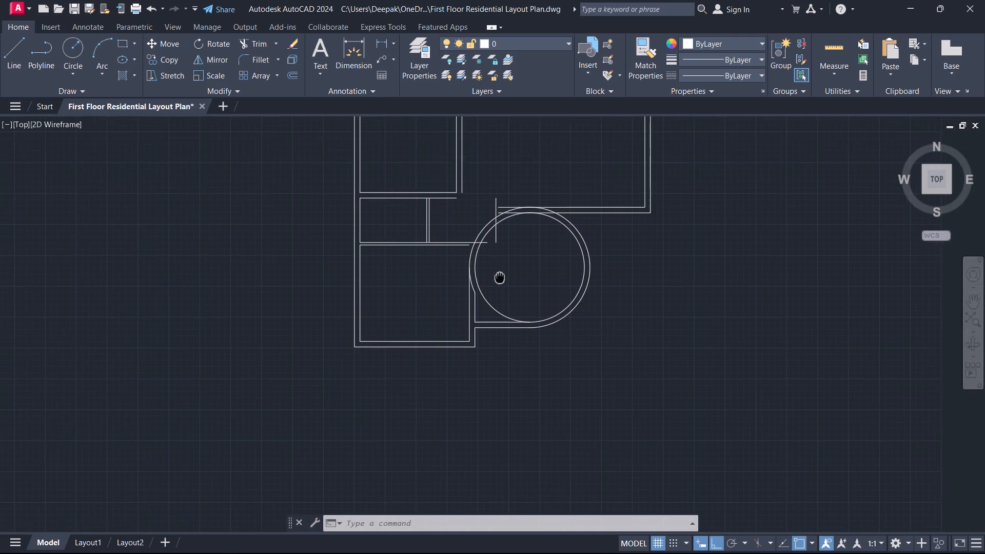
{"action": "middle_click_drag", "start_coordinate": [499, 277], "coordinate": [497, 279]}
{"action": "scroll", "coordinate": [524, 214], "scroll_direction": "up", "scroll_amount": 1}
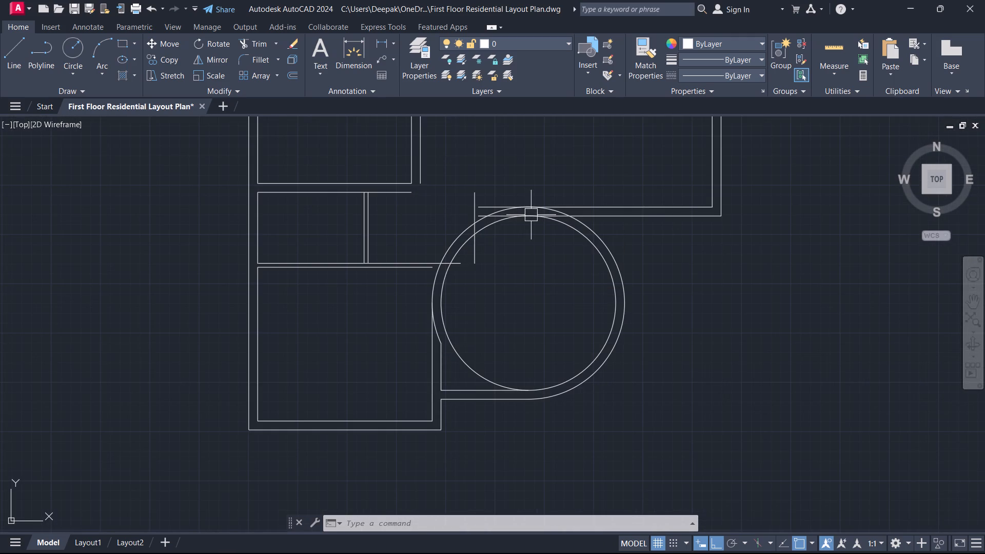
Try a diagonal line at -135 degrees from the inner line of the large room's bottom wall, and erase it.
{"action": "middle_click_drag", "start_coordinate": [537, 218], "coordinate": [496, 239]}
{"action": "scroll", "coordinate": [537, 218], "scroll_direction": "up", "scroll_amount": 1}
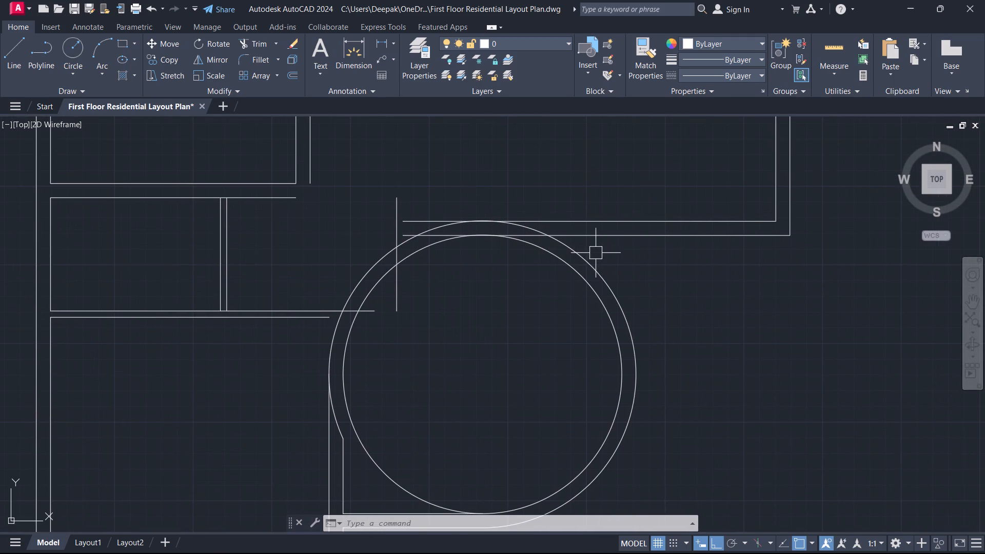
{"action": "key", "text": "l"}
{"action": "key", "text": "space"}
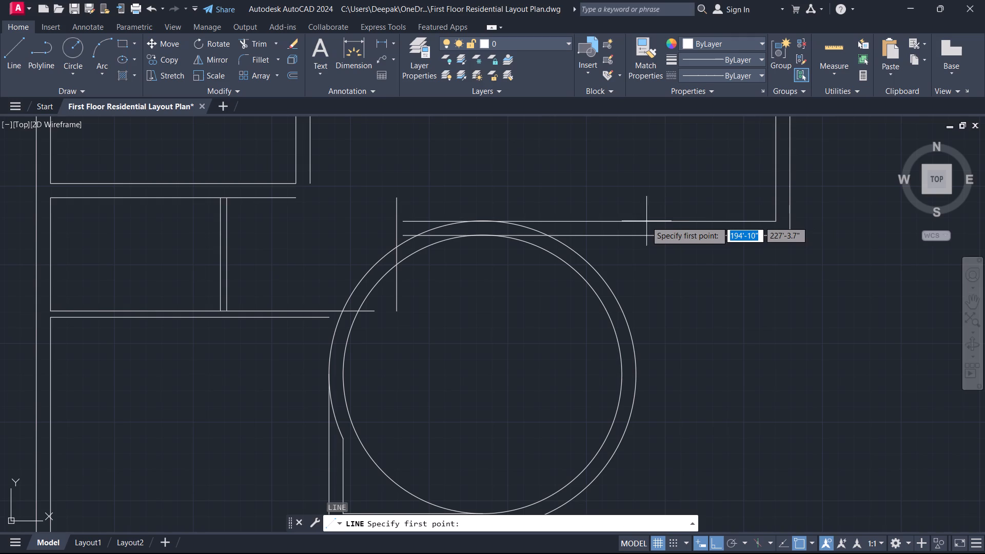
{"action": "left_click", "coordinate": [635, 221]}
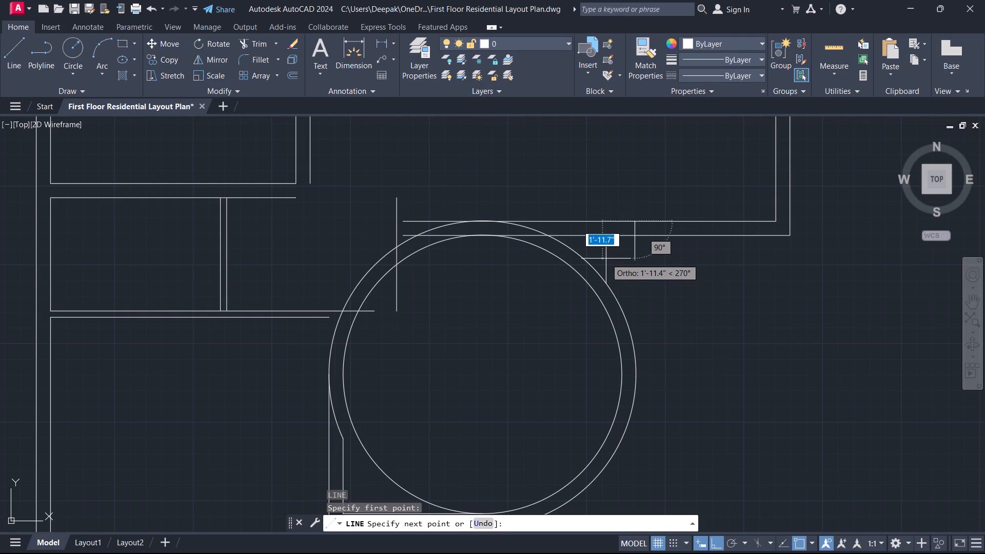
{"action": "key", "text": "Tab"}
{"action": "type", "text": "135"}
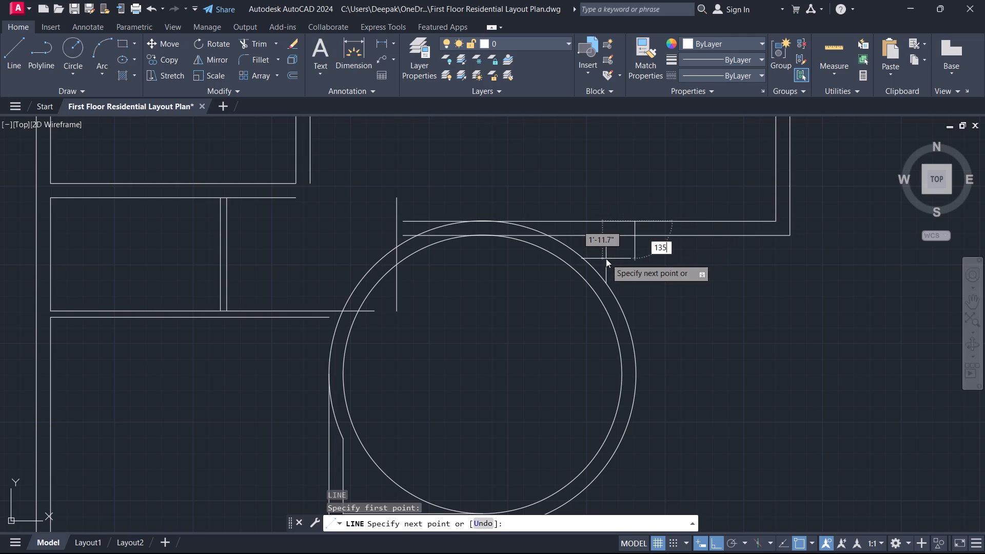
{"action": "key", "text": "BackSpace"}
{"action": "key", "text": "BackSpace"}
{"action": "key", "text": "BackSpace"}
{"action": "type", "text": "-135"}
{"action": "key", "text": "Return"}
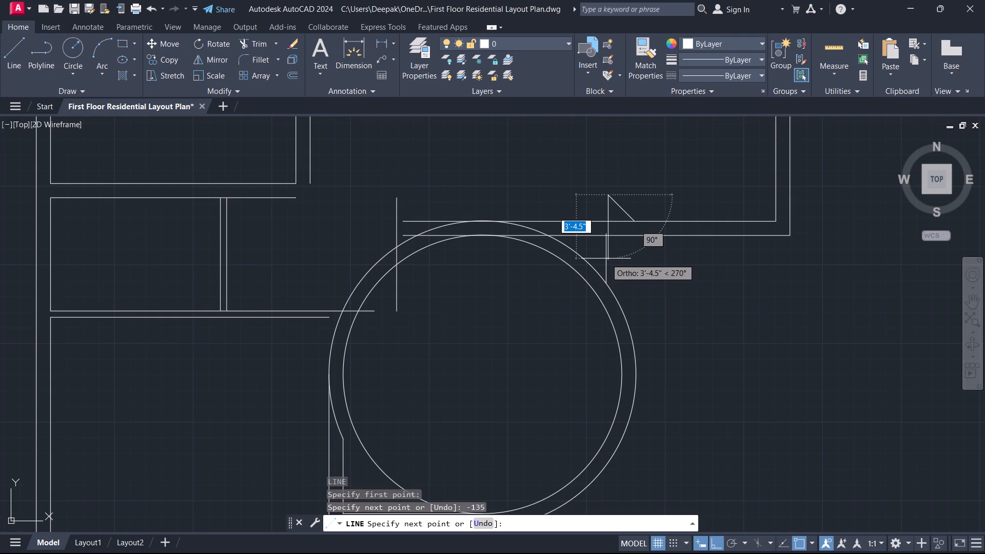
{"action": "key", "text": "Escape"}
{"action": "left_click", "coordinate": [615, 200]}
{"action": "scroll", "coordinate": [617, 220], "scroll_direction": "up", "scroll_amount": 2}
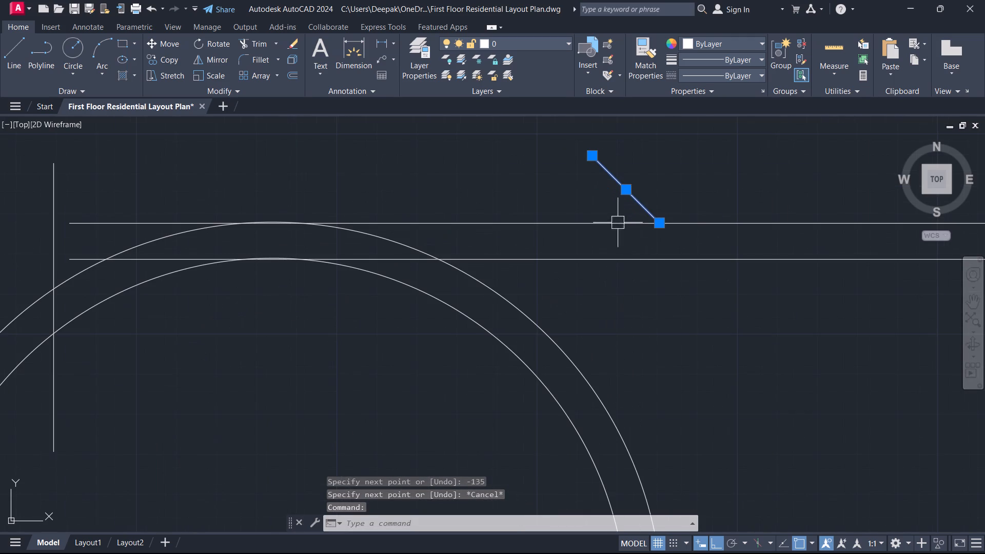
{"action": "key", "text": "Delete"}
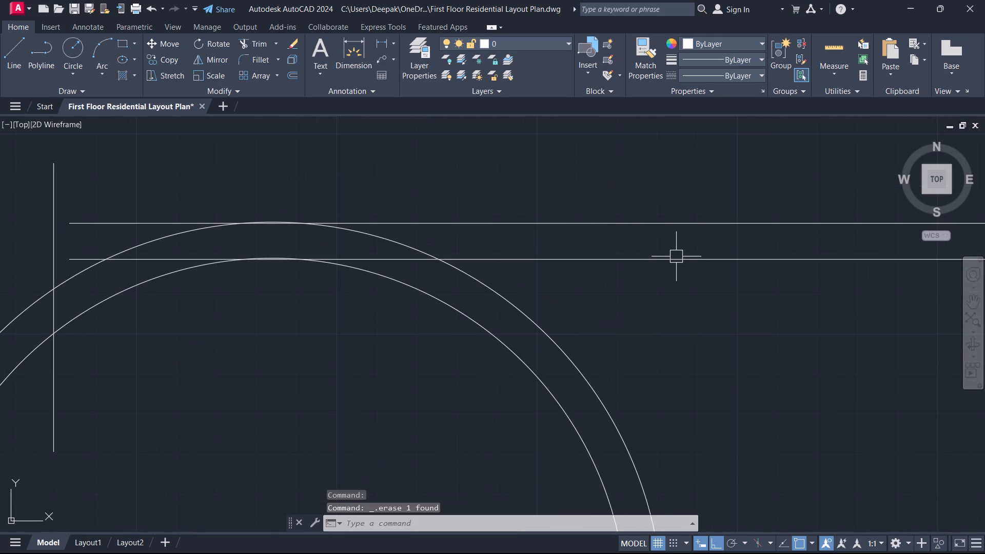
Draw a line at -135 degrees, about 4'-5.5" long, from the large room's outer bottom wall line down to the outer circle.
{"action": "key", "text": "l"}
{"action": "key", "text": "space"}
{"action": "left_click", "coordinate": [759, 259]}
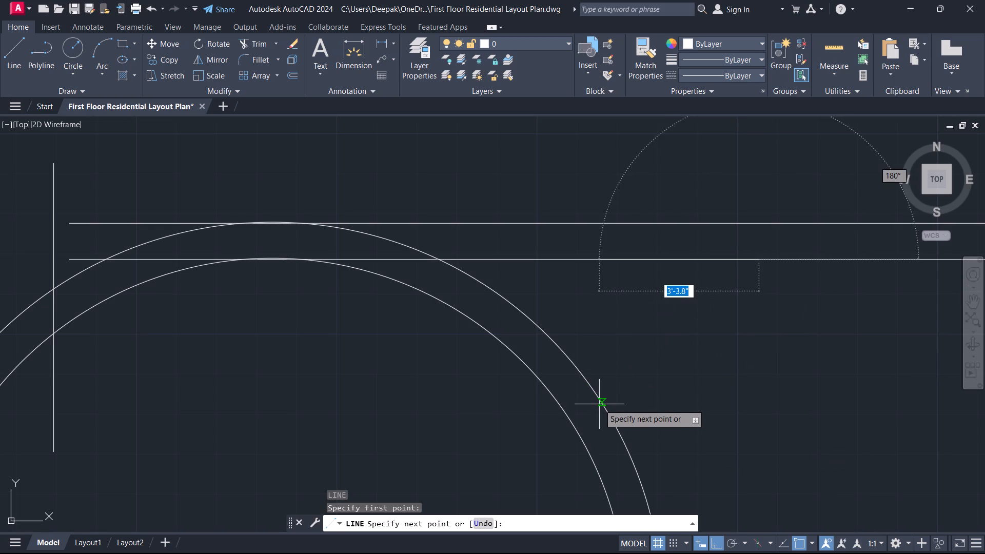
{"action": "key", "text": "Tab"}
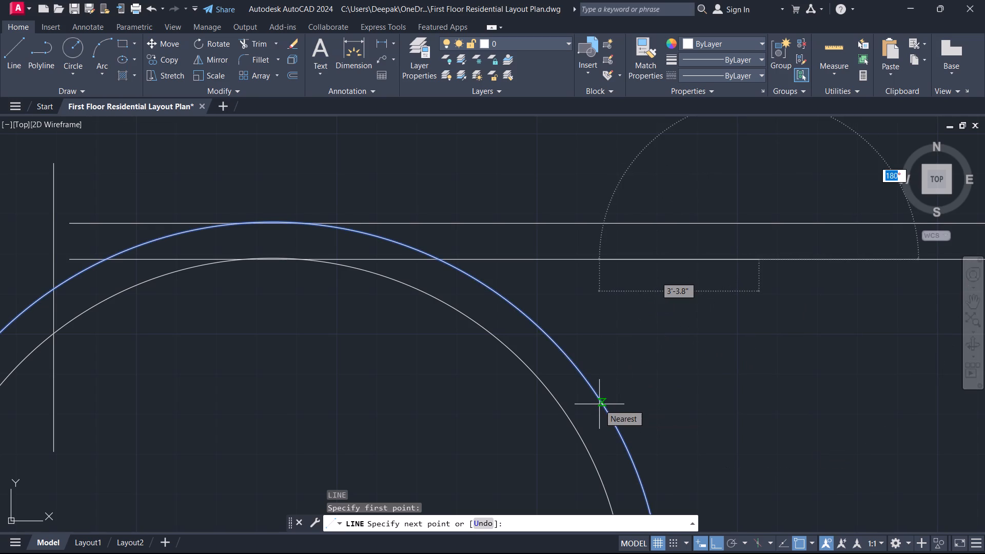
{"action": "type", "text": "-1"}
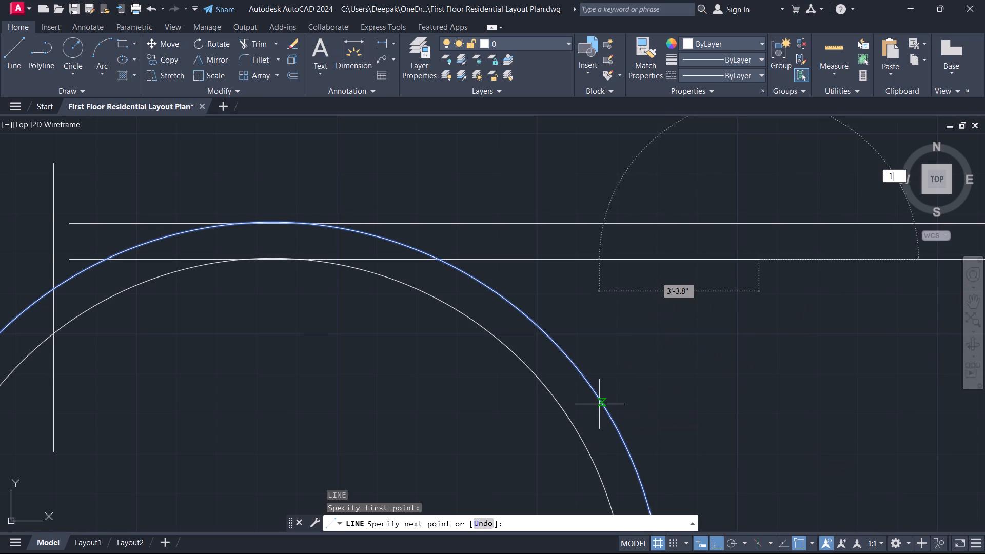
{"action": "key", "text": "3"}
{"action": "key", "text": "5"}
{"action": "key", "text": "Tab"}
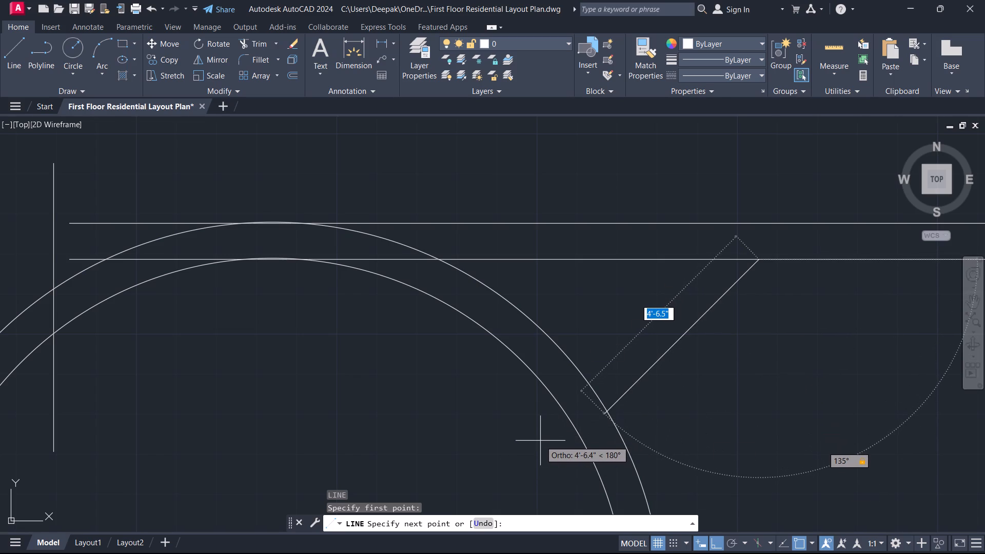
{"action": "scroll", "coordinate": [540, 441], "scroll_direction": "down", "scroll_amount": 1}
{"action": "middle_click_drag", "start_coordinate": [540, 441], "coordinate": [517, 343]}
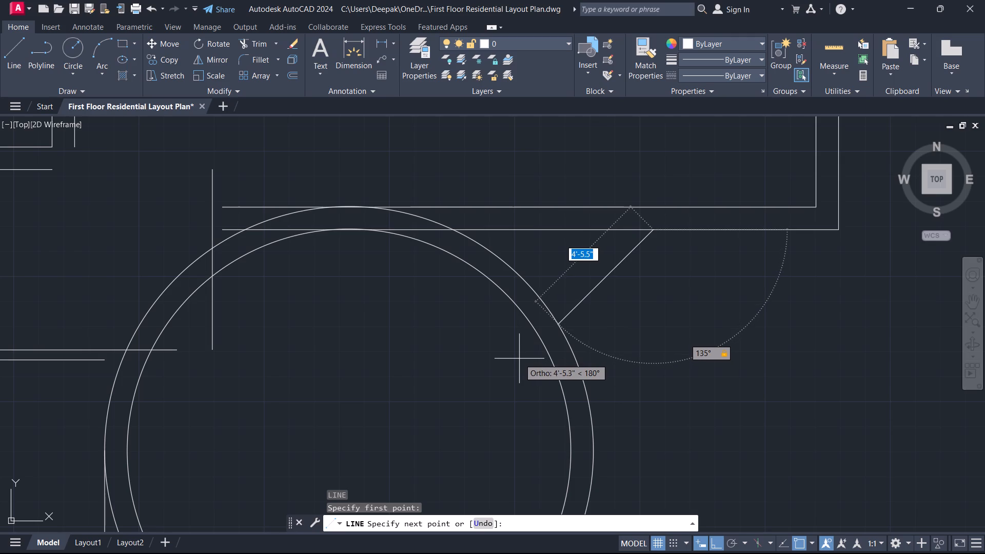
{"action": "left_click", "coordinate": [517, 360]}
{"action": "key", "text": "Escape"}
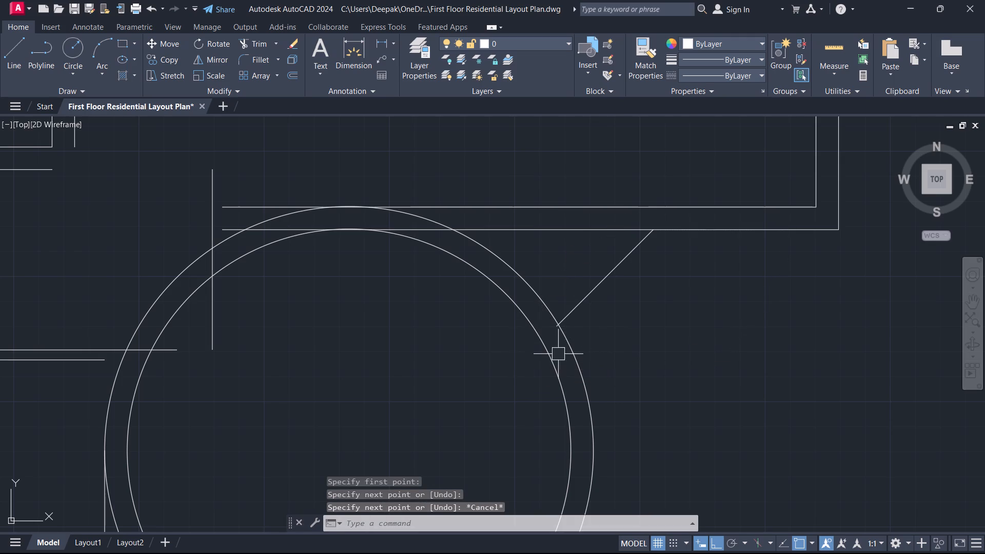
Offset the diagonal line 9 inches toward the lower right to form a diagonal wall.
{"action": "middle_click_drag", "start_coordinate": [572, 326], "coordinate": [484, 293]}
{"action": "scroll", "coordinate": [569, 325], "scroll_direction": "up", "scroll_amount": 1}
{"action": "type", "text": "o"}
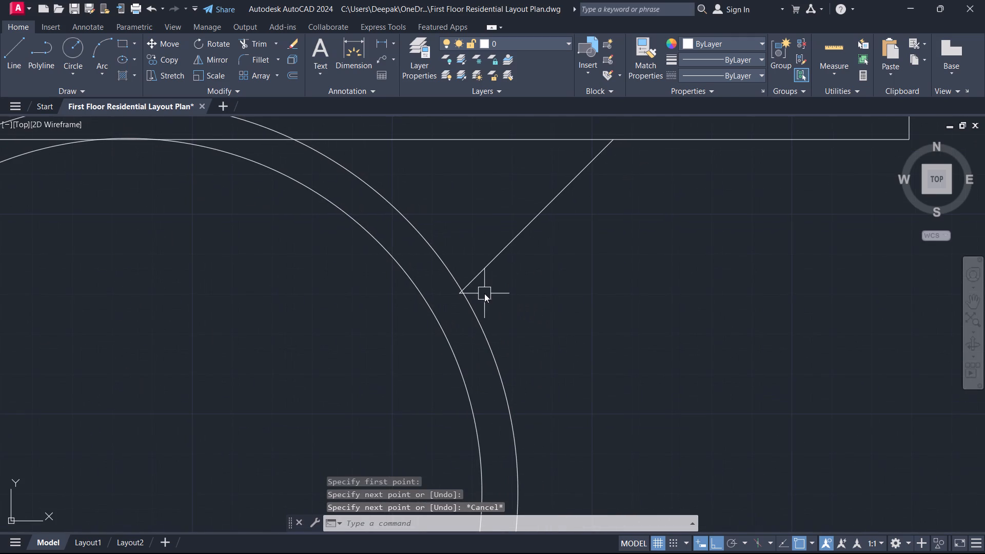
{"action": "key", "text": "space"}
{"action": "key", "text": "9"}
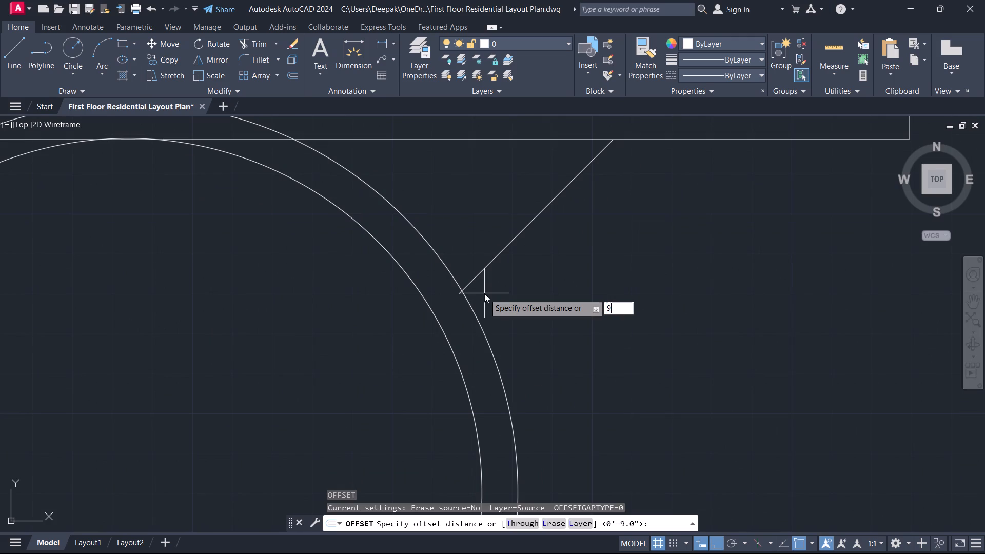
{"action": "key", "text": "Return"}
{"action": "left_click", "coordinate": [484, 262]}
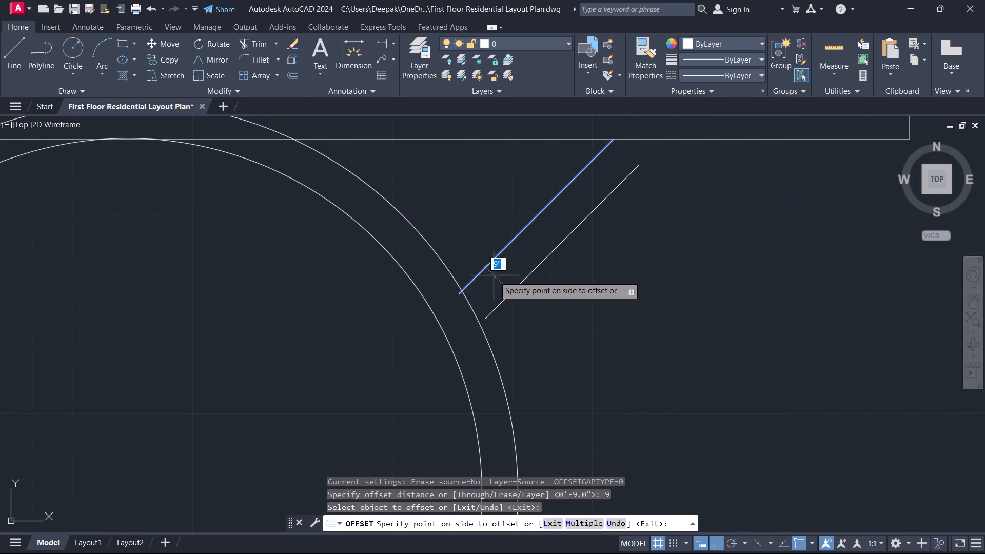
{"action": "left_click", "coordinate": [505, 291]}
{"action": "key", "text": "Escape"}
Extend both ends of the offset diagonal line to the outer circle and the large room's outer bottom wall line.
{"action": "type", "text": "ex"}
{"action": "key", "text": "space"}
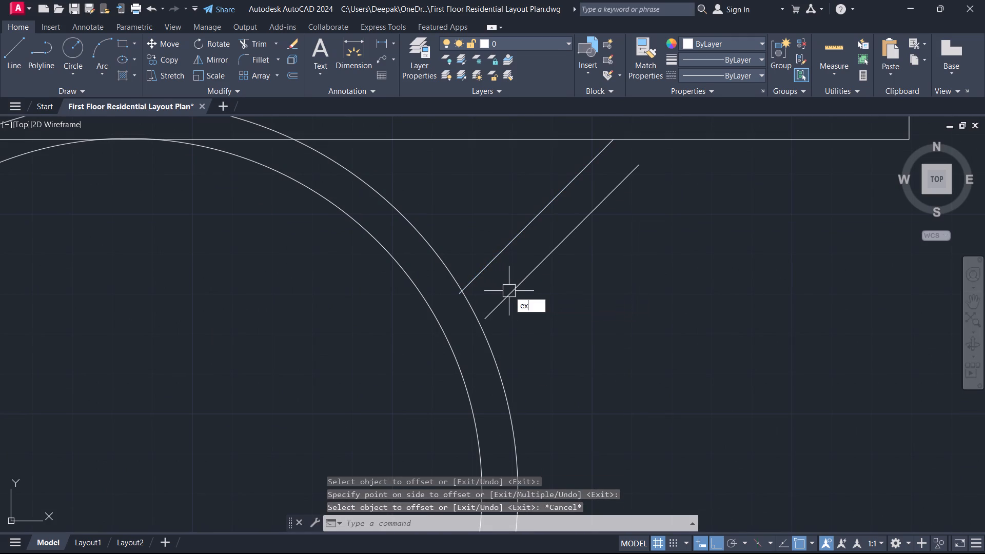
{"action": "left_click", "coordinate": [542, 258]}
{"action": "left_click", "coordinate": [608, 193]}
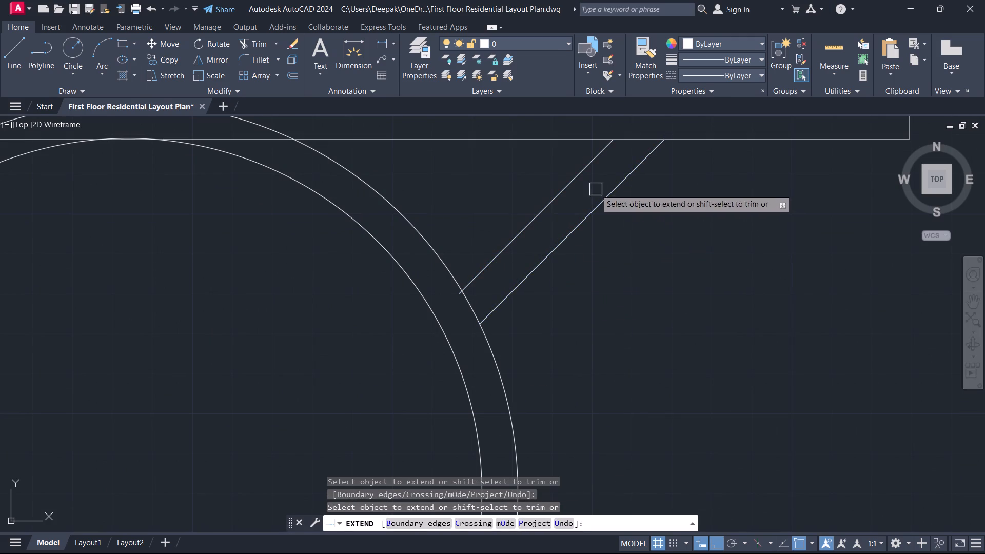
{"action": "key", "text": "Escape"}
Trim the large room's outer bottom wall line between the two diagonal lines to open the wall junction.
{"action": "scroll", "coordinate": [600, 159], "scroll_direction": "down", "scroll_amount": 2}
{"action": "middle_click_drag", "start_coordinate": [601, 157], "coordinate": [539, 248]}
{"action": "scroll", "coordinate": [545, 251], "scroll_direction": "up", "scroll_amount": 3}
{"action": "middle_click_drag", "start_coordinate": [547, 224], "coordinate": [529, 231]}
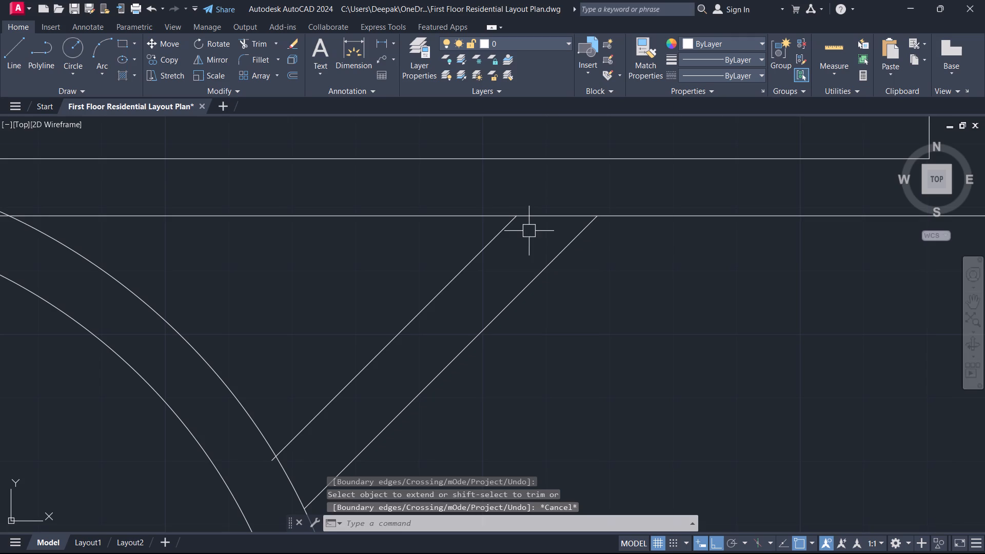
{"action": "key", "text": "t"}
{"action": "key", "text": "r"}
{"action": "key", "text": "space"}
{"action": "left_click", "coordinate": [554, 211]}
{"action": "key", "text": "Escape"}
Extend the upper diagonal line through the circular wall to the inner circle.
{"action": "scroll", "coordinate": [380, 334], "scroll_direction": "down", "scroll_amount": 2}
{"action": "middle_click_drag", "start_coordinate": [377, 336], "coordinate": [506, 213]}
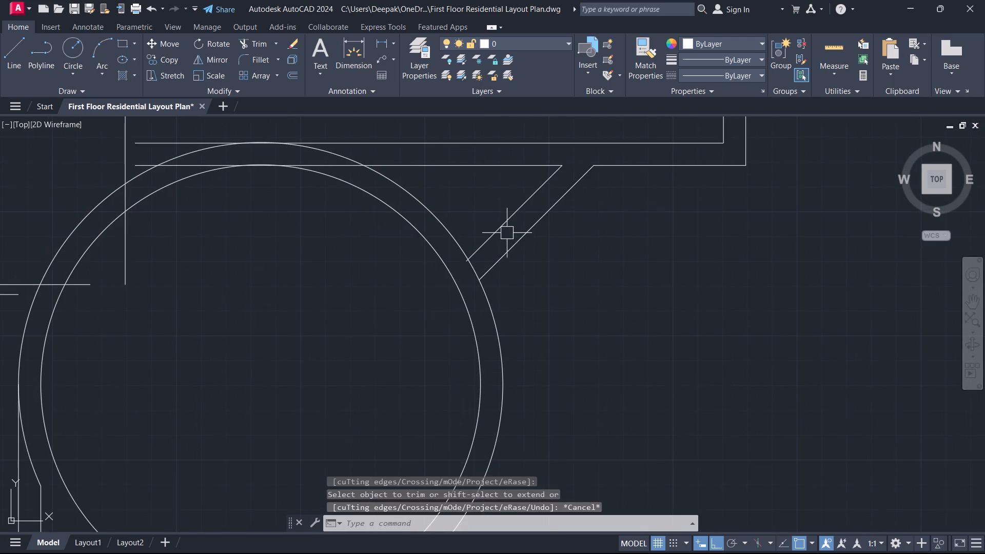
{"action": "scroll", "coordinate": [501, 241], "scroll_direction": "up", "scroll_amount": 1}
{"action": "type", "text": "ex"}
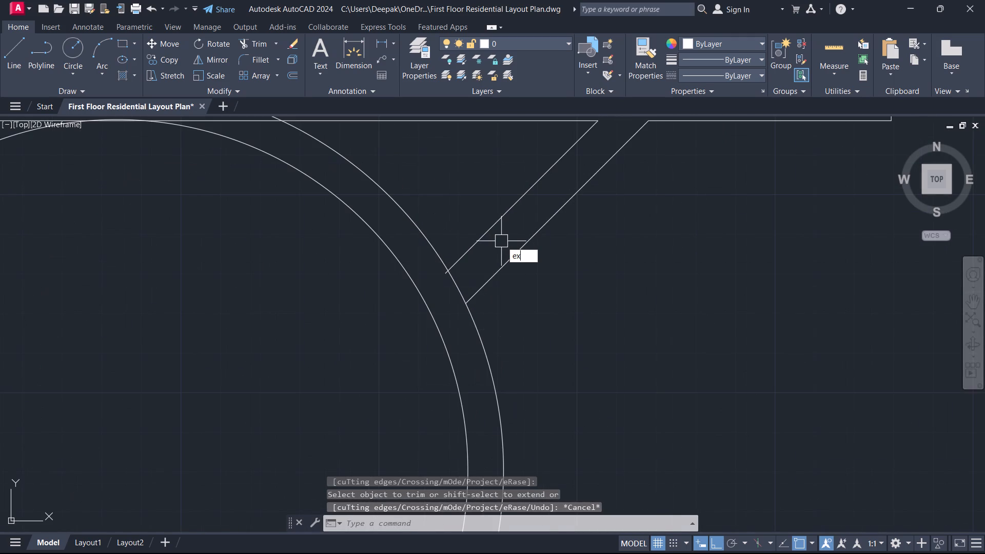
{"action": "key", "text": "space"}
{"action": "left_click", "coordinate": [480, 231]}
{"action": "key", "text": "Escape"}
Draw a short diagonal line across the circular wall, from the outer to the inner circle, above the diagonal wall.
{"action": "scroll", "coordinate": [454, 251], "scroll_direction": "down", "scroll_amount": 1}
{"action": "middle_click_drag", "start_coordinate": [454, 251], "coordinate": [479, 290]}
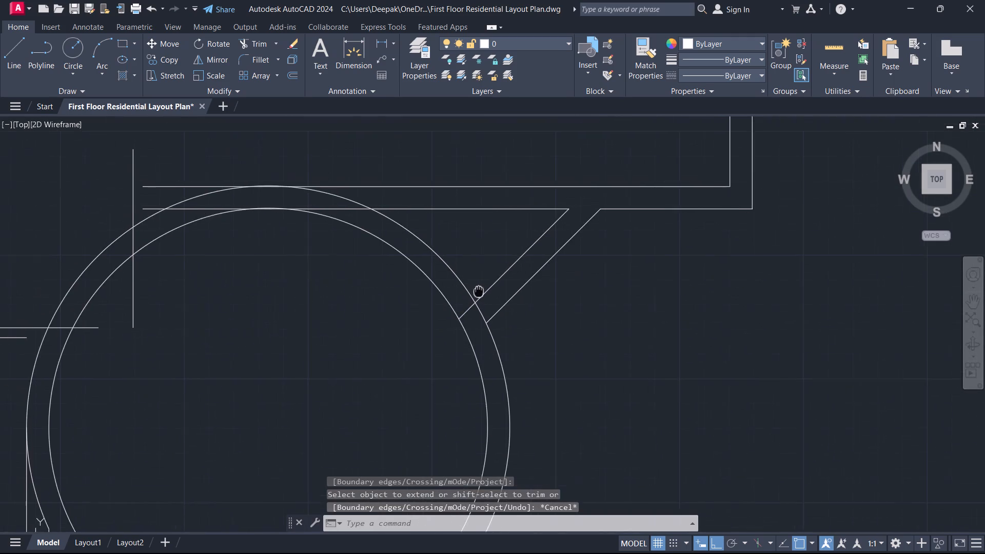
{"action": "middle_click_drag", "start_coordinate": [479, 290], "coordinate": [479, 291]}
{"action": "scroll", "coordinate": [473, 298], "scroll_direction": "up", "scroll_amount": 2}
{"action": "type", "text": "l"}
{"action": "key", "text": "space"}
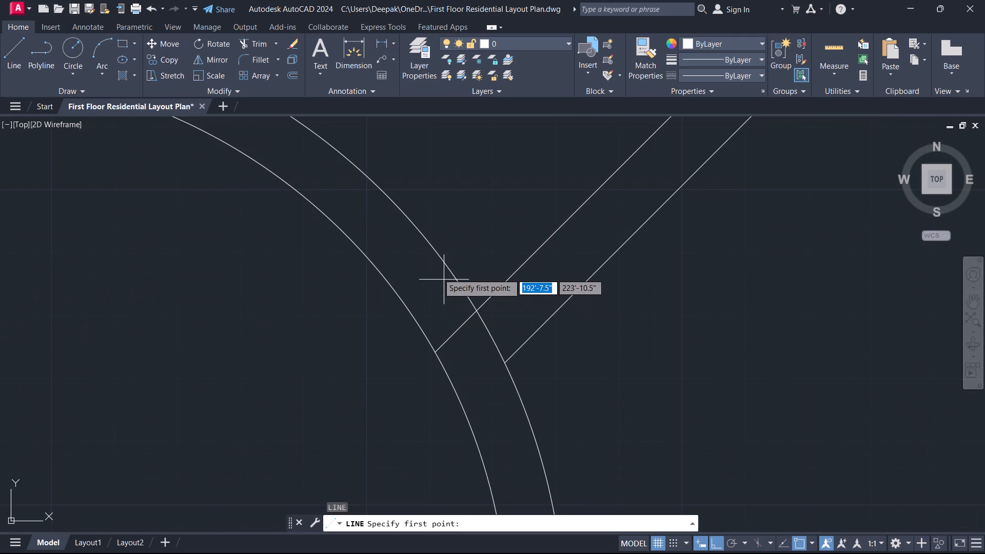
{"action": "left_click", "coordinate": [388, 199]}
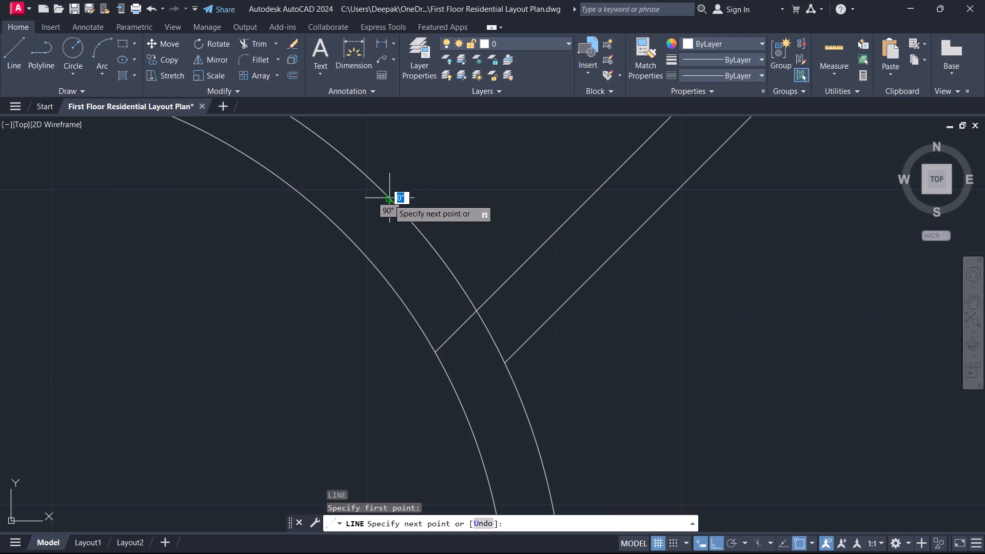
{"action": "left_click", "coordinate": [352, 236]}
{"action": "key", "text": "Escape"}
Move the short cross line down along the outer circle, closer to the diagonal wall.
{"action": "scroll", "coordinate": [409, 251], "scroll_direction": "down", "scroll_amount": 3}
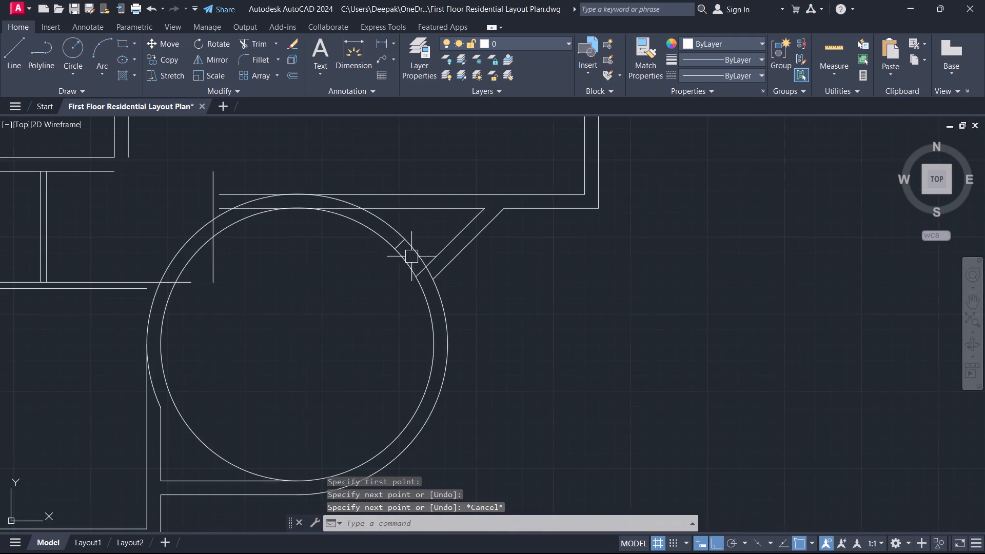
{"action": "scroll", "coordinate": [418, 265], "scroll_direction": "up", "scroll_amount": 2}
{"action": "middle_click_drag", "start_coordinate": [418, 265], "coordinate": [419, 281]}
{"action": "scroll", "coordinate": [409, 270], "scroll_direction": "up", "scroll_amount": 2}
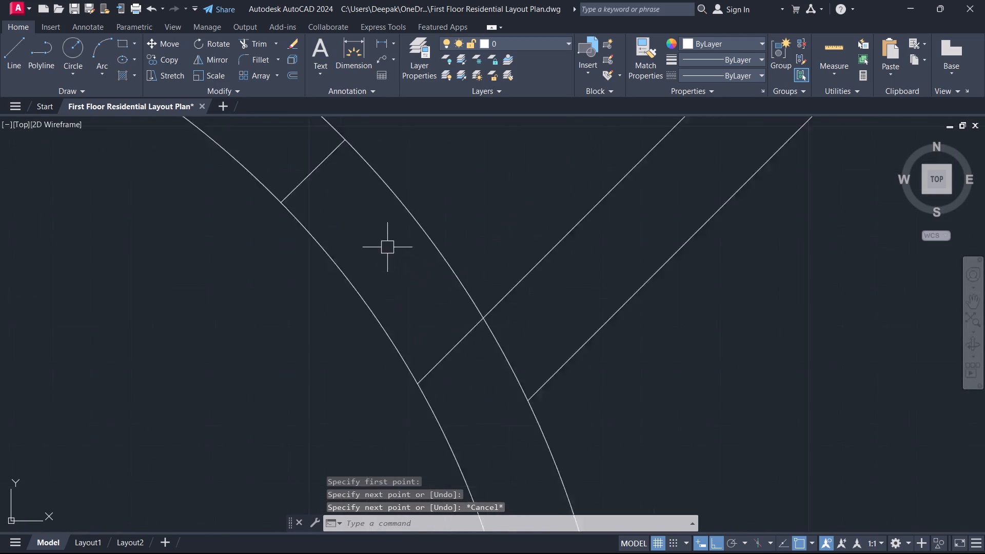
{"action": "scroll", "coordinate": [387, 247], "scroll_direction": "up", "scroll_amount": 1}
{"action": "left_click", "coordinate": [329, 206]}
{"action": "left_click", "coordinate": [236, 137]}
{"action": "key", "text": "Escape"}
{"action": "middle_click_drag", "start_coordinate": [281, 168], "coordinate": [325, 268]}
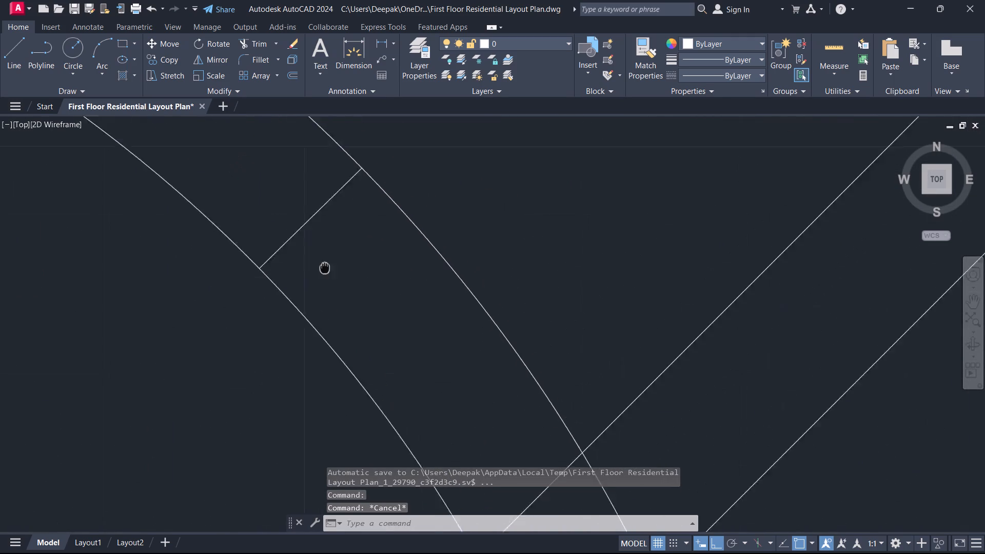
{"action": "middle_click_drag", "start_coordinate": [325, 268], "coordinate": [336, 310]}
{"action": "left_click_drag", "start_coordinate": [333, 310], "coordinate": [316, 283]}
{"action": "left_click", "coordinate": [293, 251]}
{"action": "type", "text": "m"}
{"action": "key", "text": "space"}
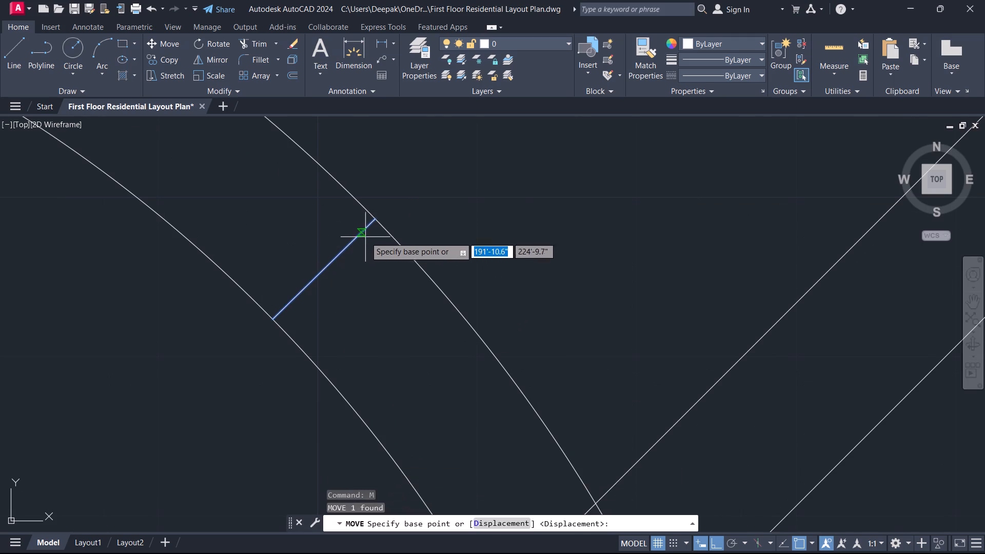
{"action": "left_click", "coordinate": [375, 220]}
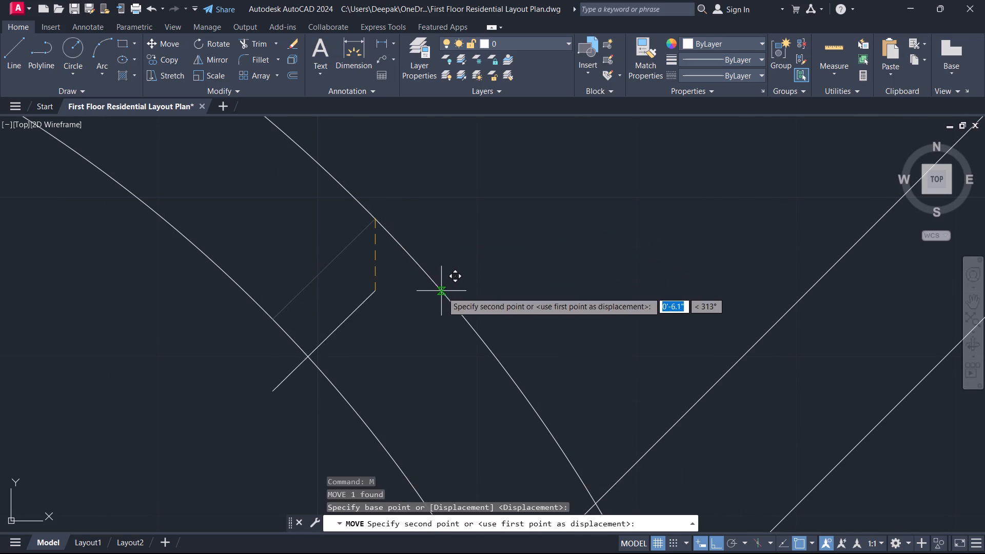
{"action": "left_click", "coordinate": [448, 301]}
Trim the part of the upper diagonal line lying between the outer and inner circles.
{"action": "scroll", "coordinate": [405, 320], "scroll_direction": "down", "scroll_amount": 4}
{"action": "middle_click_drag", "start_coordinate": [401, 320], "coordinate": [486, 284]}
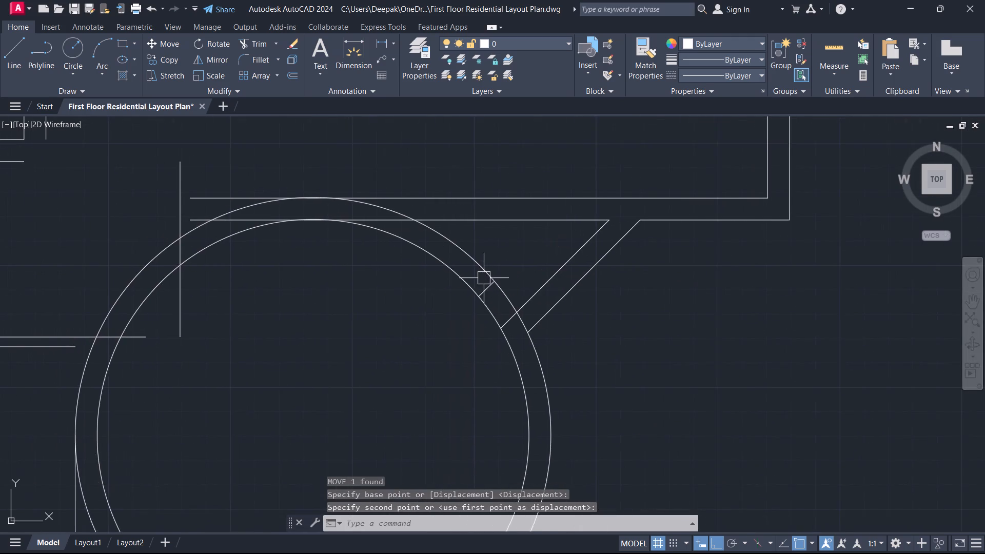
{"action": "scroll", "coordinate": [495, 297], "scroll_direction": "up", "scroll_amount": 3}
{"action": "type", "text": "tr"}
{"action": "key", "text": "space"}
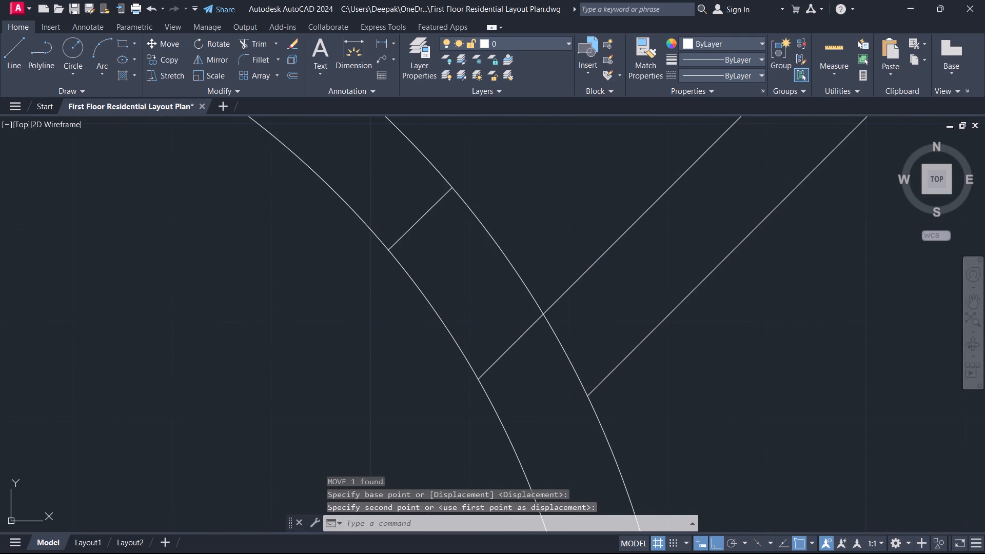
{"action": "left_click", "coordinate": [513, 343]}
{"action": "key", "text": "Escape"}
Trim the outer circle's arc between the two diagonal lines to join the diagonal wall to the circular wall.
{"action": "left_click_drag", "start_coordinate": [578, 340], "coordinate": [566, 343]}
{"action": "key", "text": "space"}
{"action": "key", "text": "Escape"}
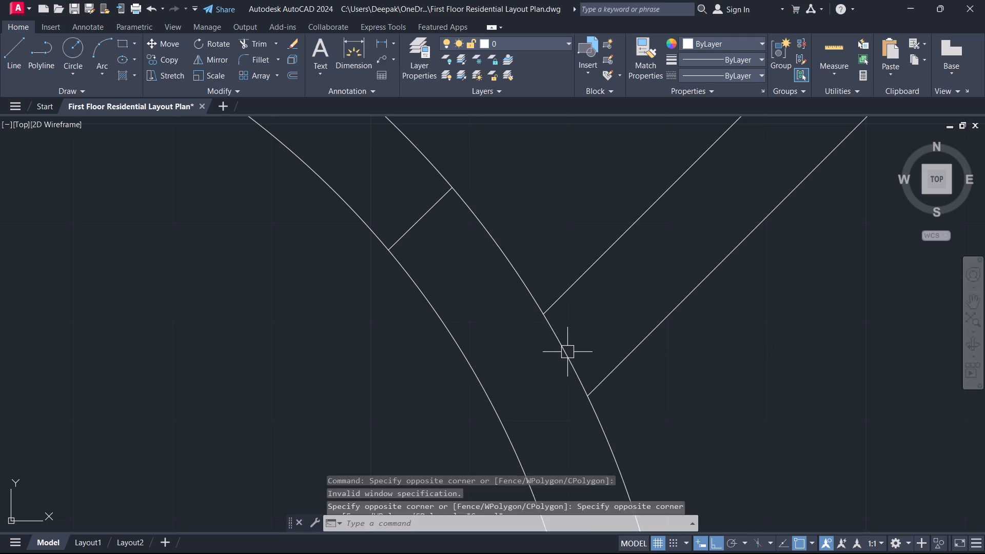
{"action": "key", "text": "space"}
{"action": "left_click", "coordinate": [567, 352]}
{"action": "key", "text": "Escape"}
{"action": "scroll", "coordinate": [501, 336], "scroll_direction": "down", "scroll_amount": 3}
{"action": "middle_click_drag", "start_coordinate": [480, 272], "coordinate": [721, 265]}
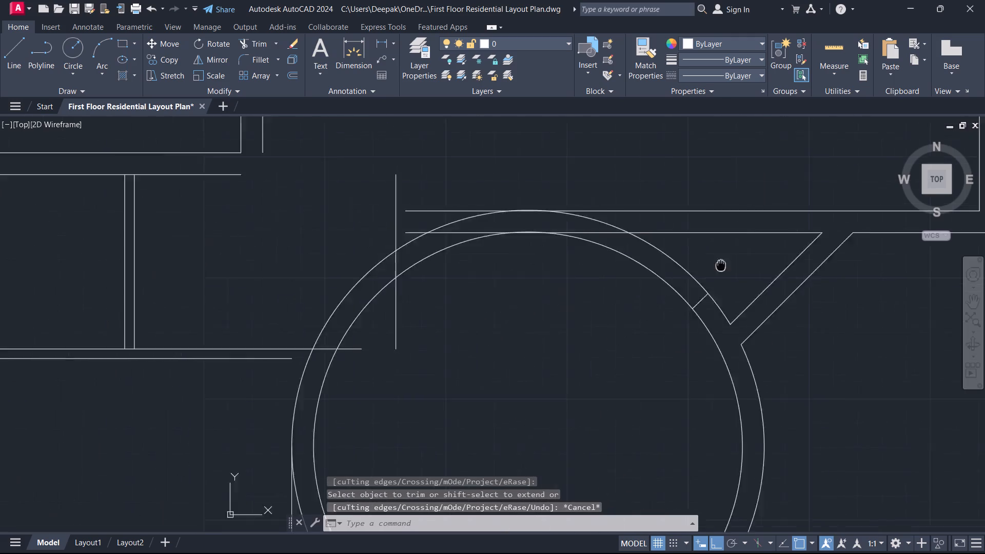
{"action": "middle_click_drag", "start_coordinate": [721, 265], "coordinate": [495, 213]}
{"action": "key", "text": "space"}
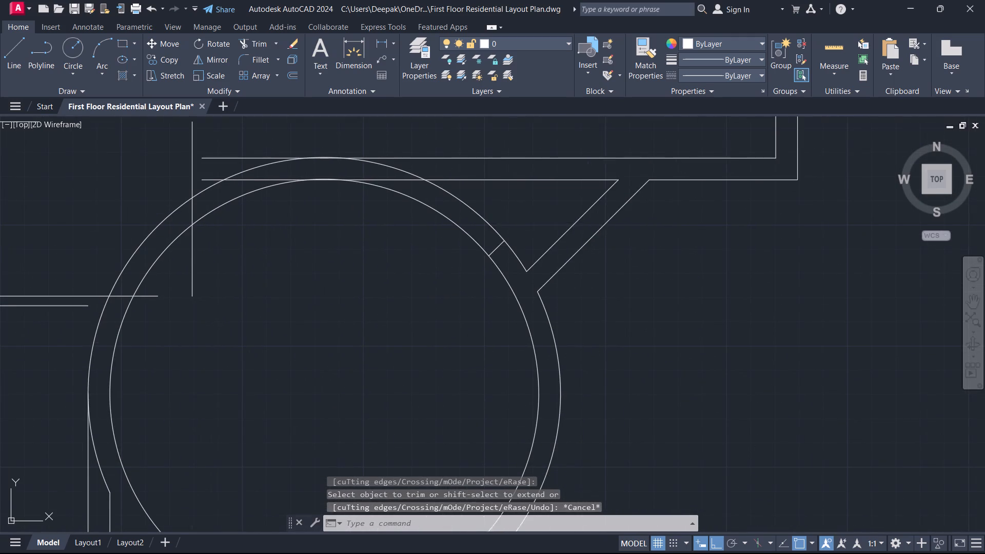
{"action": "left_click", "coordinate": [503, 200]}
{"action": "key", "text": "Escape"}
Extend the short cross line on the circular wall so it meets the inner circle, and check its outer end.
{"action": "scroll", "coordinate": [488, 255], "scroll_direction": "up", "scroll_amount": 3}
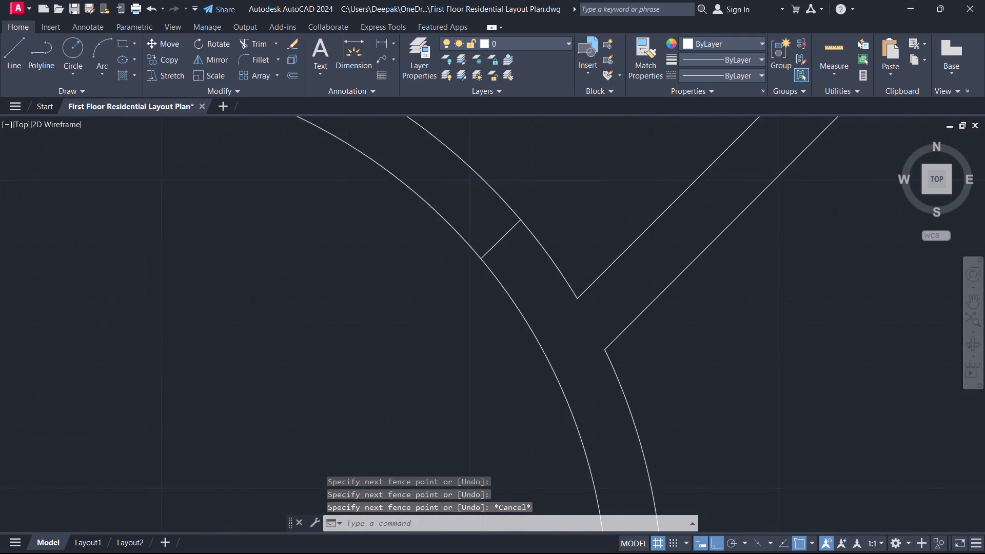
{"action": "scroll", "coordinate": [501, 251], "scroll_direction": "up", "scroll_amount": 7}
{"action": "type", "text": "ex"}
{"action": "key", "text": "space"}
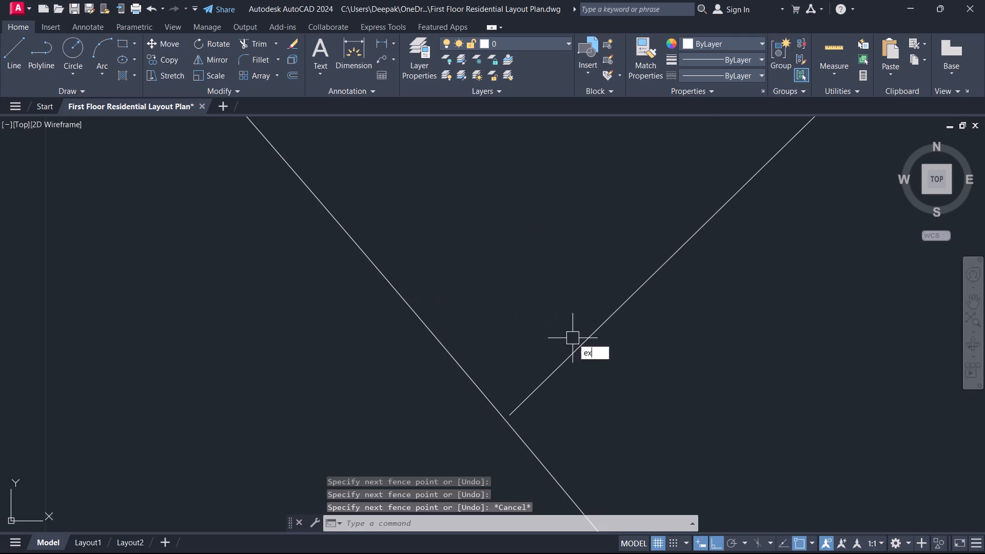
{"action": "left_click_drag", "start_coordinate": [607, 369], "coordinate": [588, 351]}
{"action": "left_click", "coordinate": [553, 308]}
{"action": "key", "text": "Escape"}
{"action": "left_click", "coordinate": [540, 413]}
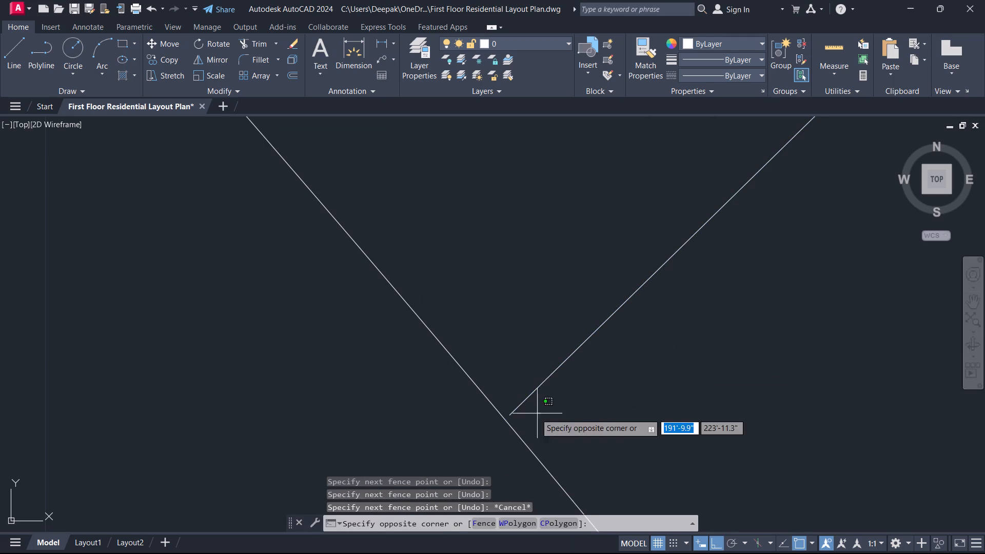
{"action": "key", "text": "space"}
{"action": "key", "text": "space"}
{"action": "left_click", "coordinate": [550, 411]}
{"action": "key", "text": "Escape"}
{"action": "key", "text": "space"}
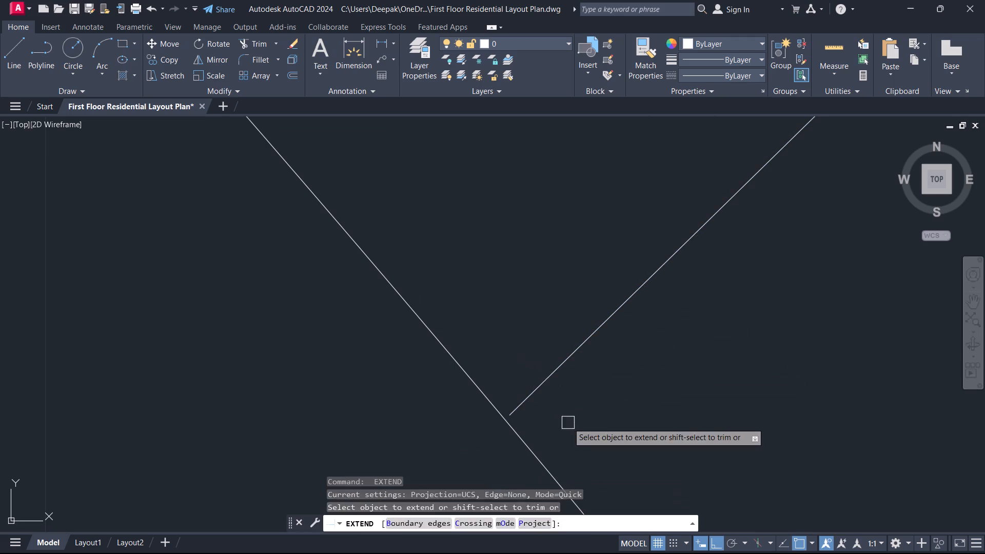
{"action": "left_click", "coordinate": [568, 423]}
{"action": "left_click", "coordinate": [545, 331]}
{"action": "key", "text": "Escape"}
{"action": "scroll", "coordinate": [587, 340], "scroll_direction": "down", "scroll_amount": 5}
{"action": "middle_click_drag", "start_coordinate": [587, 339], "coordinate": [373, 495]}
{"action": "scroll", "coordinate": [701, 272], "scroll_direction": "up", "scroll_amount": 2}
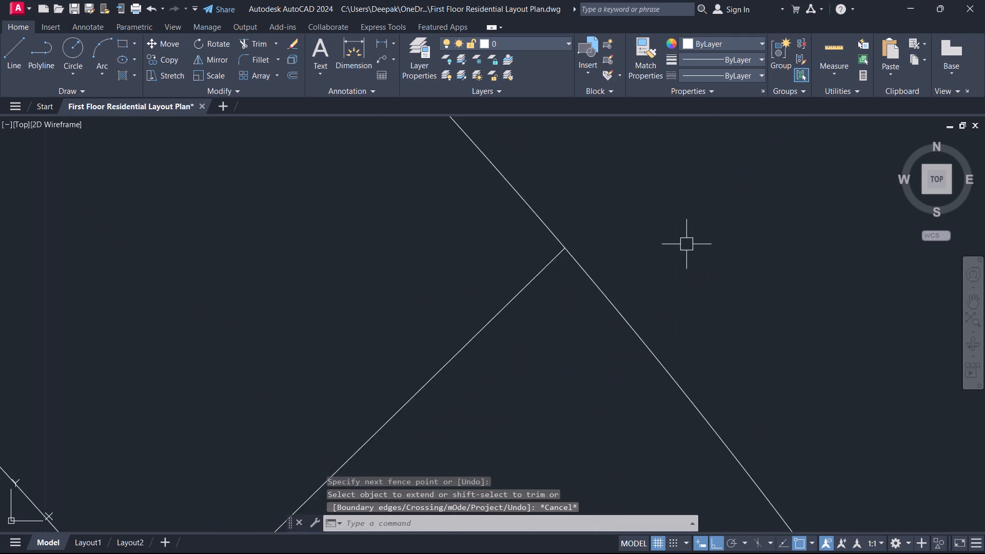
{"action": "scroll", "coordinate": [684, 243], "scroll_direction": "up", "scroll_amount": 4}
{"action": "scroll", "coordinate": [239, 247], "scroll_direction": "down", "scroll_amount": 12}
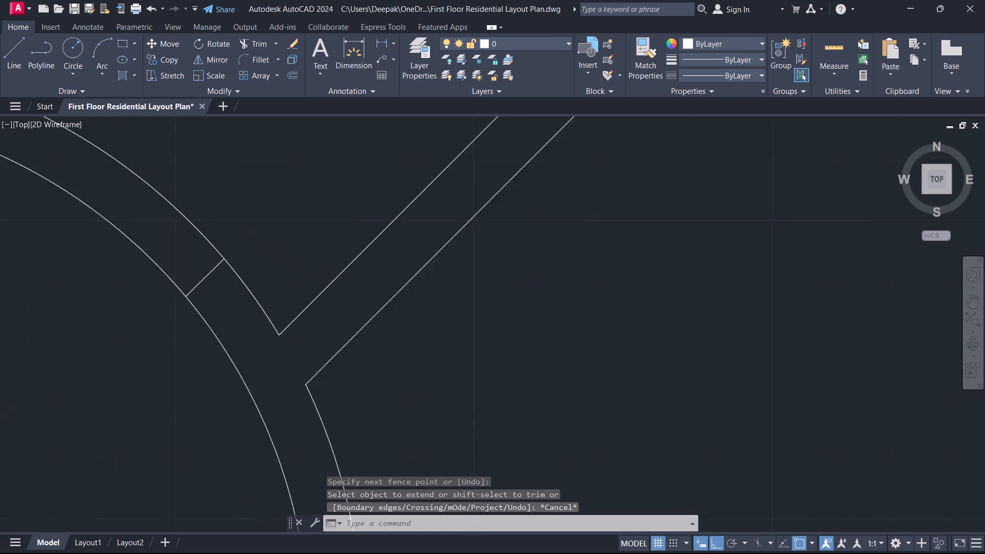
Trim both arcs of the circular wall between the short cross line and the horizontal wall lines at the circle's top.
{"action": "scroll", "coordinate": [124, 309], "scroll_direction": "down", "scroll_amount": 3}
{"action": "middle_click_drag", "start_coordinate": [119, 298], "coordinate": [643, 259]}
{"action": "scroll", "coordinate": [661, 224], "scroll_direction": "up", "scroll_amount": 2}
{"action": "middle_click_drag", "start_coordinate": [645, 268], "coordinate": [647, 232]}
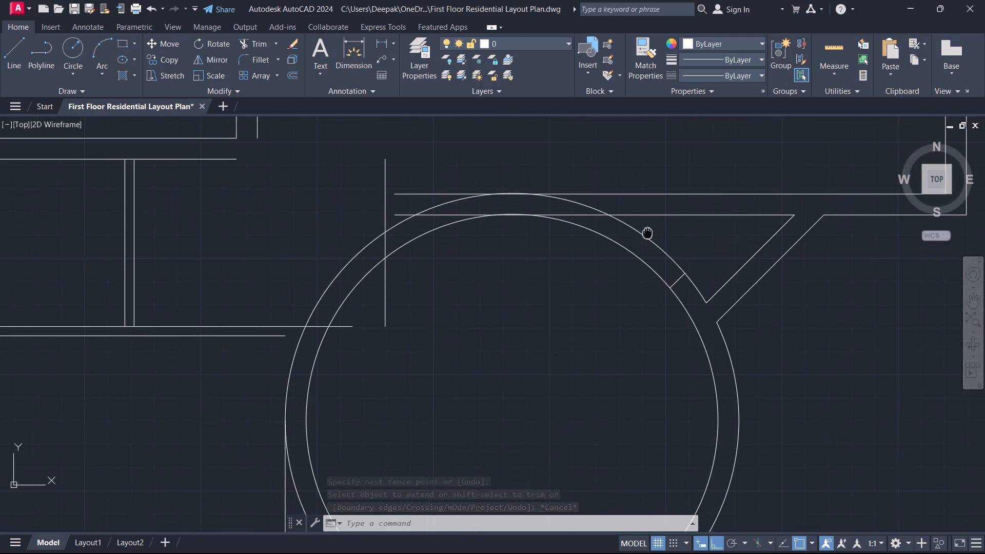
{"action": "middle_click_drag", "start_coordinate": [647, 232], "coordinate": [649, 230]}
{"action": "type", "text": "tr"}
{"action": "key", "text": "space"}
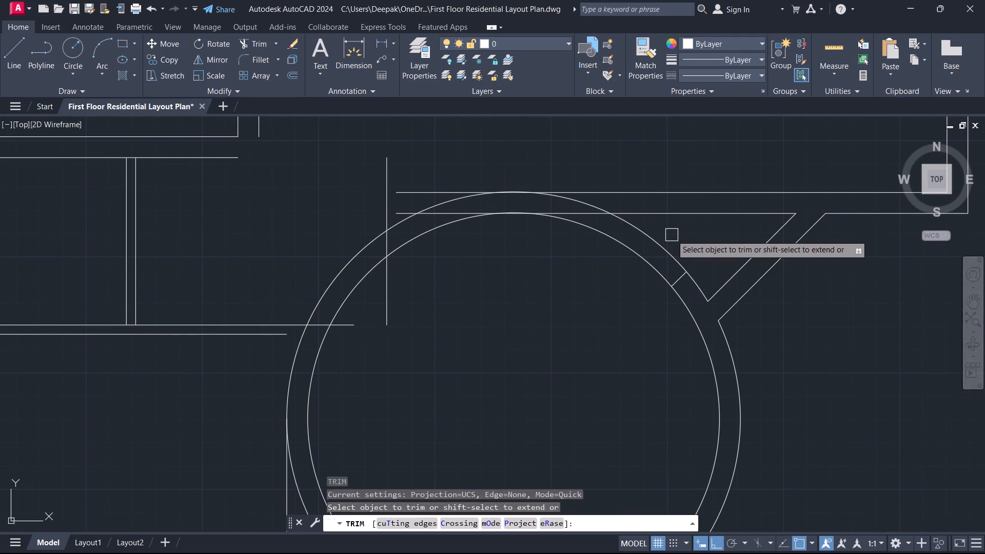
{"action": "left_click_drag", "start_coordinate": [672, 235], "coordinate": [623, 263]}
{"action": "key", "text": "Escape"}
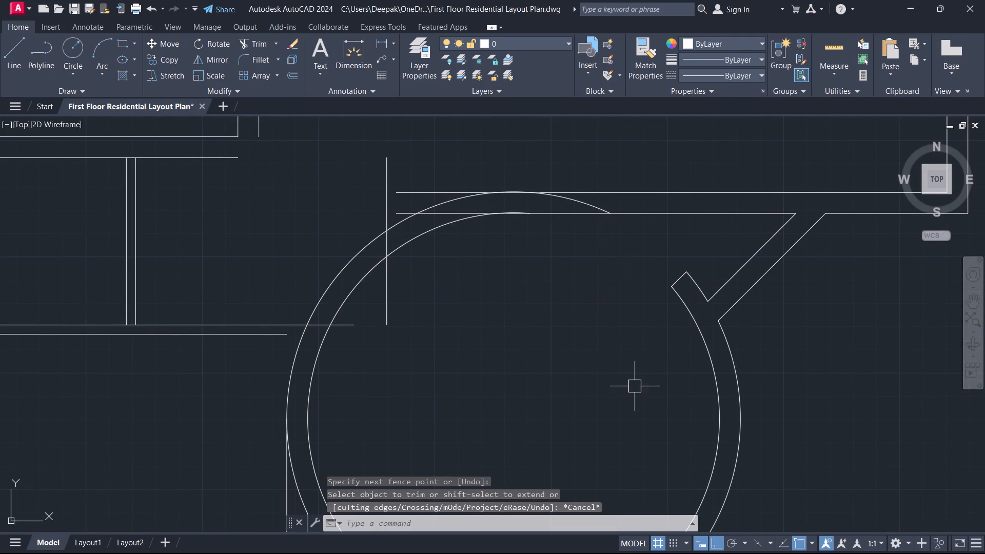
Extend the upper diagonal line to the upper horizontal line of the large room's bottom wall.
{"action": "type", "text": "ex"}
{"action": "key", "text": "space"}
{"action": "left_click", "coordinate": [774, 232]}
{"action": "key", "text": "Escape"}
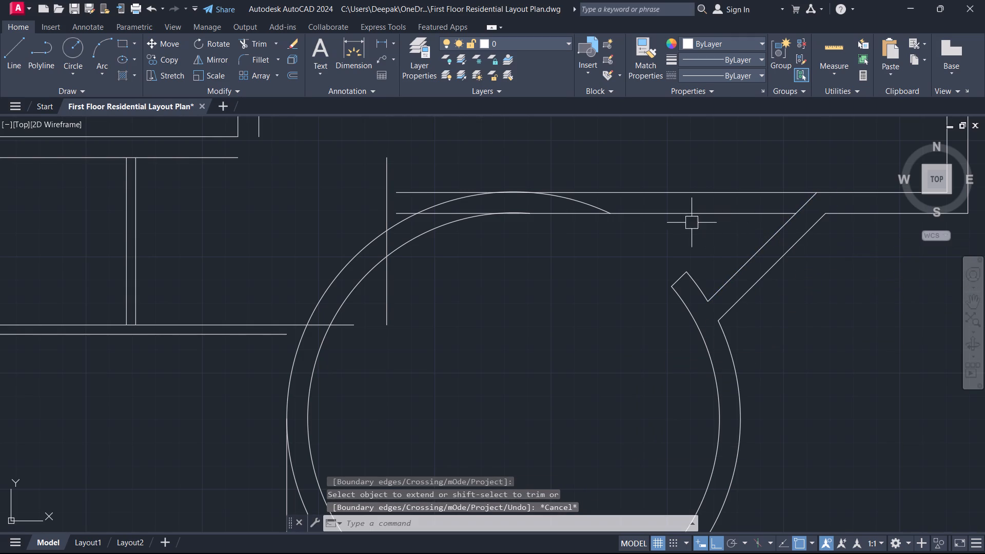
Trim both horizontal wall lines between the circular wall and the diagonal wall to open up the large room.
{"action": "type", "text": "tr"}
{"action": "key", "text": "space"}
{"action": "left_click_drag", "start_coordinate": [688, 228], "coordinate": [671, 186]}
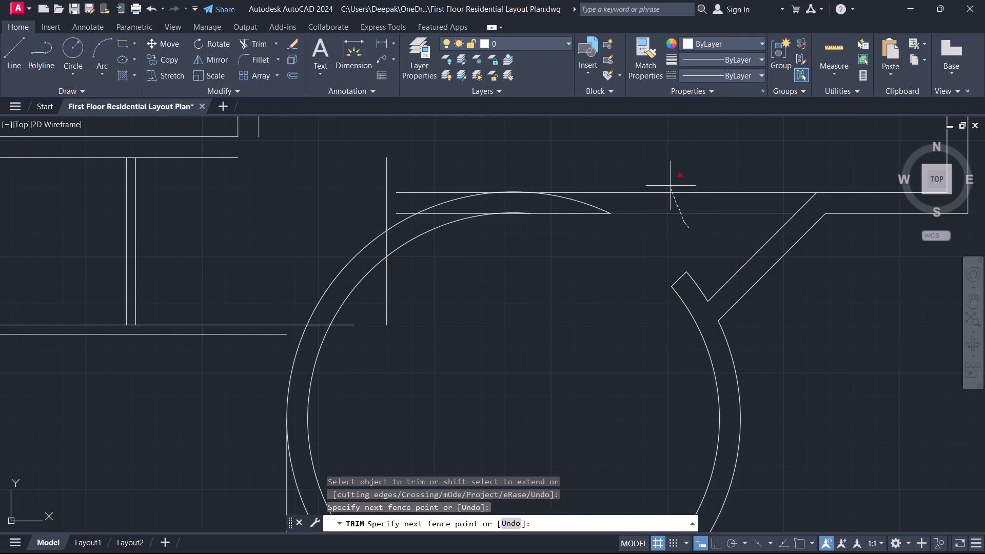
{"action": "left_click_drag", "start_coordinate": [671, 186], "coordinate": [671, 182]}
{"action": "scroll", "coordinate": [684, 185], "scroll_direction": "down", "scroll_amount": 3}
{"action": "middle_click_drag", "start_coordinate": [655, 187], "coordinate": [655, 197]}
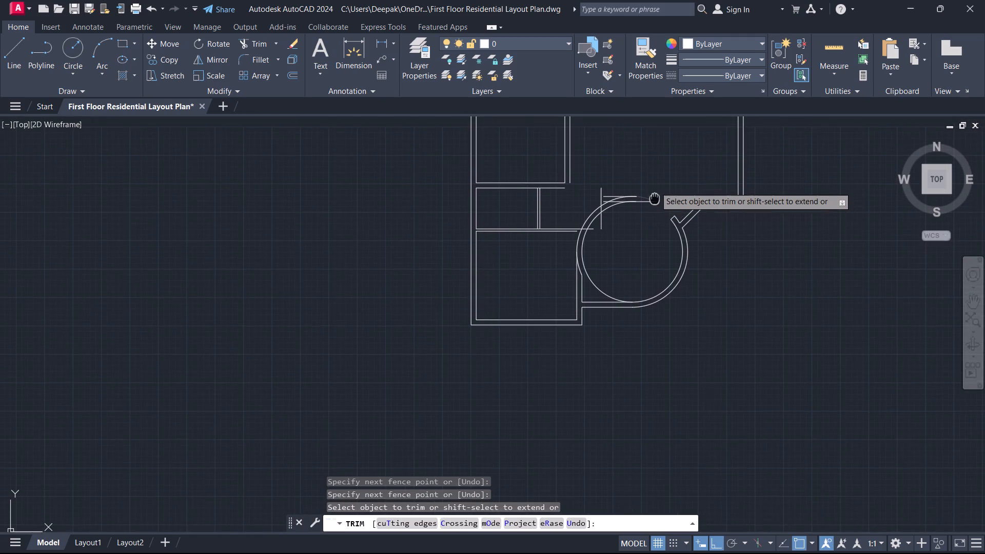
{"action": "middle_click_drag", "start_coordinate": [655, 197], "coordinate": [644, 262]}
{"action": "scroll", "coordinate": [631, 284], "scroll_direction": "up", "scroll_amount": 1}
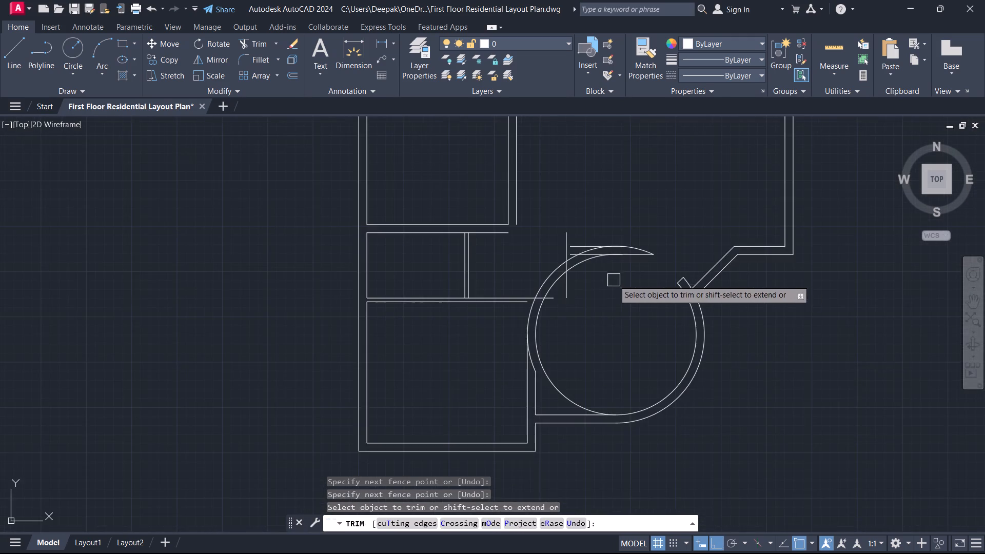
{"action": "middle_click_drag", "start_coordinate": [614, 280], "coordinate": [621, 285]}
{"action": "scroll", "coordinate": [614, 280], "scroll_direction": "up", "scroll_amount": 1}
{"action": "scroll", "coordinate": [540, 270], "scroll_direction": "up", "scroll_amount": 2}
{"action": "scroll", "coordinate": [536, 332], "scroll_direction": "down", "scroll_amount": 2}
{"action": "key", "text": "Escape"}
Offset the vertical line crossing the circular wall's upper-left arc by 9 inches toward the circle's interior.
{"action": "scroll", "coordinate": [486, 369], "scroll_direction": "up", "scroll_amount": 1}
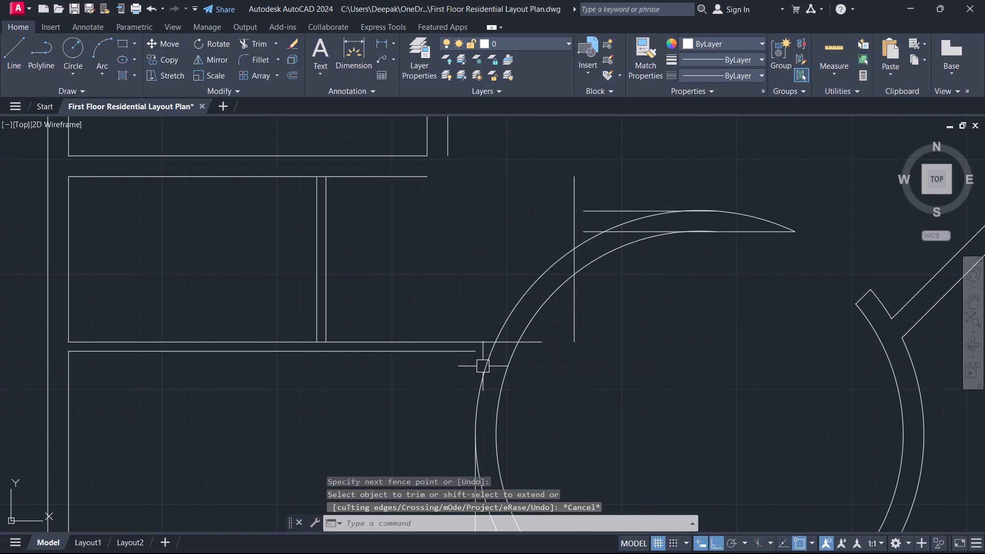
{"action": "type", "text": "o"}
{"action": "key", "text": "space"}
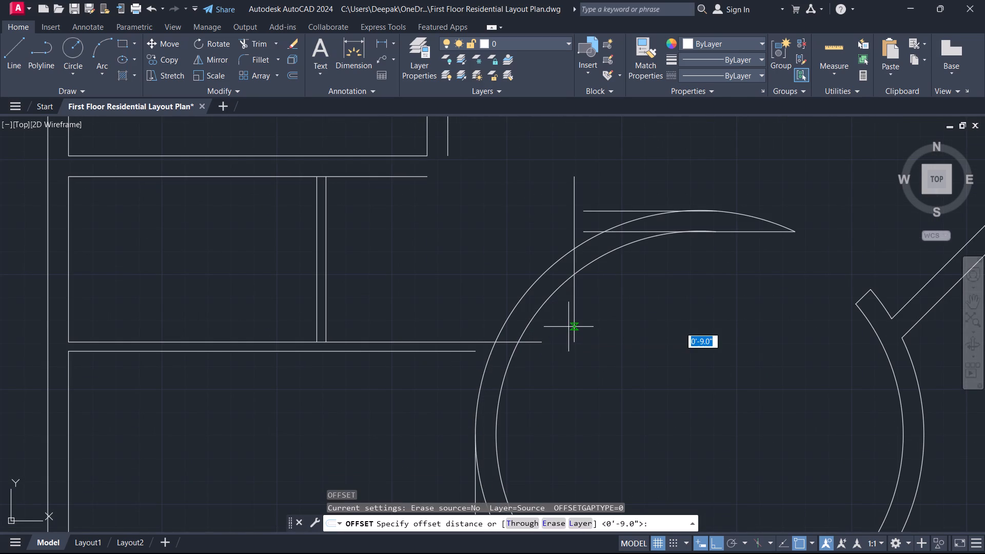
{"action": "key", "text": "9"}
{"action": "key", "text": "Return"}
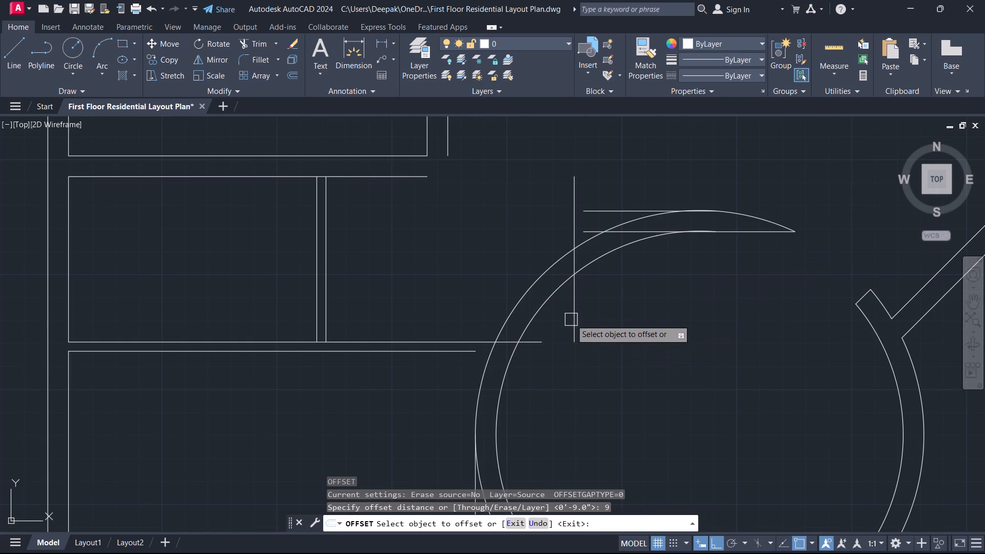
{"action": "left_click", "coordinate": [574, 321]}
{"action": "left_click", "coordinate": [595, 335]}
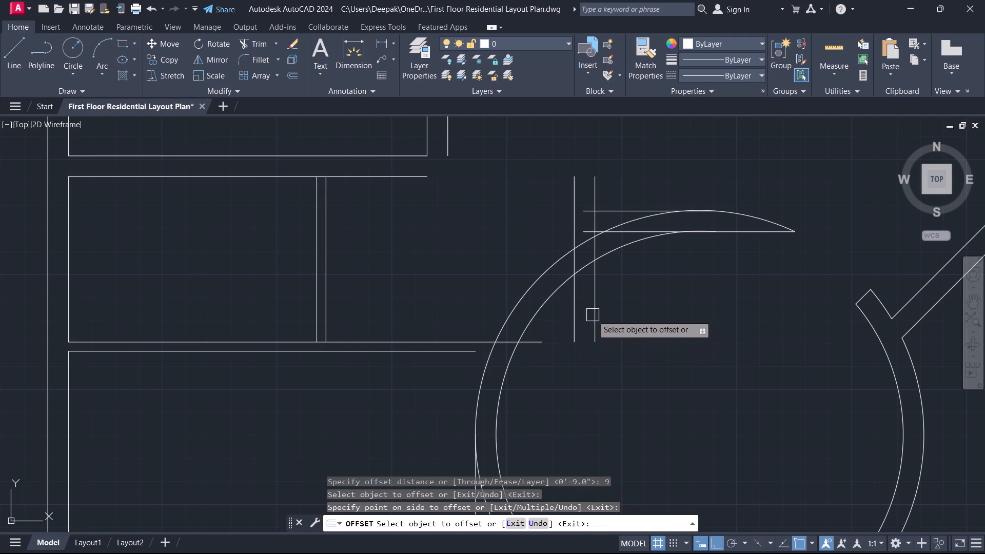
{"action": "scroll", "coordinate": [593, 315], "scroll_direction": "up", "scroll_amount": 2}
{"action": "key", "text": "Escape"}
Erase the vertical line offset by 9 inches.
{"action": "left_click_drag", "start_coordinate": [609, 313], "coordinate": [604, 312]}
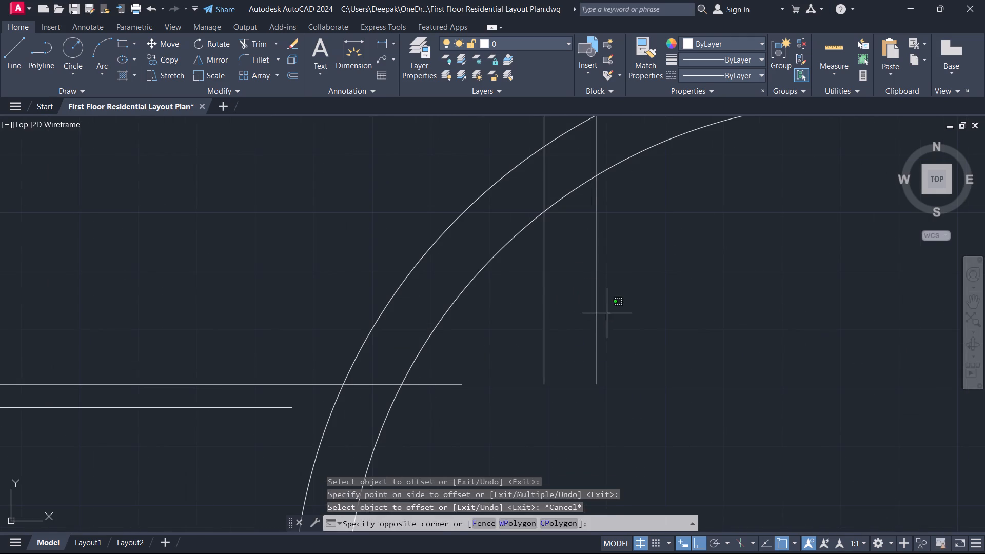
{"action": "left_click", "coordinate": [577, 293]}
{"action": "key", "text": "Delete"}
Offset the original vertical line by 4 inches toward the circle's interior to form a thin partition wall.
{"action": "type", "text": "o 4"}
{"action": "key", "text": "Return"}
{"action": "left_click", "coordinate": [543, 280]}
{"action": "left_click", "coordinate": [600, 294]}
{"action": "key", "text": "Escape"}
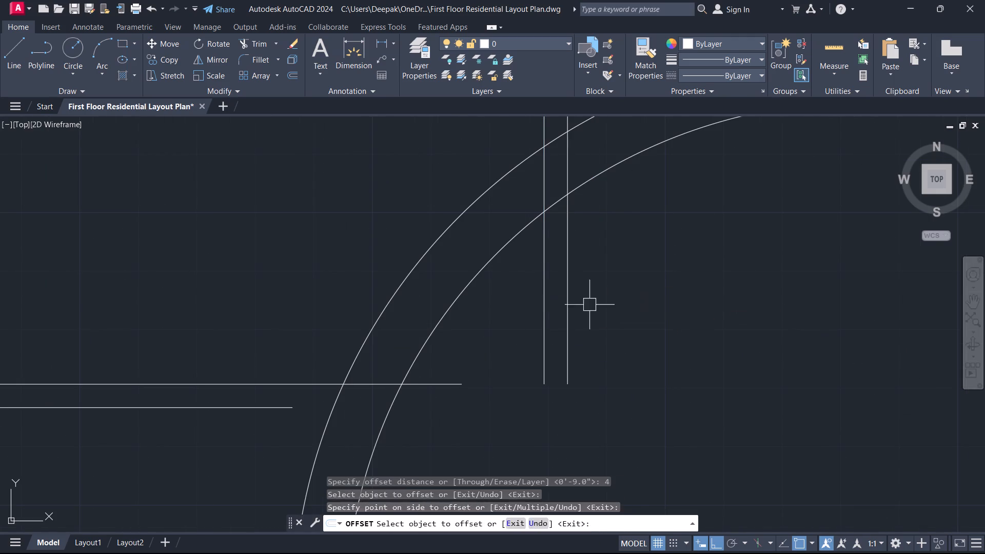
Extend the lower line of the horizontal 4-inch wall above the bottom-left room to the outer circle.
{"action": "scroll", "coordinate": [511, 327], "scroll_direction": "down", "scroll_amount": 2}
{"action": "middle_click_drag", "start_coordinate": [494, 350], "coordinate": [573, 327]}
{"action": "key", "text": "e"}
{"action": "key", "text": "x"}
{"action": "key", "text": "space"}
{"action": "left_click", "coordinate": [417, 357]}
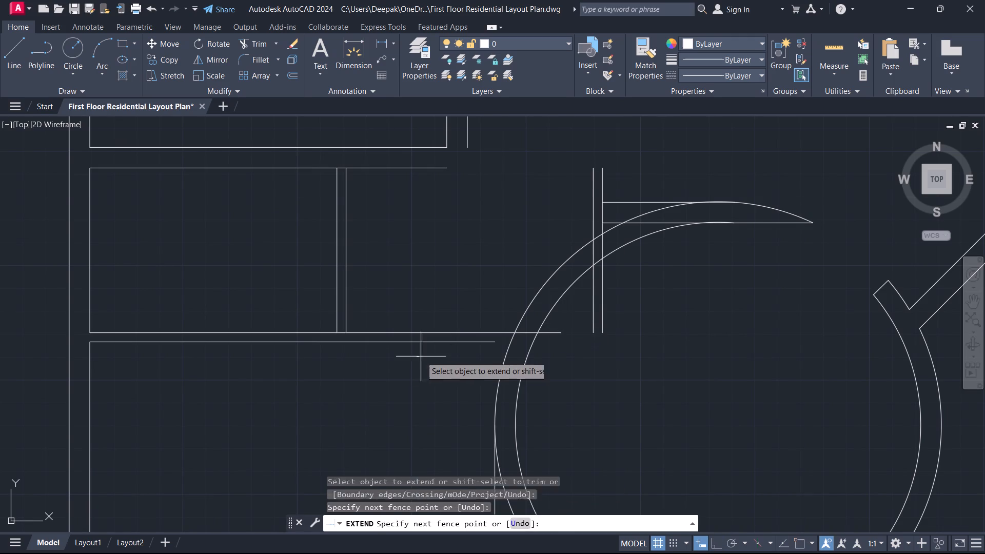
{"action": "left_click", "coordinate": [450, 337]}
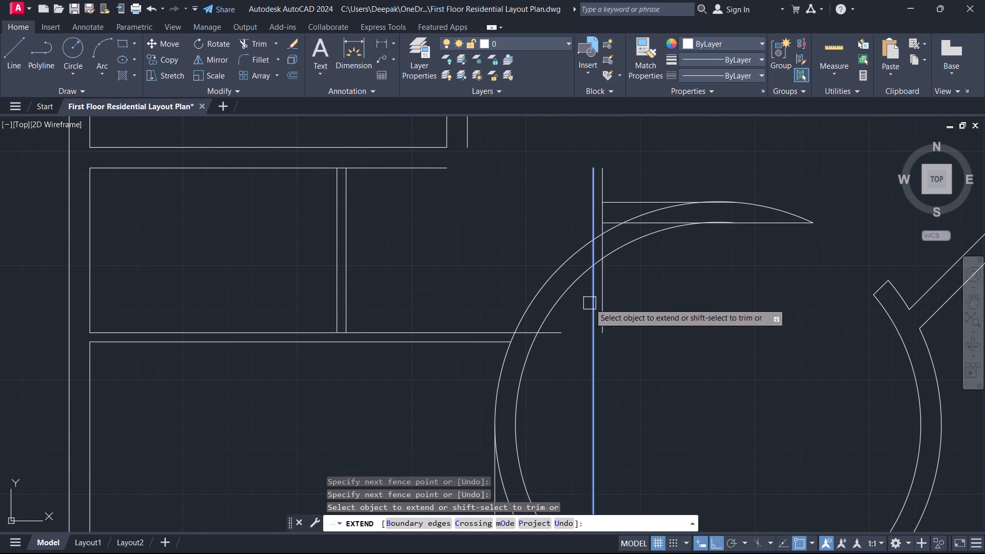
{"action": "key", "text": "Escape"}
Trim the ends of the two vertical partition lines and the horizontal wall line that project inside the inner circle.
{"action": "scroll", "coordinate": [615, 281], "scroll_direction": "up", "scroll_amount": 1}
{"action": "middle_click_drag", "start_coordinate": [614, 281], "coordinate": [541, 236]}
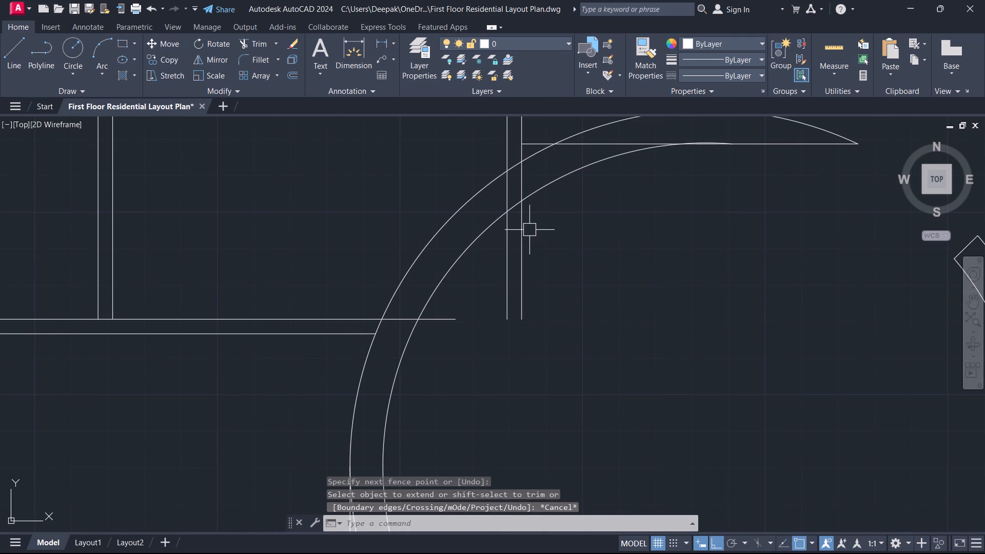
{"action": "key", "text": "t"}
{"action": "key", "text": "r"}
{"action": "key", "text": "space"}
{"action": "left_click_drag", "start_coordinate": [530, 265], "coordinate": [444, 334]}
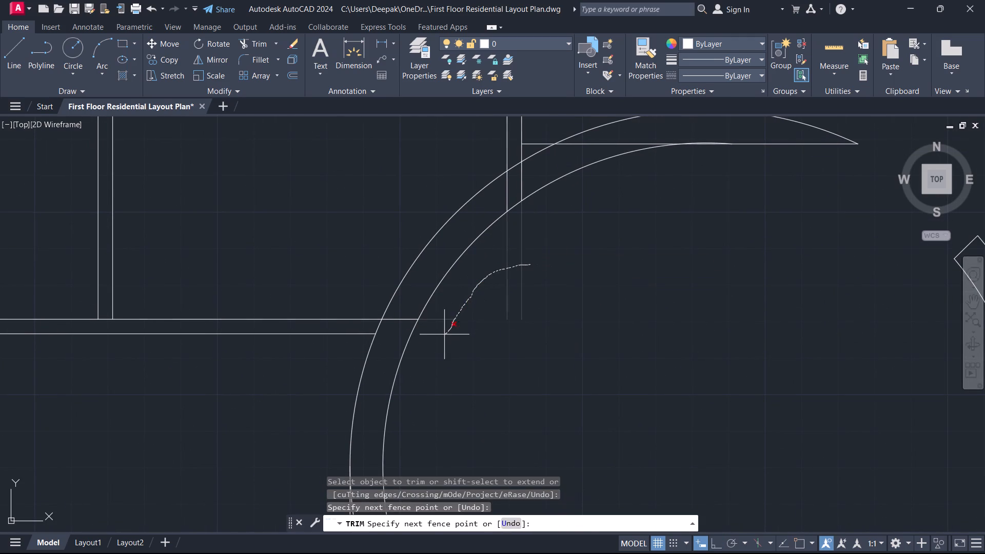
{"action": "left_click_drag", "start_coordinate": [444, 334], "coordinate": [445, 335]}
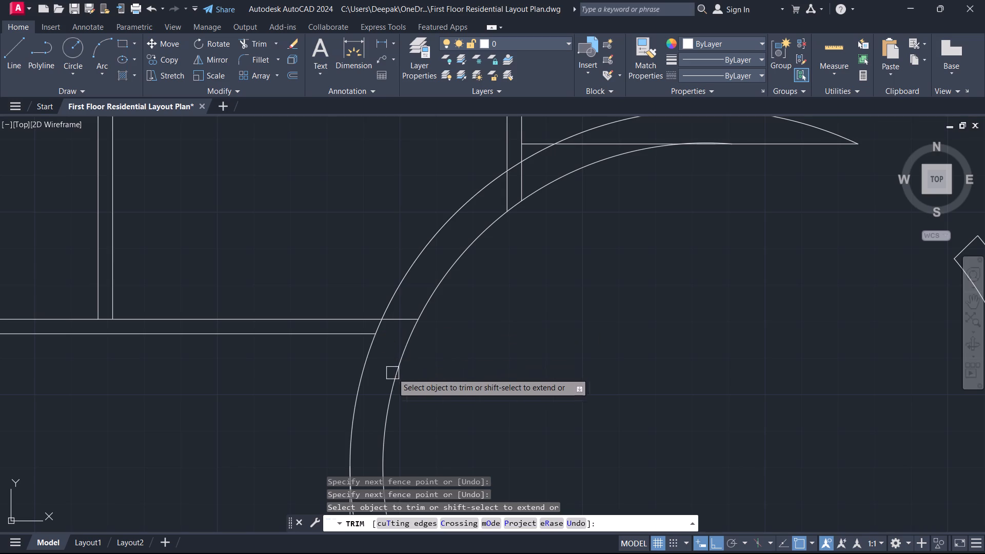
{"action": "scroll", "coordinate": [416, 386], "scroll_direction": "down", "scroll_amount": 1}
{"action": "middle_click_drag", "start_coordinate": [423, 391], "coordinate": [434, 397]}
{"action": "scroll", "coordinate": [425, 392], "scroll_direction": "down", "scroll_amount": 1}
{"action": "scroll", "coordinate": [509, 365], "scroll_direction": "down", "scroll_amount": 1}
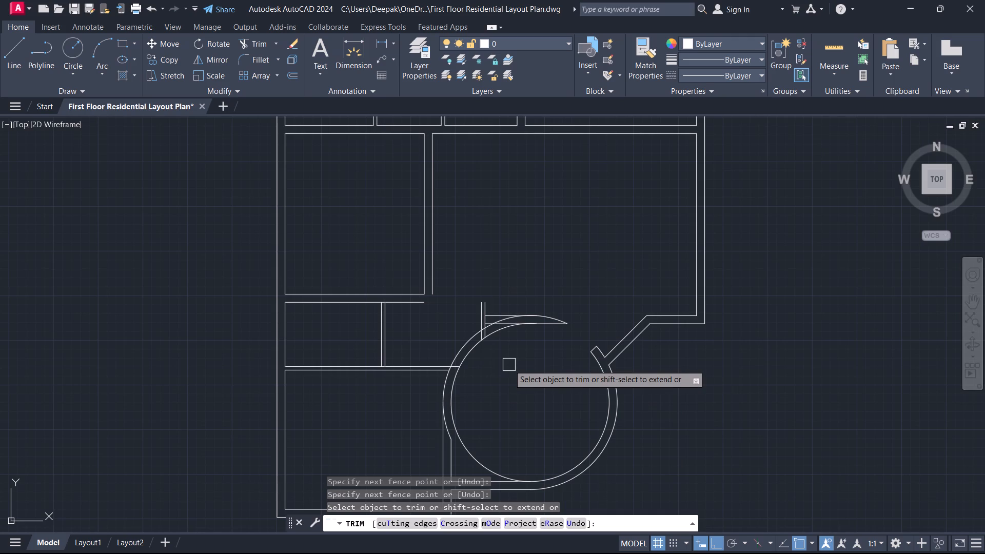
{"action": "scroll", "coordinate": [489, 407], "scroll_direction": "down", "scroll_amount": 2}
{"action": "middle_click_drag", "start_coordinate": [483, 411], "coordinate": [493, 357]}
{"action": "scroll", "coordinate": [488, 389], "scroll_direction": "up", "scroll_amount": 1}
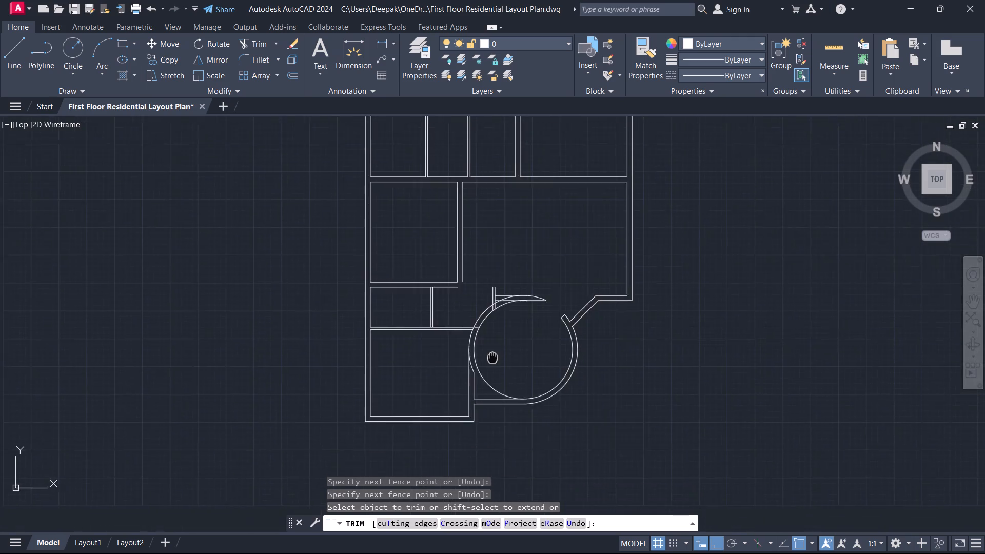
{"action": "scroll", "coordinate": [493, 357], "scroll_direction": "up", "scroll_amount": 2}
{"action": "middle_click_drag", "start_coordinate": [493, 357], "coordinate": [497, 346]}
{"action": "key", "text": "Escape"}
Trim the outer circle's lower-left arc lying between the two vertical wall lines beside the bottom-left room.
{"action": "scroll", "coordinate": [441, 353], "scroll_direction": "up", "scroll_amount": 2}
{"action": "middle_click", "coordinate": [434, 355]}
{"action": "scroll", "coordinate": [437, 358], "scroll_direction": "up", "scroll_amount": 1}
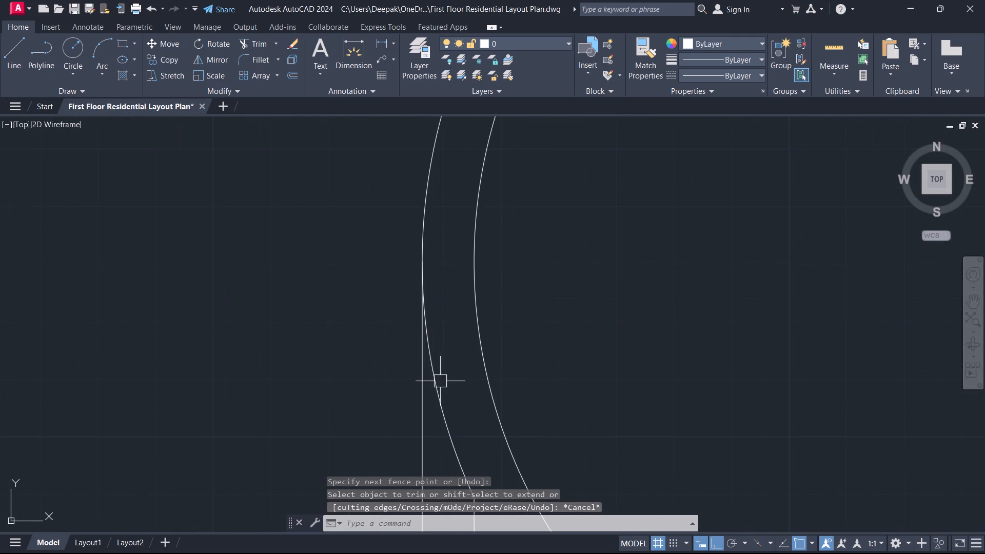
{"action": "key", "text": "t"}
{"action": "key", "text": "r"}
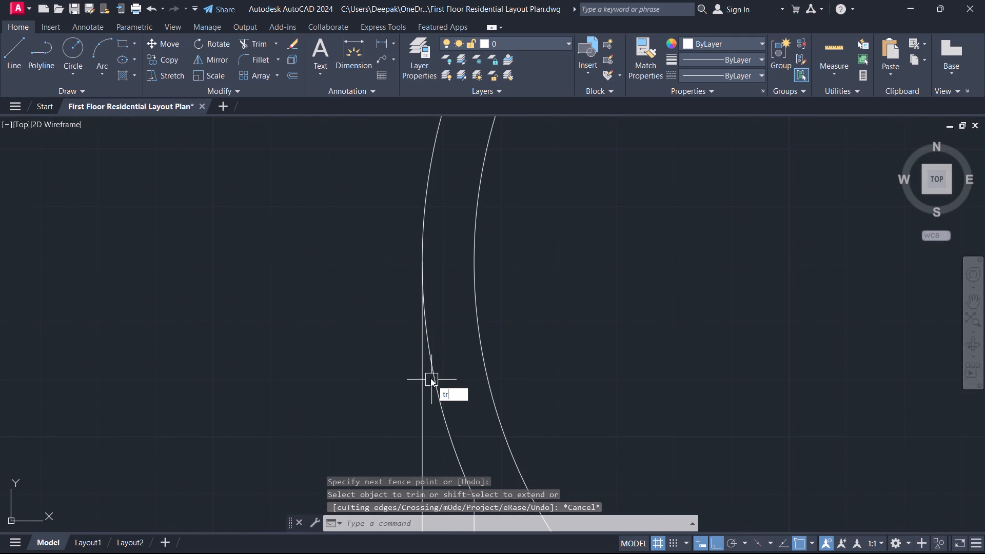
{"action": "key", "text": "space"}
{"action": "left_click", "coordinate": [429, 377]}
{"action": "key", "text": "Escape"}
Extend the inner vertical wall line beside the bottom-left room up to the inner circle.
{"action": "scroll", "coordinate": [459, 349], "scroll_direction": "down", "scroll_amount": 3}
{"action": "middle_click_drag", "start_coordinate": [456, 347], "coordinate": [456, 257]}
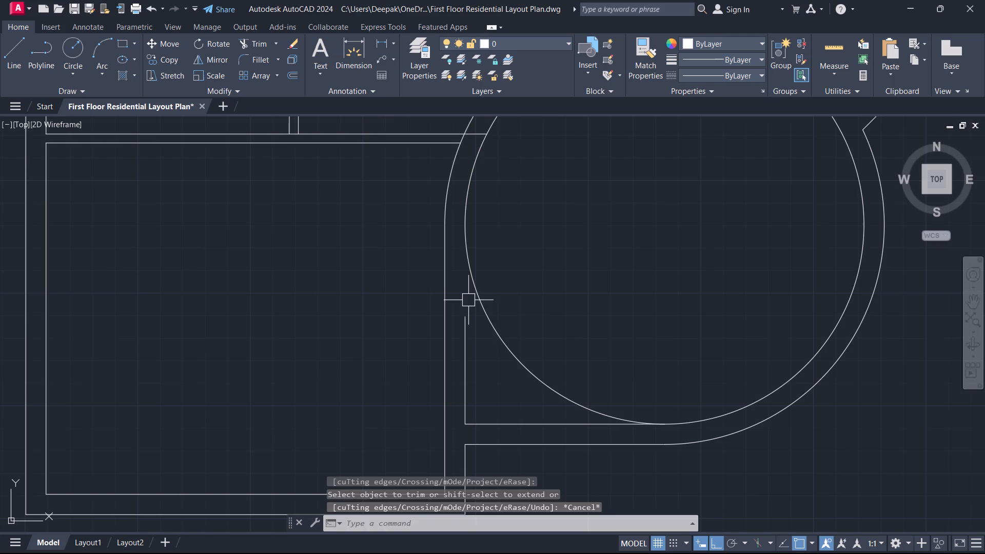
{"action": "type", "text": "ex"}
{"action": "key", "text": "space"}
{"action": "left_click", "coordinate": [464, 337]}
{"action": "key", "text": "Escape"}
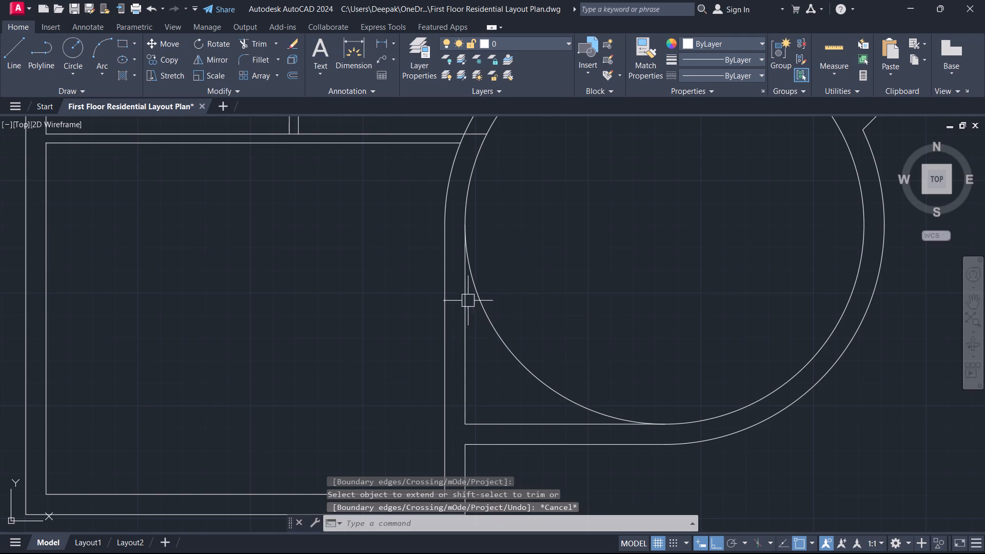
Trim the inner circle's lower-left arc between the vertical and bottom horizontal wall lines, leaving a square corner there.
{"action": "type", "text": "tr"}
{"action": "key", "text": "space"}
{"action": "left_click", "coordinate": [489, 313]}
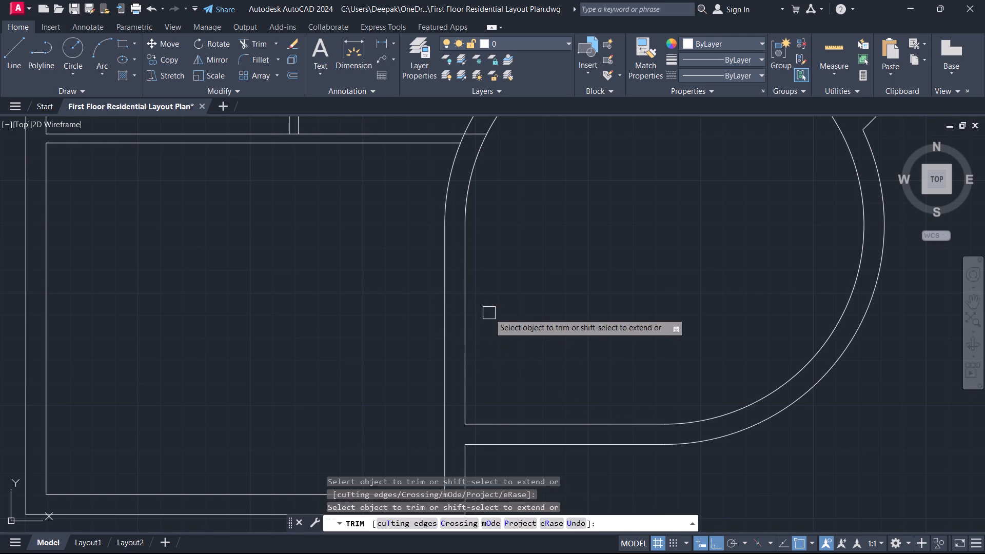
{"action": "key", "text": "Escape"}
{"action": "scroll", "coordinate": [527, 339], "scroll_direction": "down", "scroll_amount": 5}
{"action": "middle_click_drag", "start_coordinate": [527, 339], "coordinate": [469, 357]}
{"action": "scroll", "coordinate": [466, 329], "scroll_direction": "up", "scroll_amount": 1}
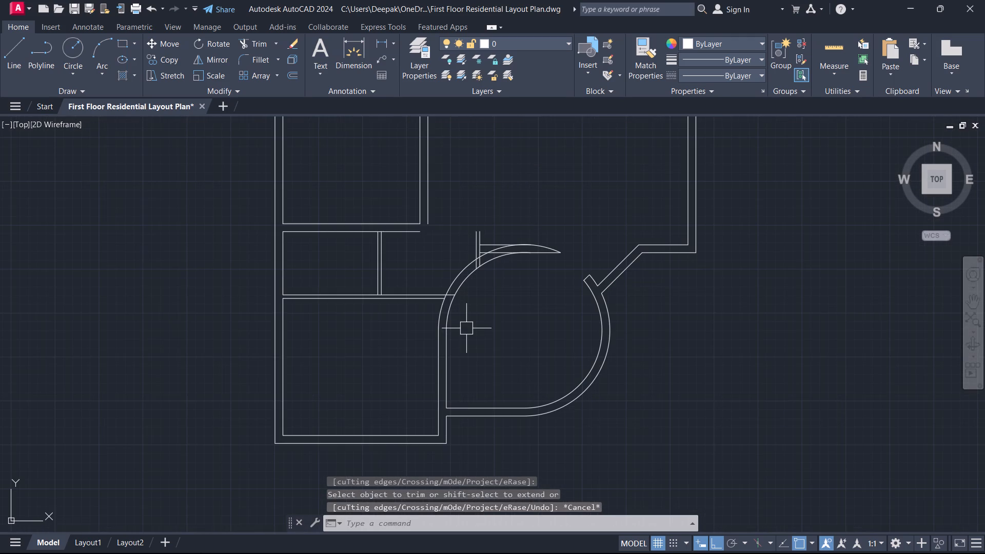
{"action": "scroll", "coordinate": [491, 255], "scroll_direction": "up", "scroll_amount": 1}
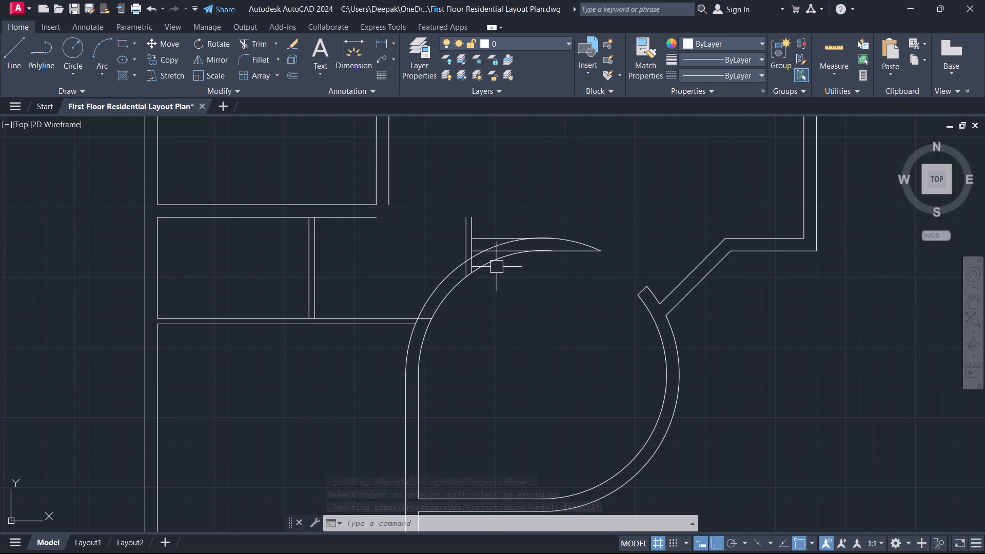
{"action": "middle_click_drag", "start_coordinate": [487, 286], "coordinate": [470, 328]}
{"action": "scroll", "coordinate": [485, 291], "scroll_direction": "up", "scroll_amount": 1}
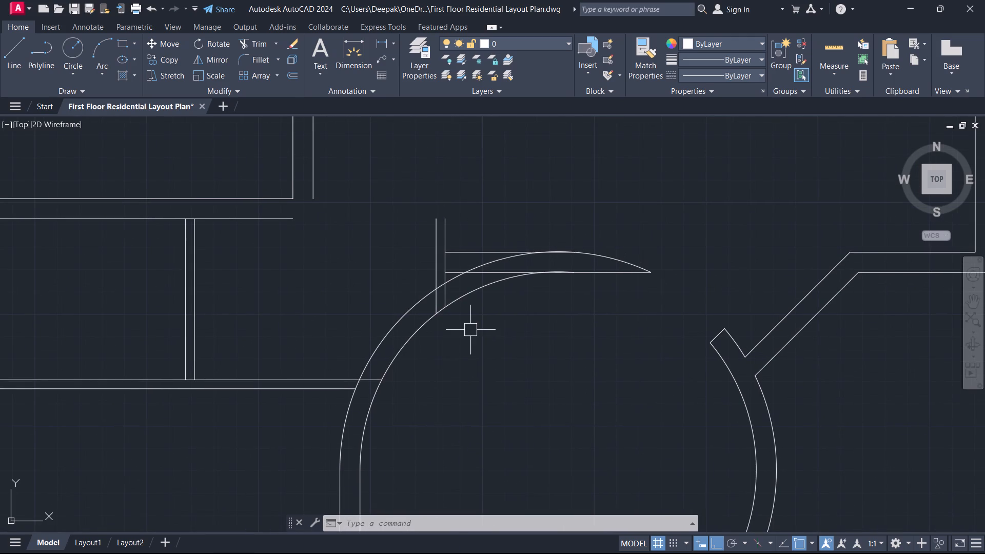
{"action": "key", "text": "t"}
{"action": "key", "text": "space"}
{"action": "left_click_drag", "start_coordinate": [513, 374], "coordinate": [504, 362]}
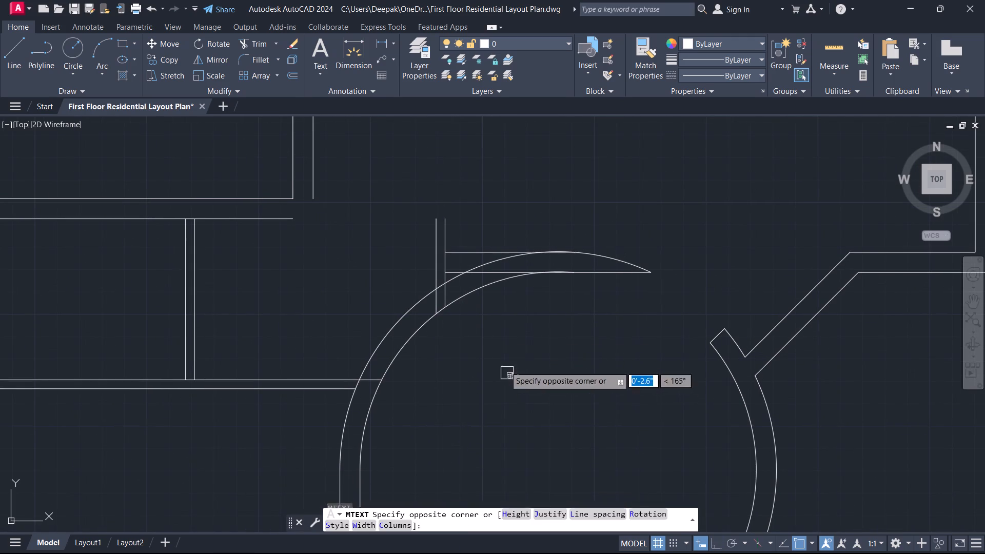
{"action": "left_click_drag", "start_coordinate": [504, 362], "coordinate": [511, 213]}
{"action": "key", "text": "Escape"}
Trim away the upper arcs of both circles and the horizontal wall lines beyond the short vertical partition's right line.
{"action": "key", "text": "t"}
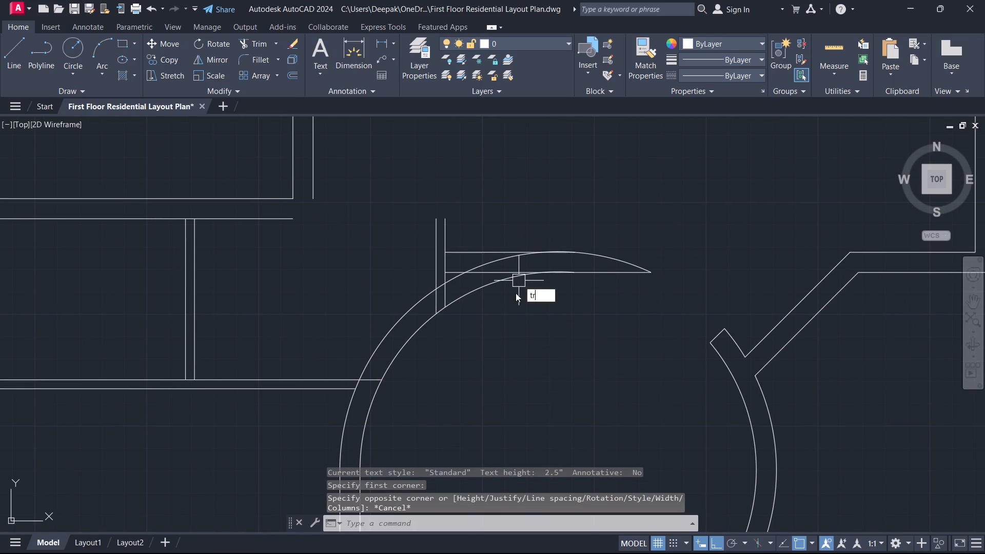
{"action": "key", "text": "r"}
{"action": "key", "text": "space"}
{"action": "left_click_drag", "start_coordinate": [489, 358], "coordinate": [715, 250]}
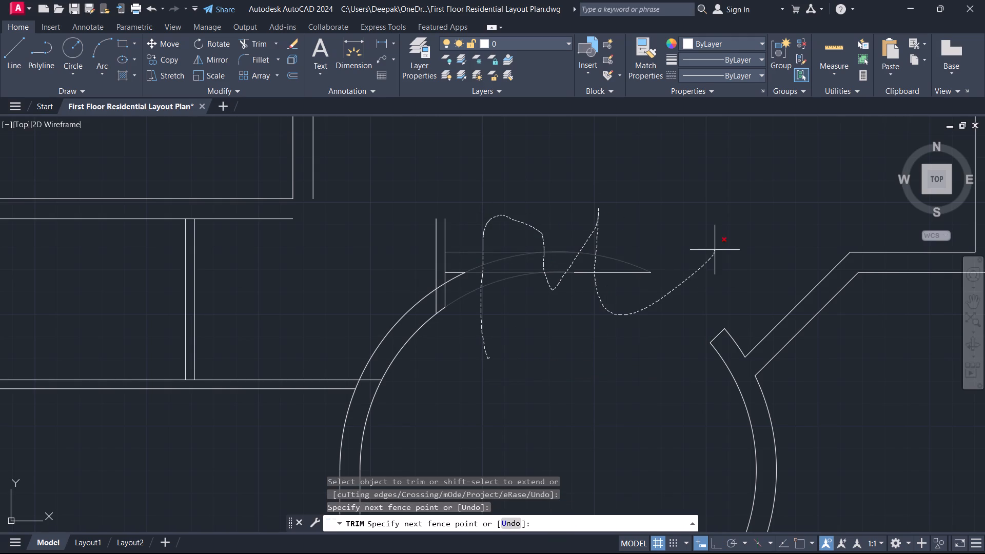
{"action": "left_click_drag", "start_coordinate": [715, 250], "coordinate": [629, 222]}
{"action": "scroll", "coordinate": [471, 269], "scroll_direction": "up", "scroll_amount": 2}
{"action": "left_click_drag", "start_coordinate": [439, 307], "coordinate": [437, 307]}
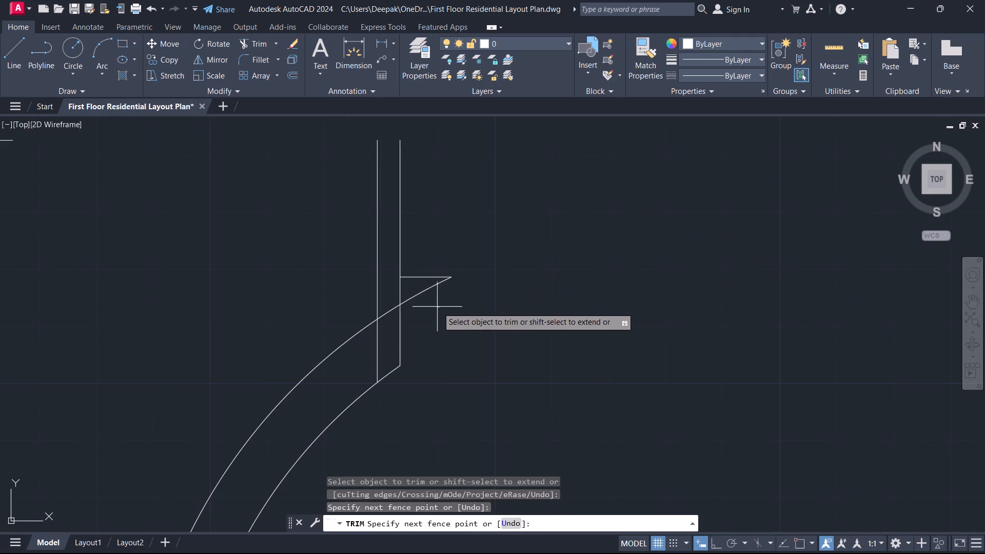
{"action": "left_click_drag", "start_coordinate": [437, 307], "coordinate": [448, 236]}
Trim the upper horizontal wall line and the short partition's left line where they run between the two circular wall arcs.
{"action": "scroll", "coordinate": [388, 325], "scroll_direction": "up", "scroll_amount": 2}
{"action": "scroll", "coordinate": [387, 314], "scroll_direction": "down", "scroll_amount": 3}
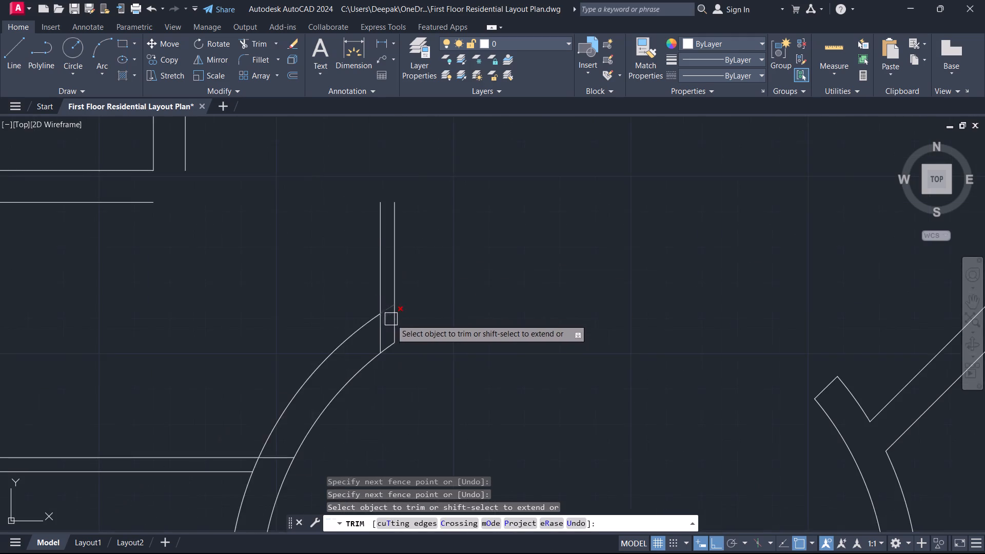
{"action": "scroll", "coordinate": [391, 321], "scroll_direction": "down", "scroll_amount": 1}
{"action": "scroll", "coordinate": [385, 348], "scroll_direction": "up", "scroll_amount": 2}
{"action": "middle_click_drag", "start_coordinate": [367, 329], "coordinate": [664, 206]}
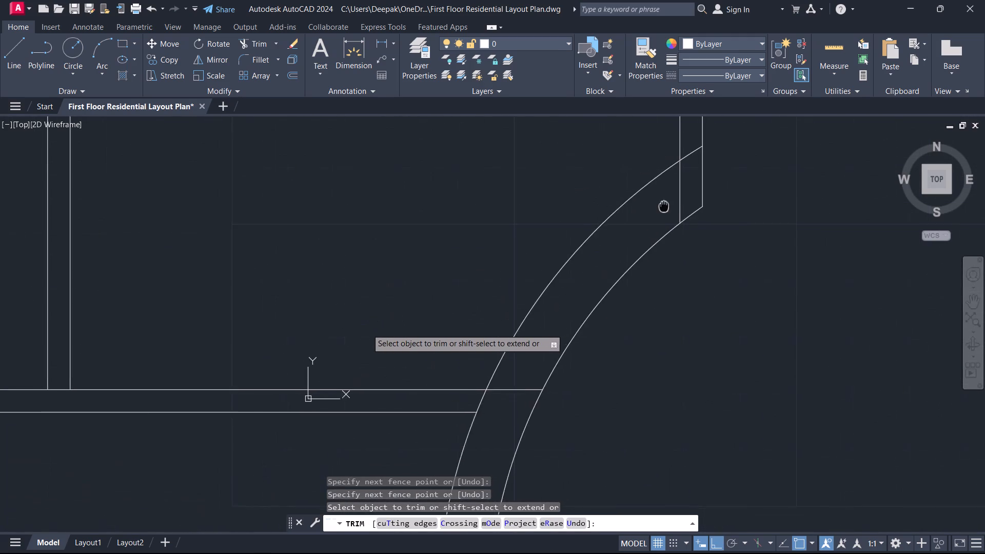
{"action": "middle_click_drag", "start_coordinate": [664, 206], "coordinate": [657, 211]}
{"action": "scroll", "coordinate": [654, 213], "scroll_direction": "down", "scroll_amount": 2}
{"action": "scroll", "coordinate": [601, 270], "scroll_direction": "up", "scroll_amount": 3}
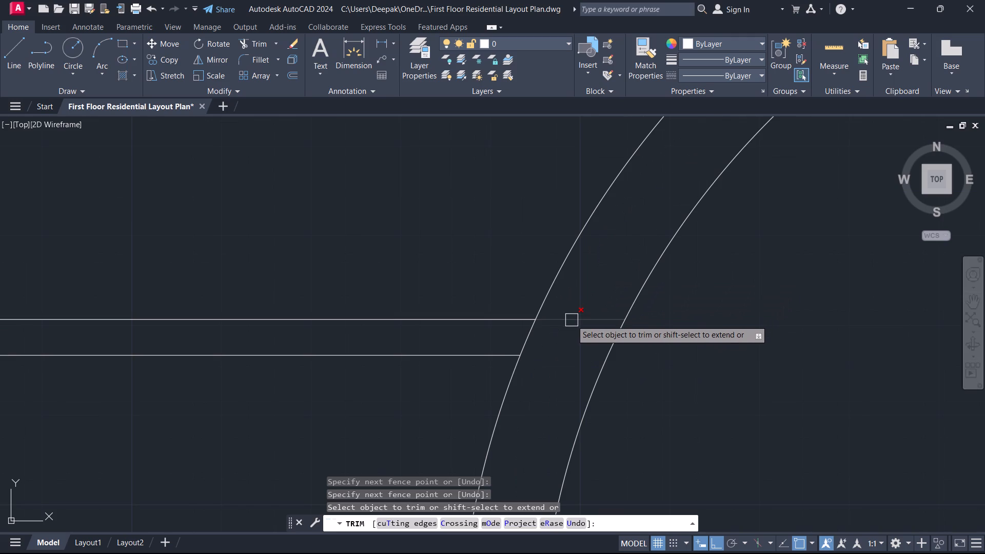
{"action": "left_click", "coordinate": [572, 320]}
{"action": "scroll", "coordinate": [585, 301], "scroll_direction": "down", "scroll_amount": 2}
{"action": "middle_click_drag", "start_coordinate": [585, 300], "coordinate": [523, 436]}
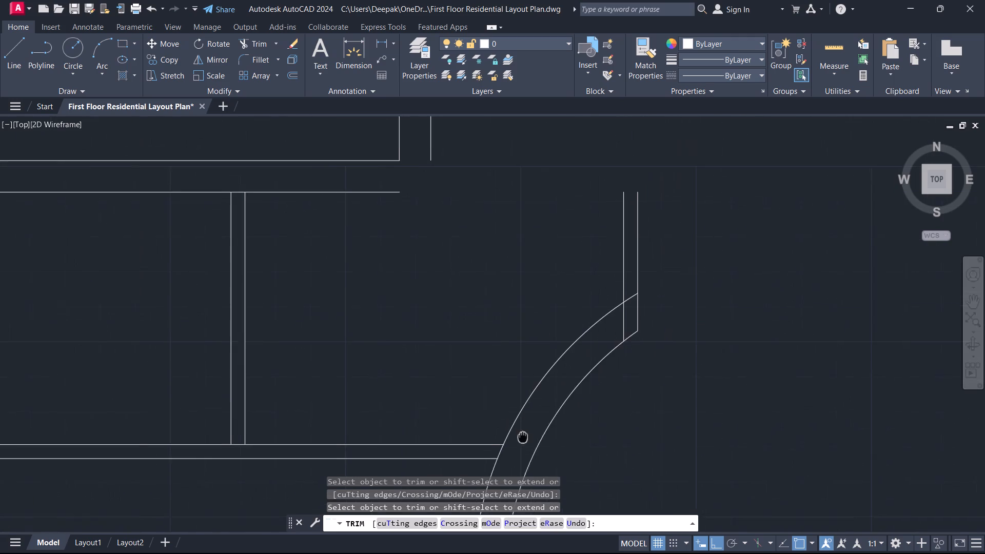
{"action": "middle_click_drag", "start_coordinate": [523, 436], "coordinate": [527, 434]}
{"action": "scroll", "coordinate": [636, 341], "scroll_direction": "up", "scroll_amount": 2}
{"action": "left_click", "coordinate": [619, 305]}
Trim the outer circular arc between the two horizontal wall lines to open their junction.
{"action": "scroll", "coordinate": [504, 363], "scroll_direction": "down", "scroll_amount": 1}
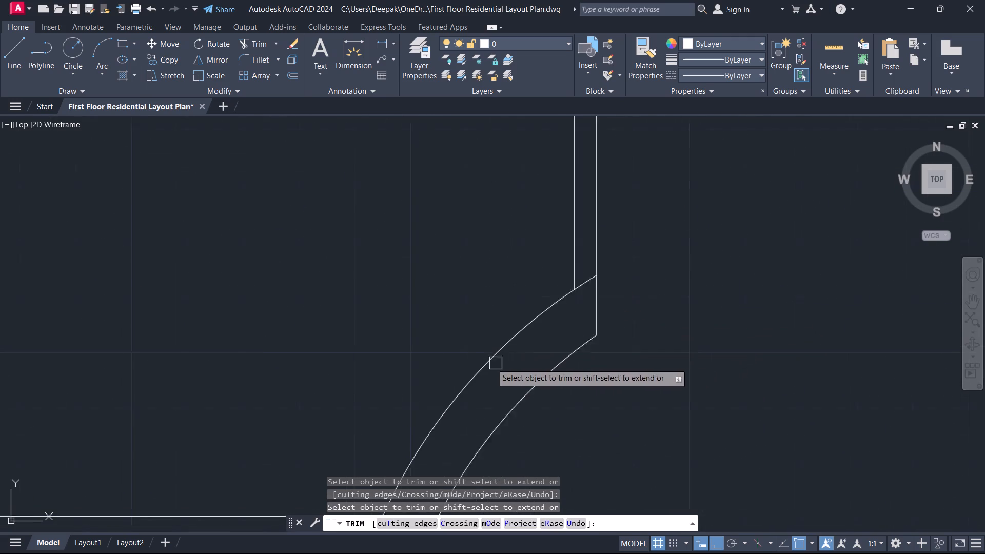
{"action": "scroll", "coordinate": [491, 363], "scroll_direction": "down", "scroll_amount": 1}
{"action": "middle_click_drag", "start_coordinate": [429, 351], "coordinate": [634, 220]}
{"action": "scroll", "coordinate": [632, 300], "scroll_direction": "up", "scroll_amount": 3}
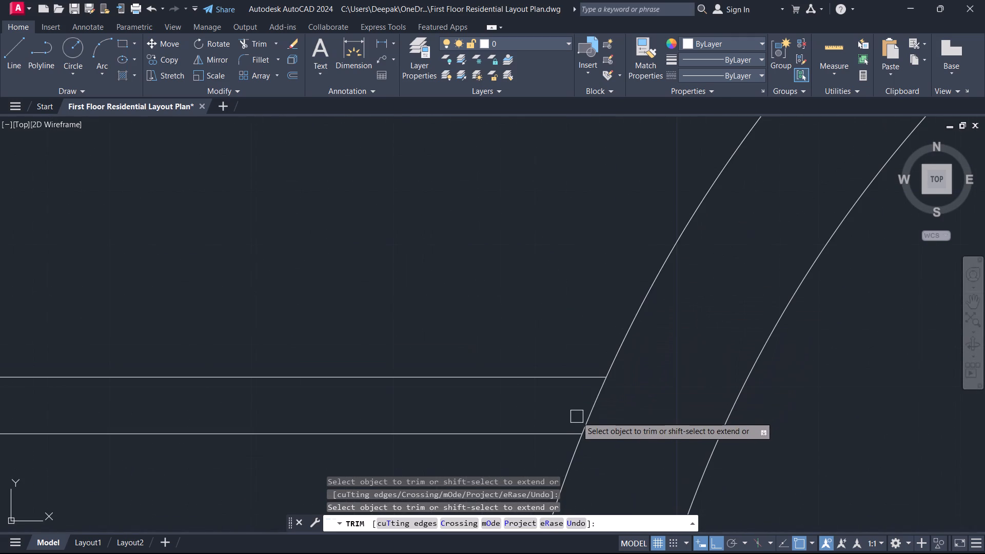
{"action": "left_click", "coordinate": [590, 412]}
{"action": "key", "text": "Escape"}
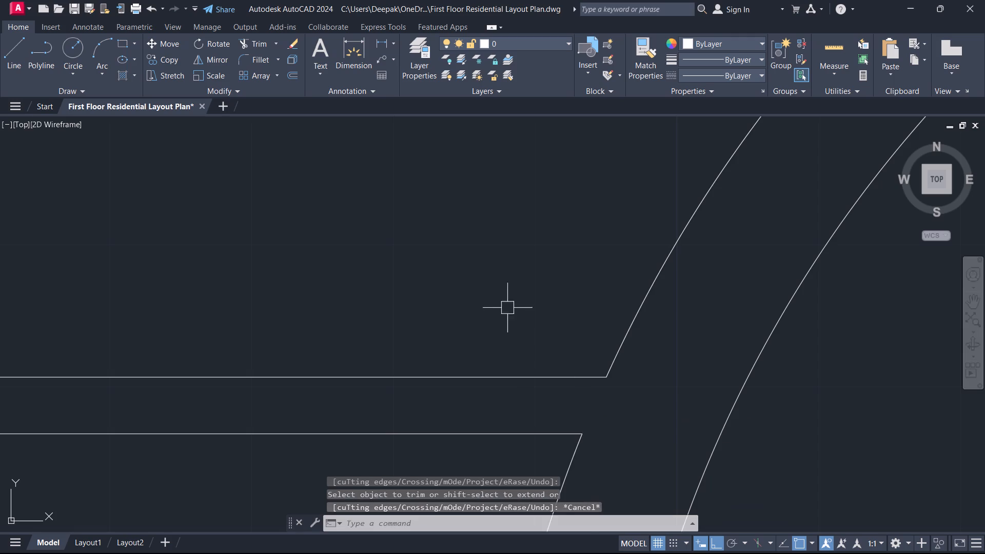
Examine the circular wall's trimmed junctions with the horizontal wall and the short vertical partition.
{"action": "scroll", "coordinate": [506, 298], "scroll_direction": "down", "scroll_amount": 6}
{"action": "scroll", "coordinate": [524, 227], "scroll_direction": "up", "scroll_amount": 2}
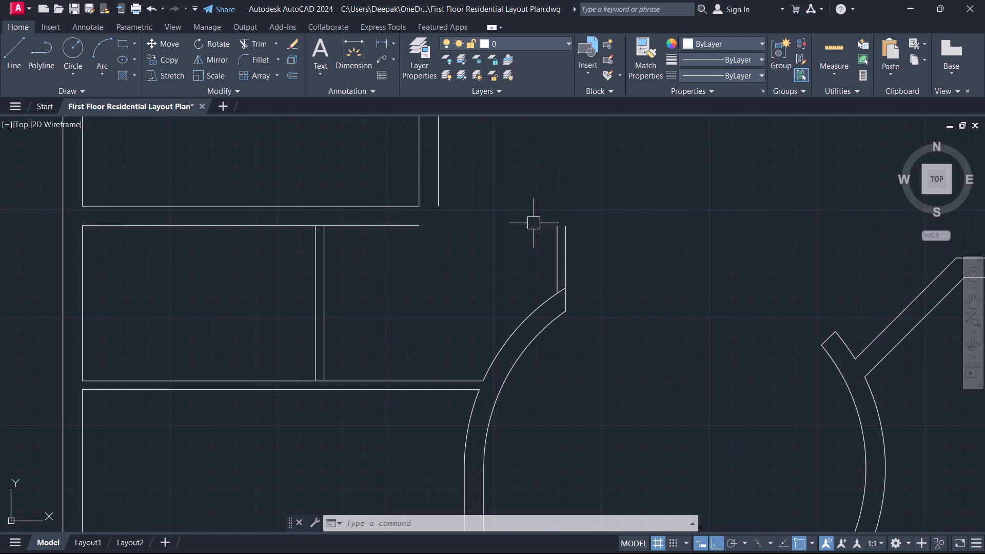
{"action": "left_click", "coordinate": [494, 420]}
{"action": "middle_click_drag", "start_coordinate": [487, 429], "coordinate": [518, 338]}
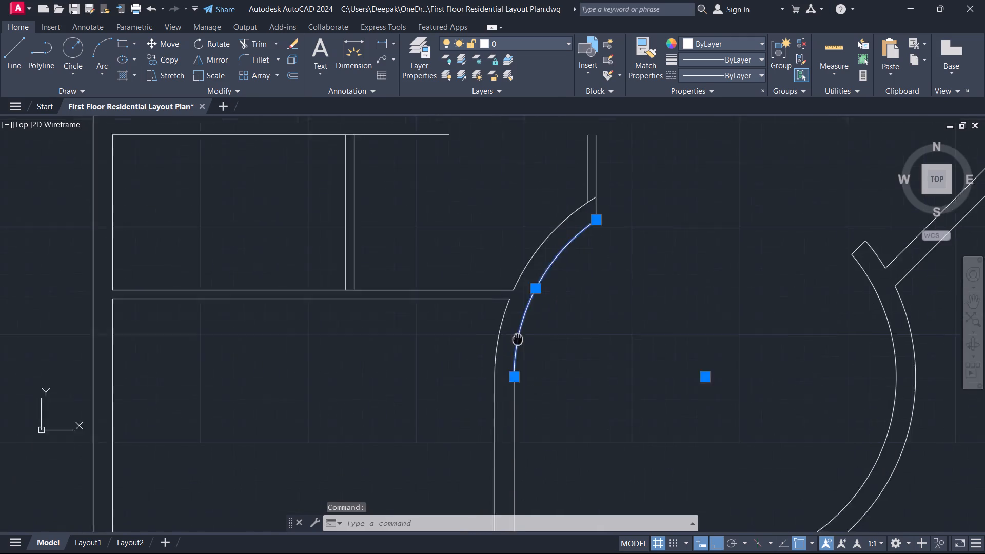
{"action": "middle_click_drag", "start_coordinate": [518, 338], "coordinate": [541, 301]}
{"action": "key", "text": "Escape"}
{"action": "scroll", "coordinate": [581, 259], "scroll_direction": "down", "scroll_amount": 1}
{"action": "middle_click_drag", "start_coordinate": [584, 264], "coordinate": [529, 370]}
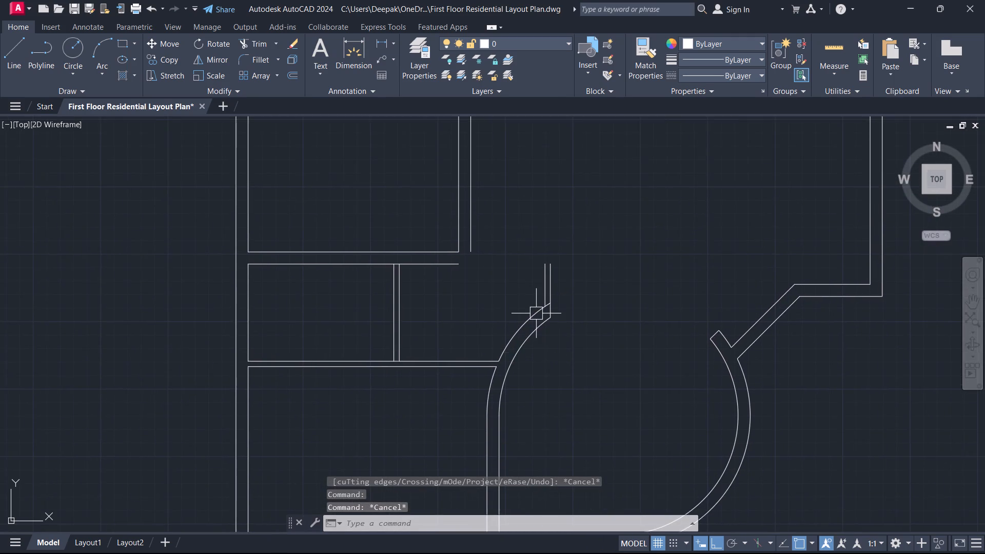
{"action": "scroll", "coordinate": [537, 310], "scroll_direction": "up", "scroll_amount": 2}
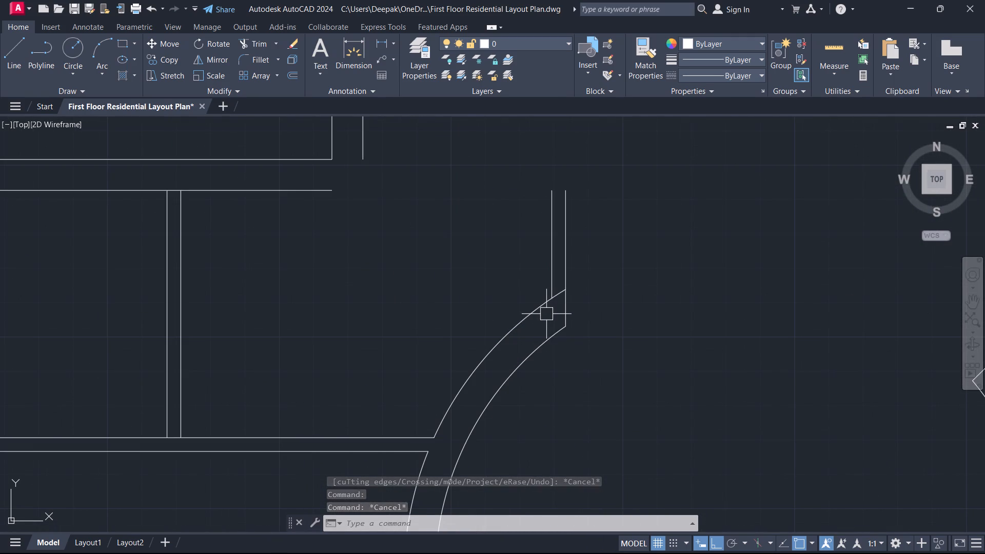
Offset the upper line of the horizontal wall meeting the circular wall 8'5" upward.
{"action": "middle_click_drag", "start_coordinate": [430, 338], "coordinate": [487, 343]}
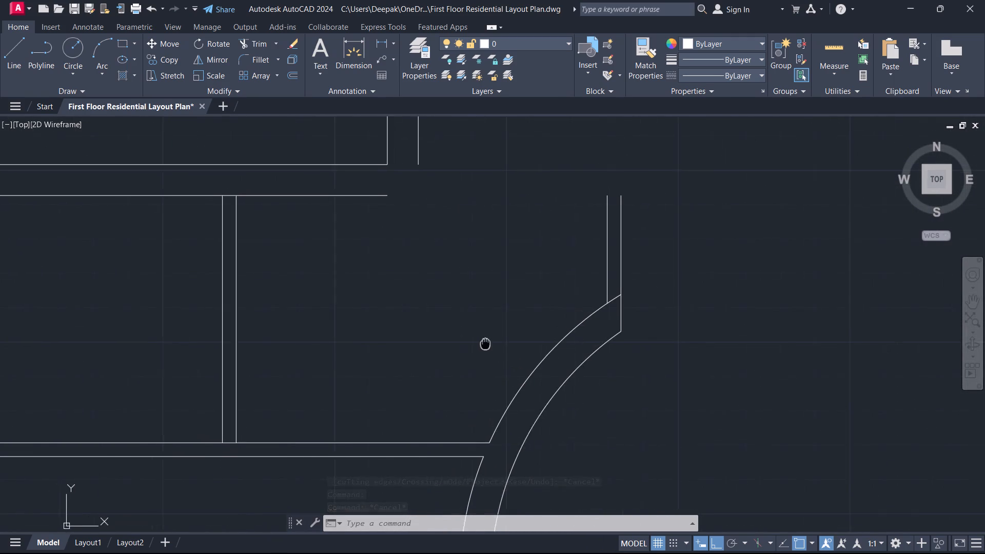
{"action": "middle_click_drag", "start_coordinate": [487, 343], "coordinate": [494, 346]}
{"action": "type", "text": "o"}
{"action": "key", "text": "space"}
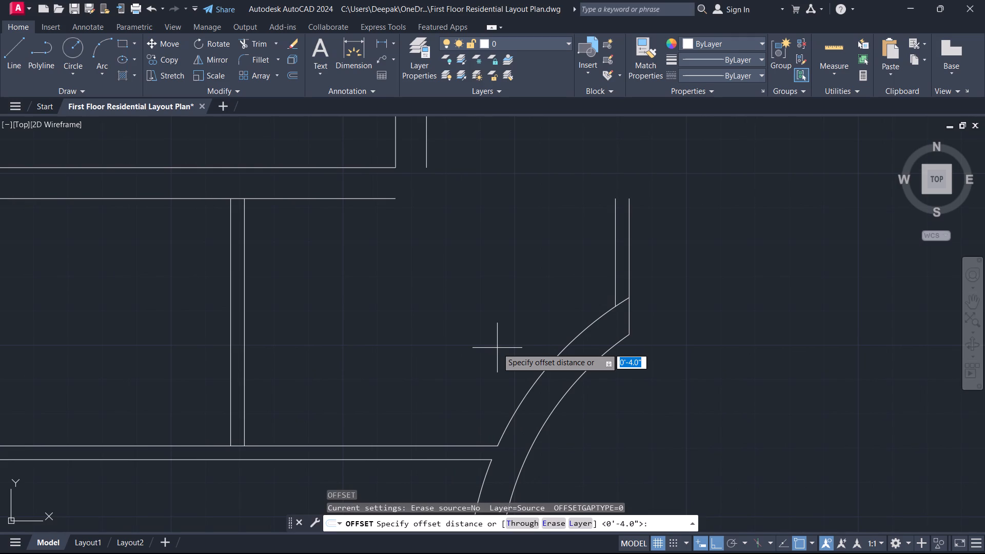
{"action": "type", "text": "8'"}
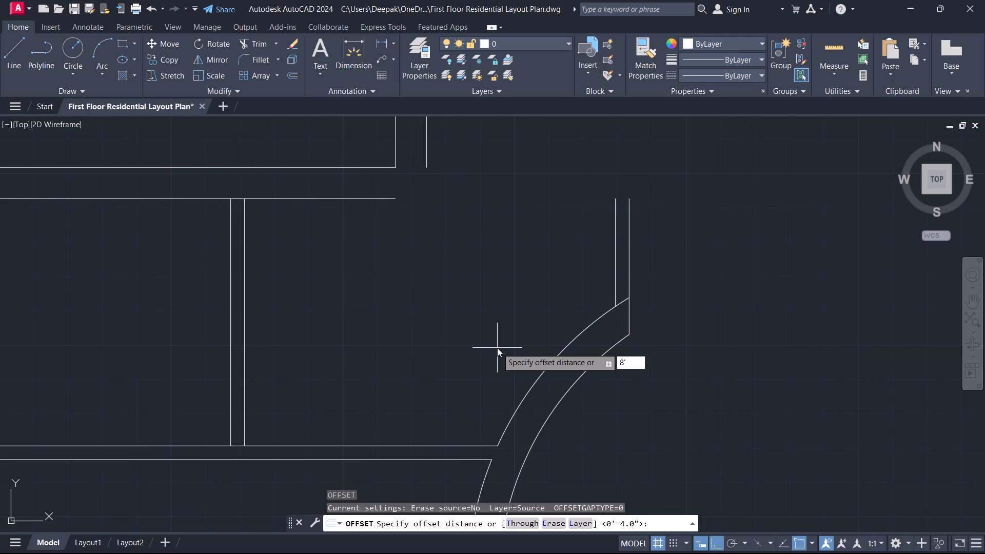
{"action": "key", "text": "5"}
{"action": "key", "text": "Return"}
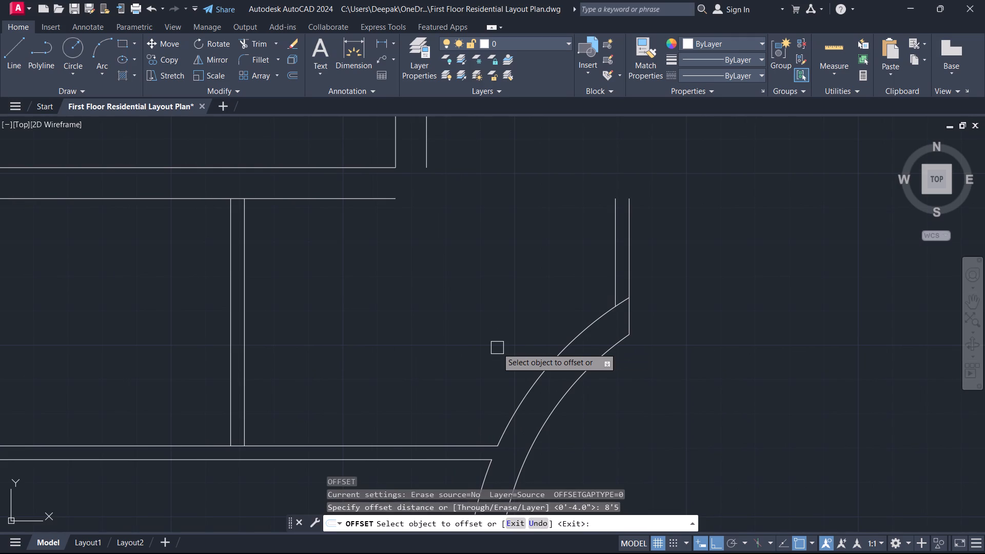
{"action": "left_click", "coordinate": [383, 442]}
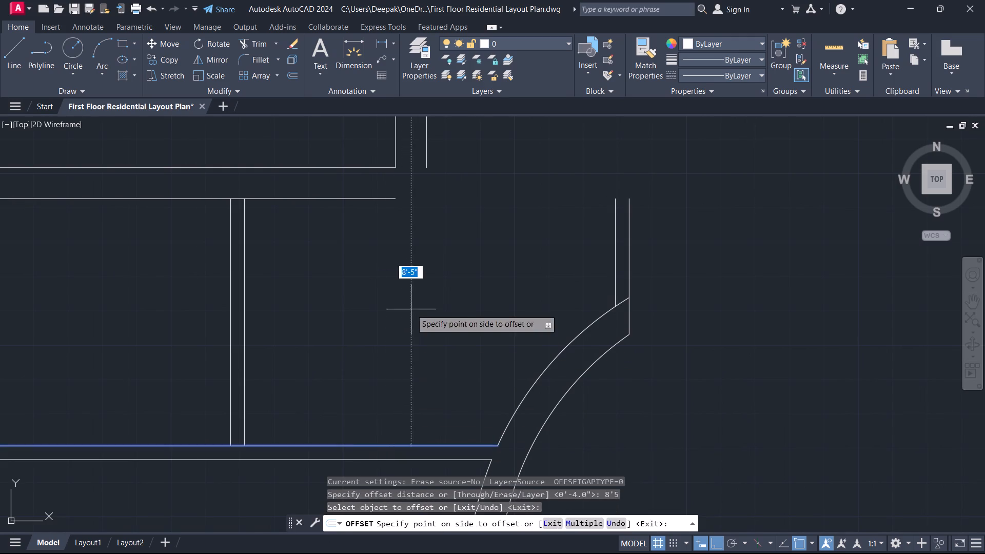
{"action": "left_click", "coordinate": [411, 298]}
{"action": "key", "text": "Escape"}
Offset the new horizontal line 4" upward to form a partition wall across the upper-left room.
{"action": "scroll", "coordinate": [413, 270], "scroll_direction": "down", "scroll_amount": 4}
{"action": "middle_click_drag", "start_coordinate": [413, 270], "coordinate": [442, 341]}
{"action": "scroll", "coordinate": [416, 319], "scroll_direction": "up", "scroll_amount": 3}
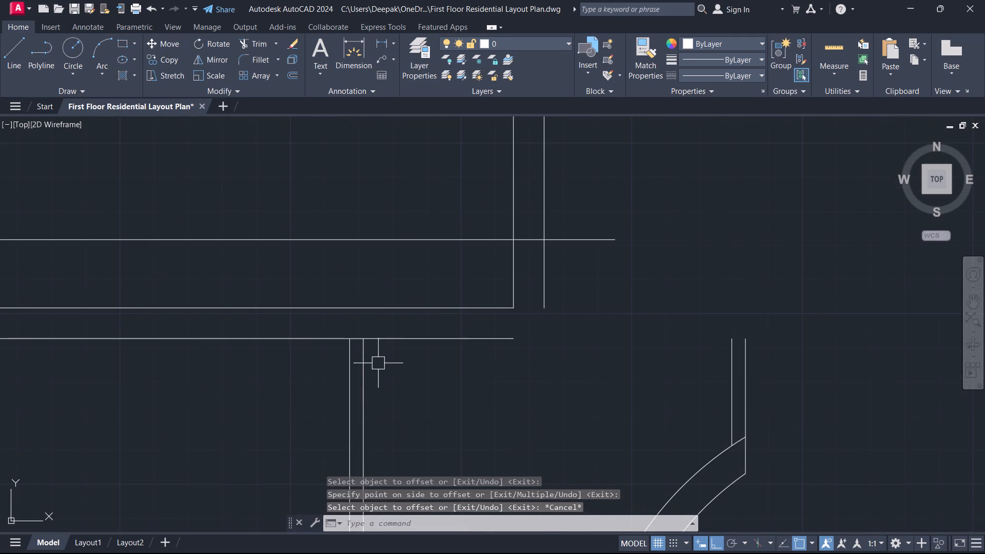
{"action": "type", "text": "o"}
{"action": "key", "text": "space"}
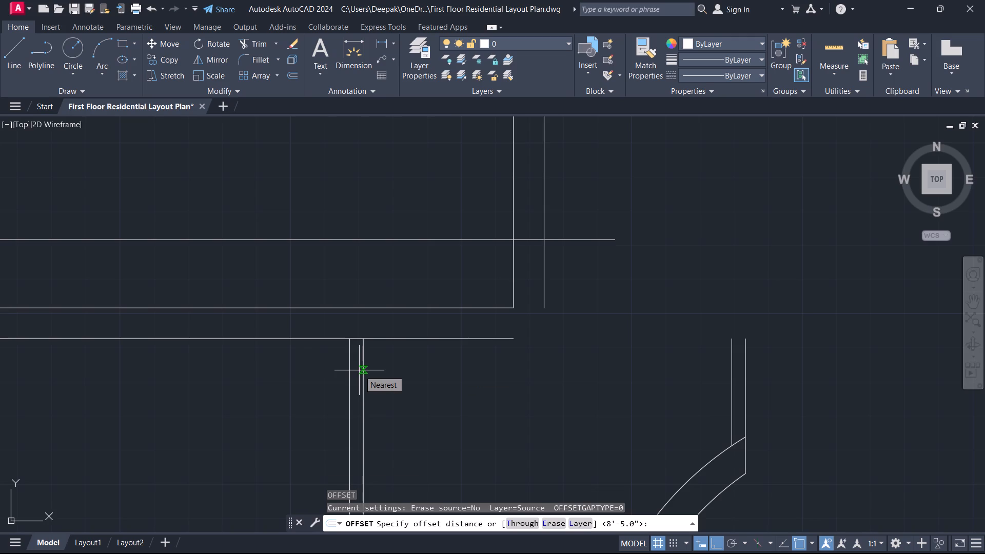
{"action": "key", "text": "4"}
{"action": "key", "text": "Return"}
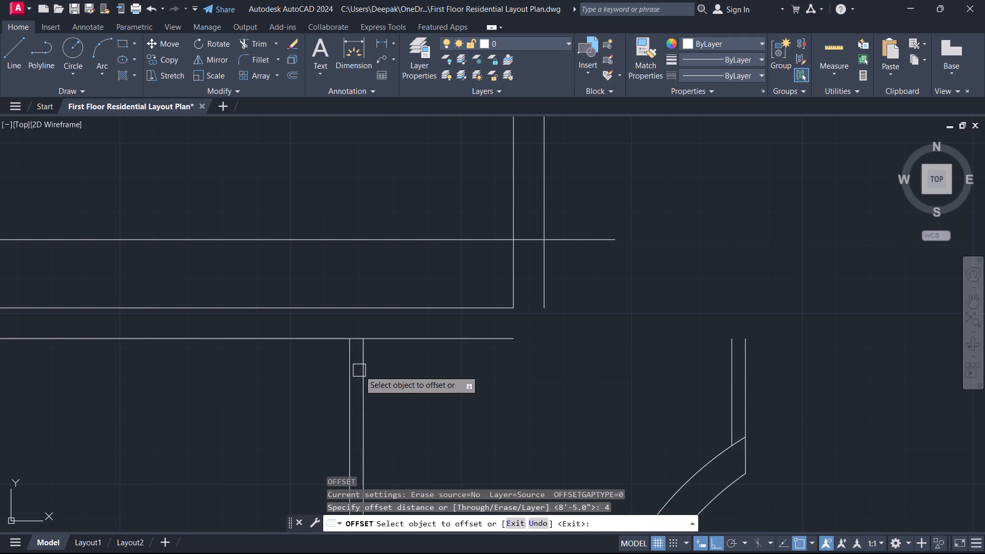
{"action": "left_click", "coordinate": [437, 234]}
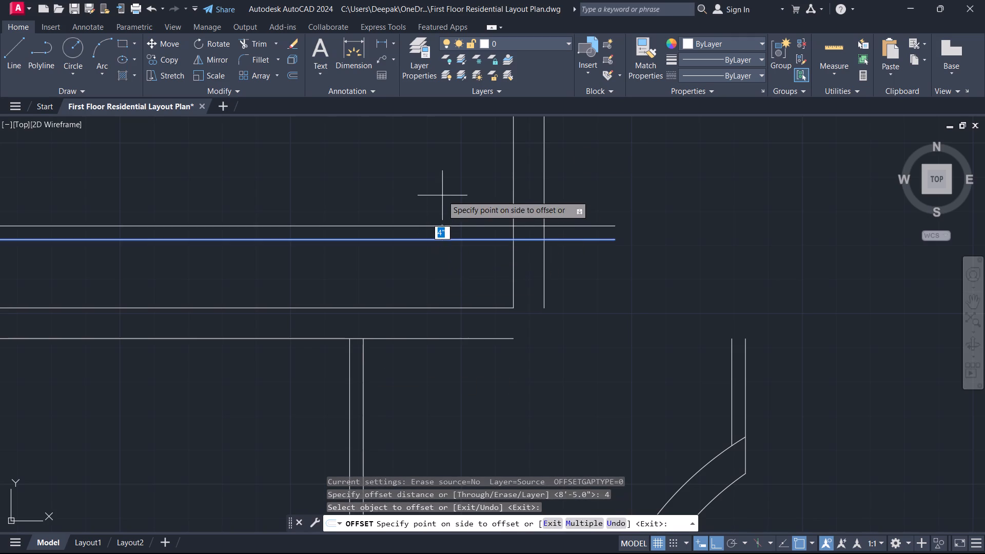
{"action": "left_click", "coordinate": [442, 184]}
{"action": "key", "text": "Escape"}
Extend the small room partition's right line up to the upper line of the horizontal wall above it.
{"action": "scroll", "coordinate": [449, 229], "scroll_direction": "down", "scroll_amount": 2}
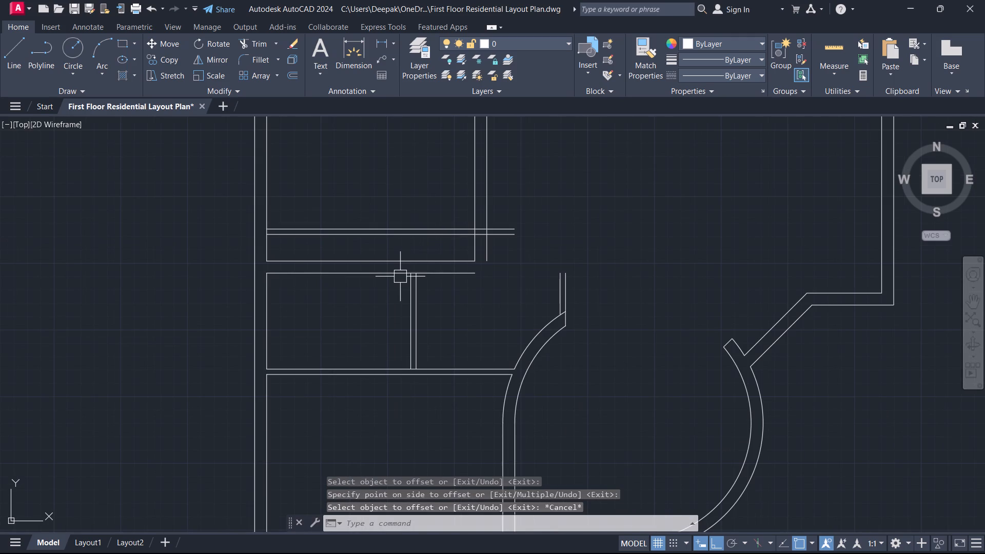
{"action": "scroll", "coordinate": [400, 276], "scroll_direction": "up", "scroll_amount": 3}
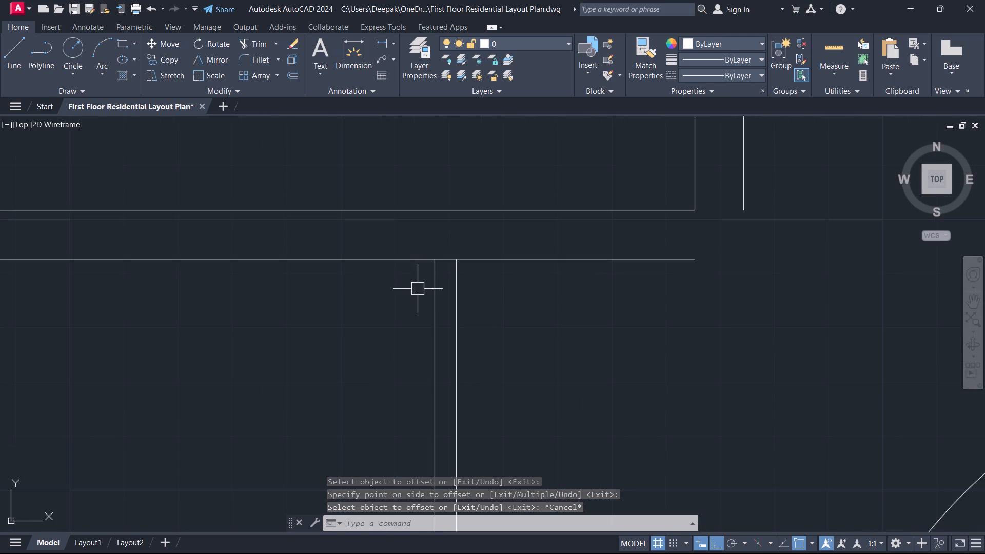
{"action": "key", "text": "e"}
{"action": "key", "text": "x"}
{"action": "key", "text": "space"}
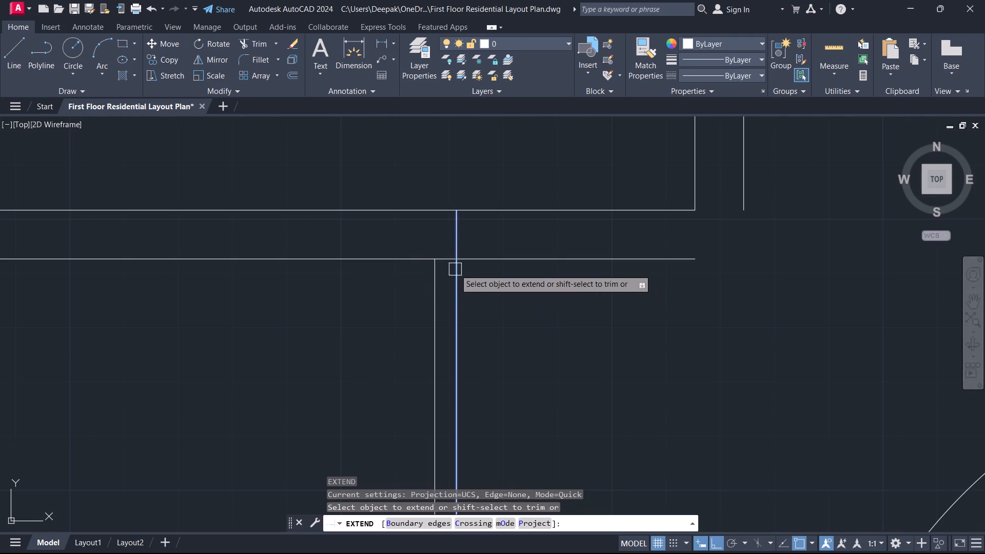
{"action": "left_click", "coordinate": [455, 269]}
{"action": "key", "text": "Escape"}
Draw a 45° line from the small room partition's right line, at the horizontal wall's lower line, up past the vertical wall above.
{"action": "key", "text": "l"}
{"action": "key", "text": "space"}
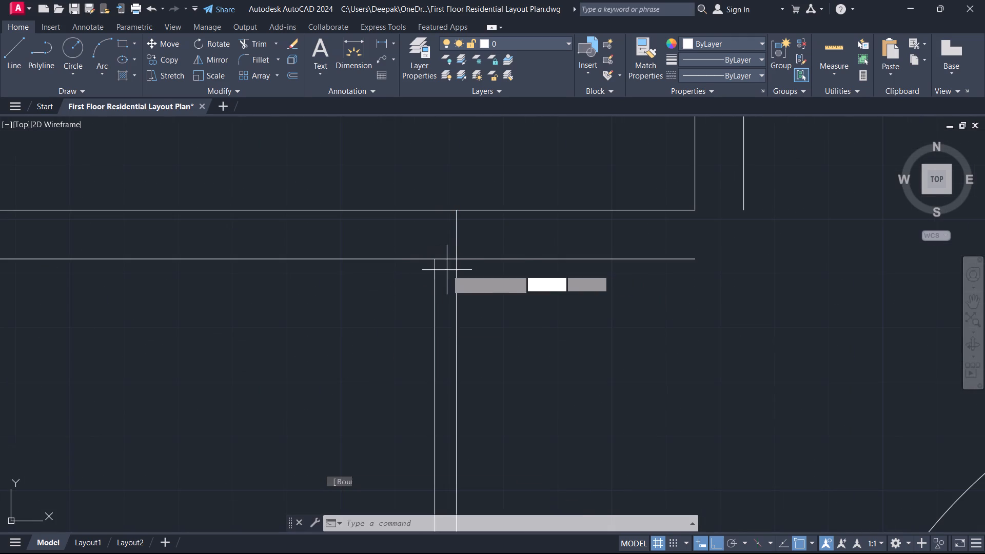
{"action": "left_click", "coordinate": [460, 260]}
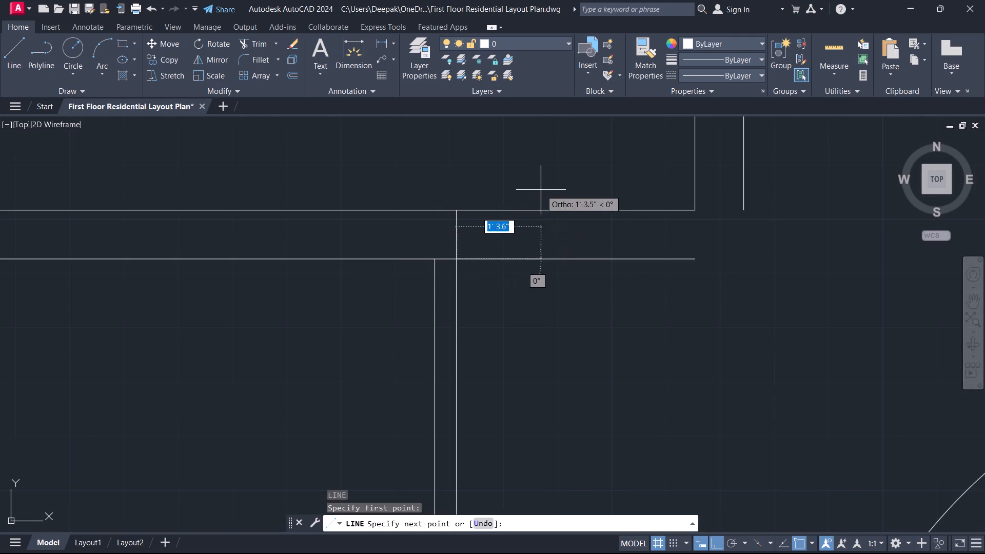
{"action": "scroll", "coordinate": [597, 175], "scroll_direction": "down", "scroll_amount": 3}
{"action": "middle_click_drag", "start_coordinate": [554, 228], "coordinate": [461, 378]}
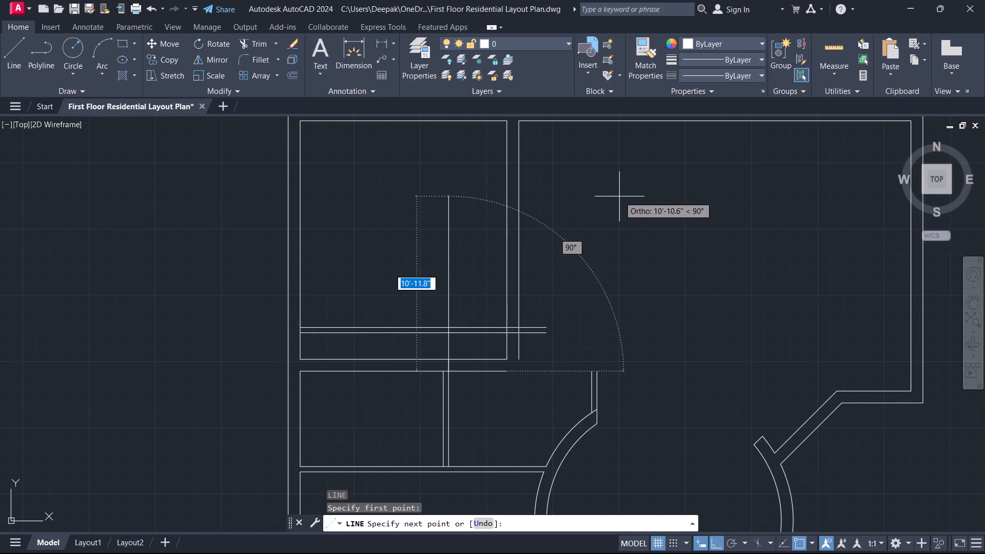
{"action": "key", "text": "Tab"}
{"action": "type", "text": "45"}
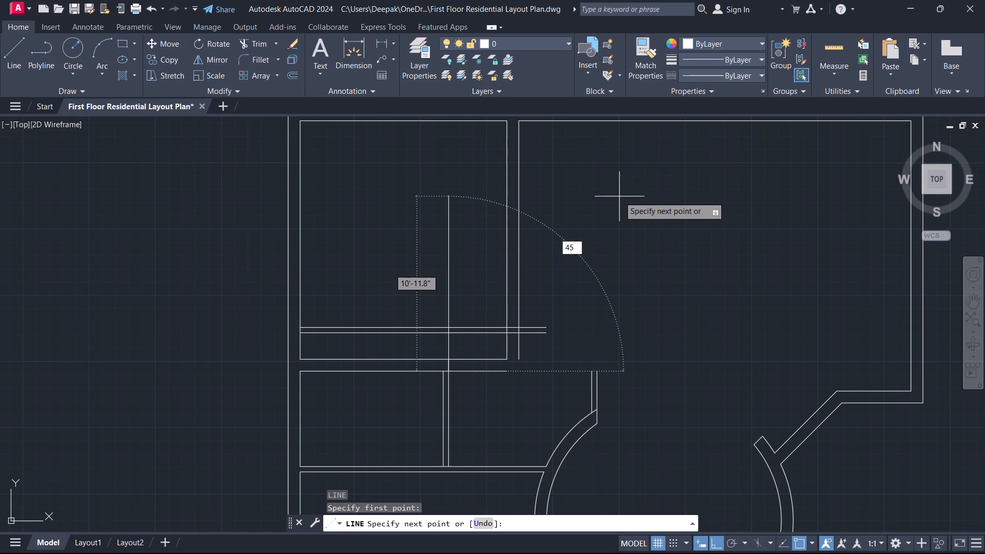
{"action": "key", "text": "Tab"}
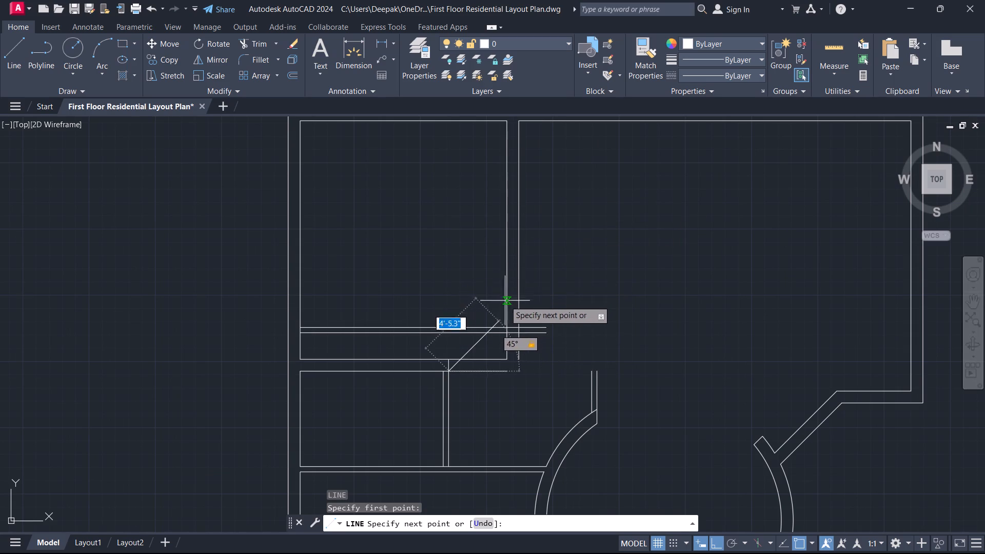
{"action": "scroll", "coordinate": [503, 303], "scroll_direction": "up", "scroll_amount": 3}
{"action": "left_click", "coordinate": [691, 219]}
{"action": "key", "text": "Escape"}
Trim the vertical wall's lines and the 4" partition's lines where they run past the diagonal line.
{"action": "middle_click_drag", "start_coordinate": [617, 258], "coordinate": [595, 215]}
{"action": "scroll", "coordinate": [595, 215], "scroll_direction": "down", "scroll_amount": 4}
{"action": "scroll", "coordinate": [568, 201], "scroll_direction": "up", "scroll_amount": 1}
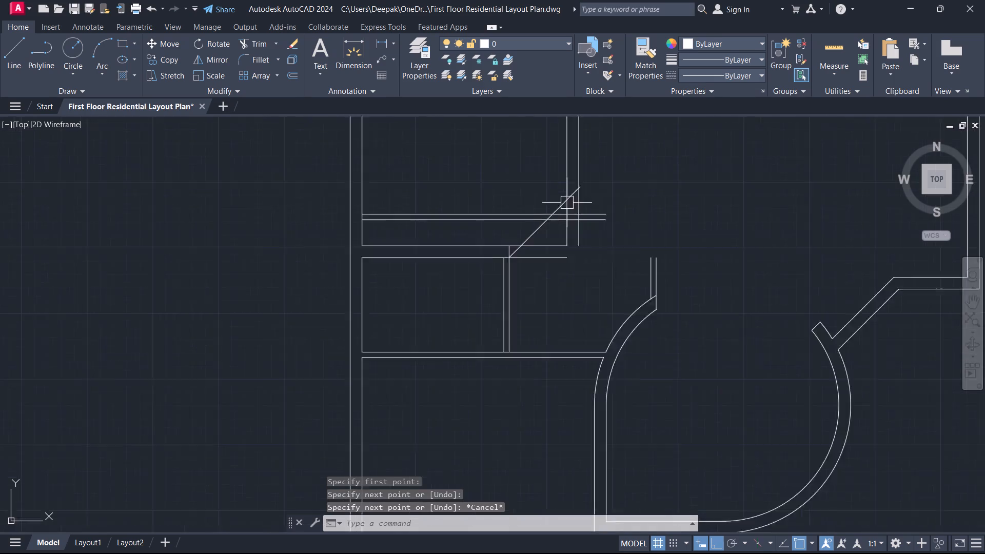
{"action": "scroll", "coordinate": [566, 203], "scroll_direction": "up", "scroll_amount": 3}
{"action": "middle_click_drag", "start_coordinate": [563, 210], "coordinate": [574, 218]}
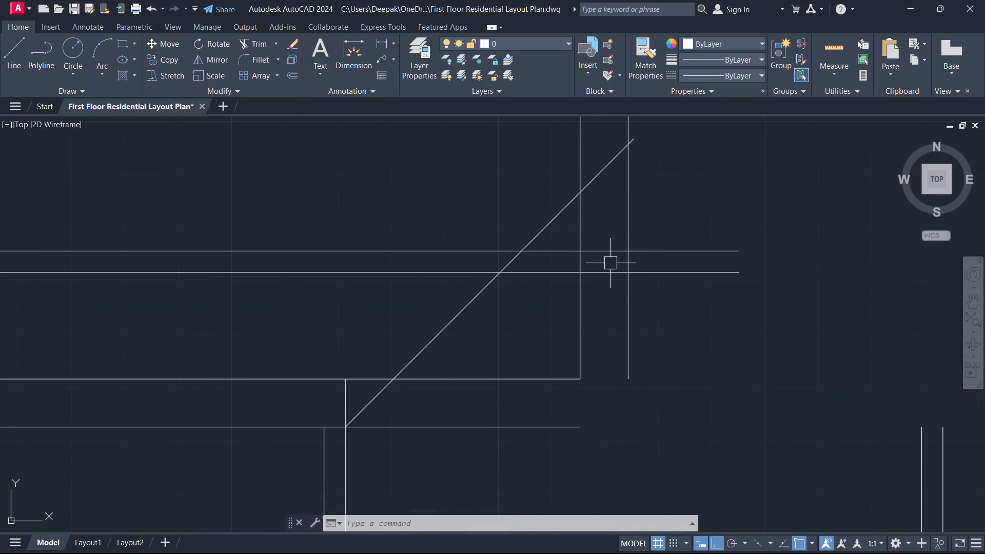
{"action": "type", "text": "tr"}
{"action": "key", "text": "space"}
{"action": "left_click_drag", "start_coordinate": [683, 220], "coordinate": [599, 222]}
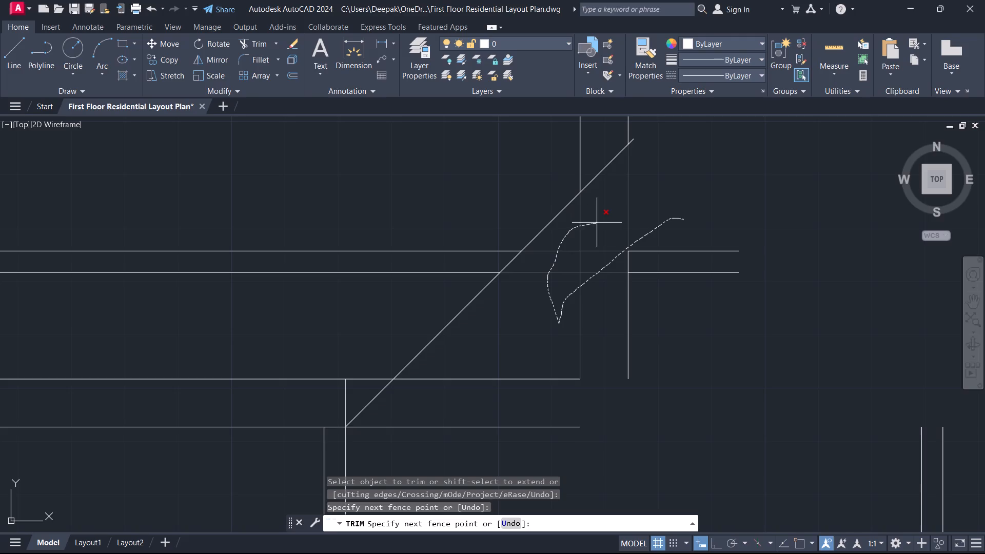
{"action": "left_click_drag", "start_coordinate": [599, 222], "coordinate": [594, 324]}
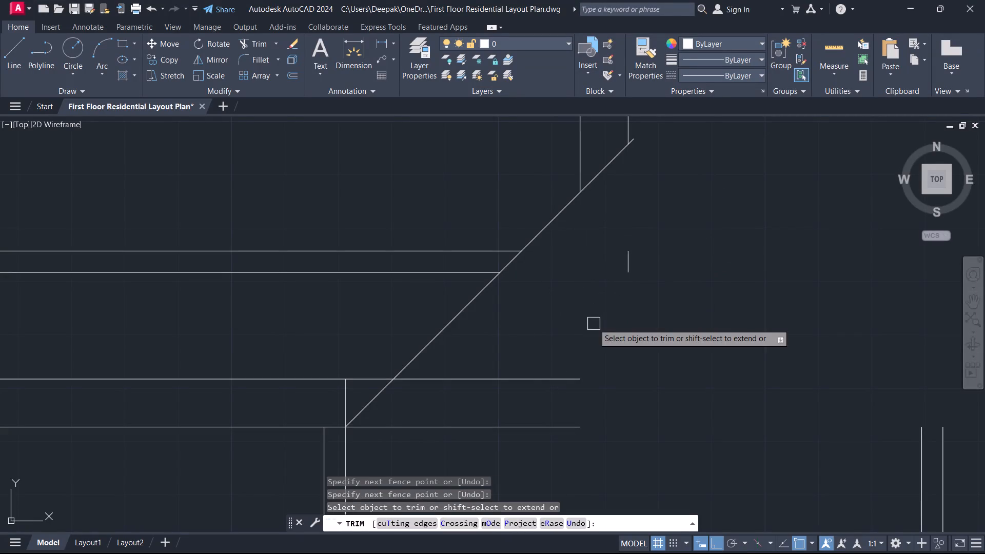
{"action": "left_click", "coordinate": [627, 256]}
{"action": "key", "text": "Escape"}
Offset the diagonal line 9" toward the upper-left room to form a diagonal wall.
{"action": "type", "text": "o 9"}
{"action": "key", "text": "Return"}
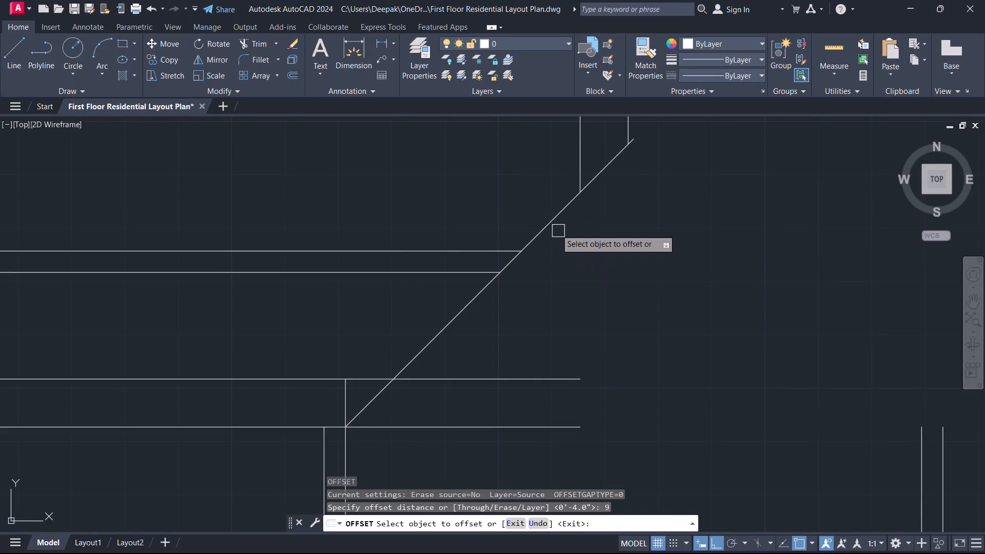
{"action": "left_click_drag", "start_coordinate": [549, 224], "coordinate": [544, 222]}
{"action": "left_click", "coordinate": [524, 194]}
{"action": "key", "text": "Escape"}
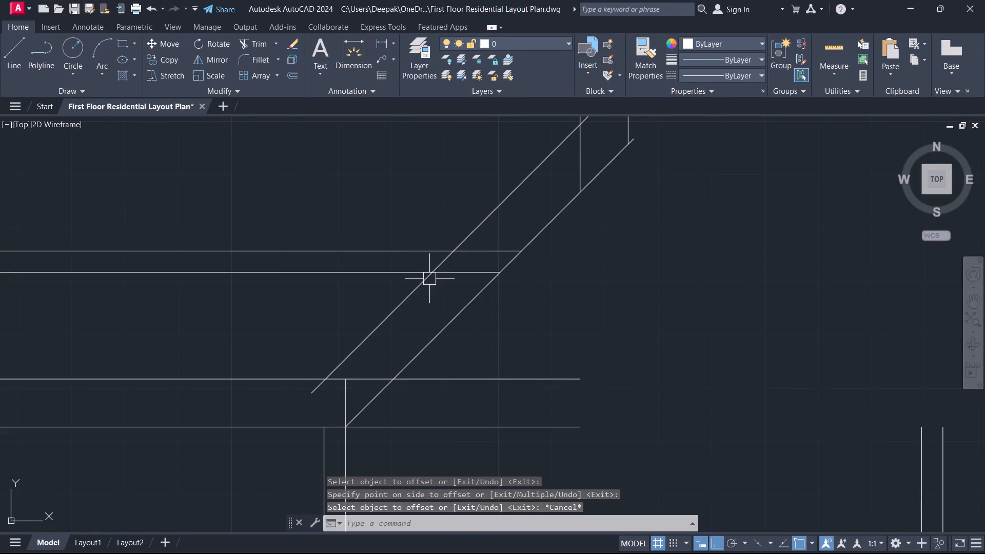
Trim the horizontal wall, diagonal wall and small room partition lines into an open junction at the diagonal wall's lower end.
{"action": "middle_click_drag", "start_coordinate": [406, 336], "coordinate": [509, 211]}
{"action": "scroll", "coordinate": [473, 282], "scroll_direction": "up", "scroll_amount": 2}
{"action": "key", "text": "t"}
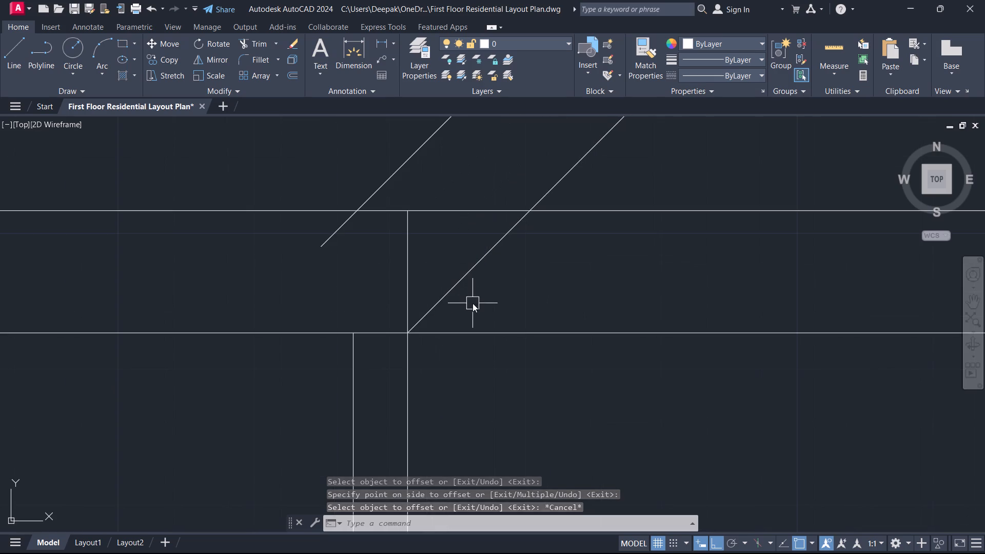
{"action": "key", "text": "r"}
{"action": "key", "text": "space"}
{"action": "left_click_drag", "start_coordinate": [692, 175], "coordinate": [561, 415]}
{"action": "left_click_drag", "start_coordinate": [468, 195], "coordinate": [438, 251]}
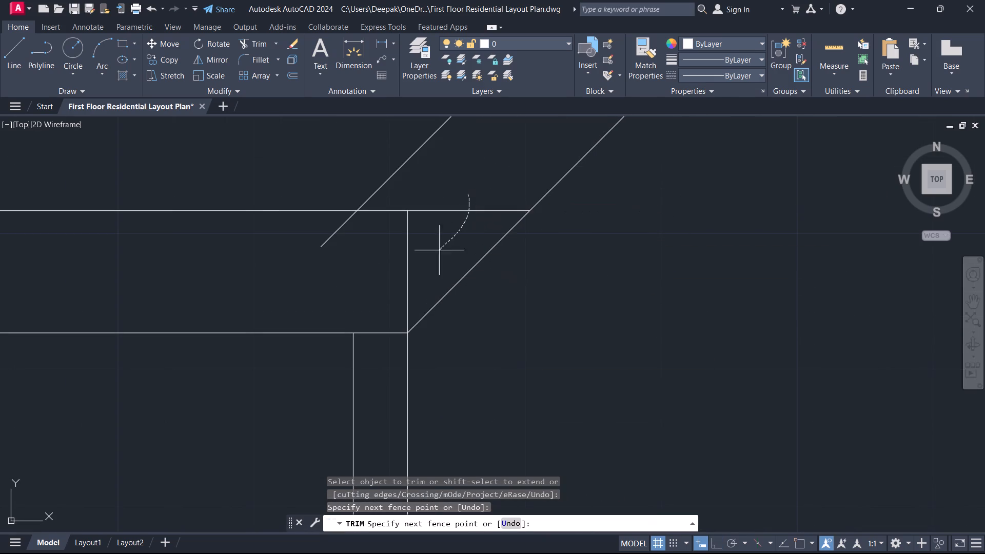
{"action": "left_click_drag", "start_coordinate": [438, 251], "coordinate": [313, 239]}
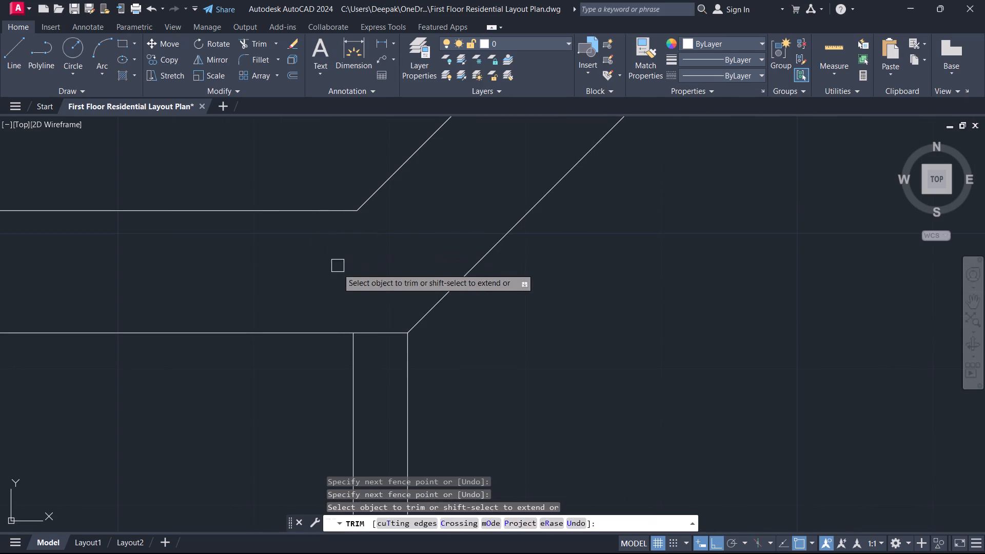
{"action": "left_click_drag", "start_coordinate": [368, 326], "coordinate": [368, 345]}
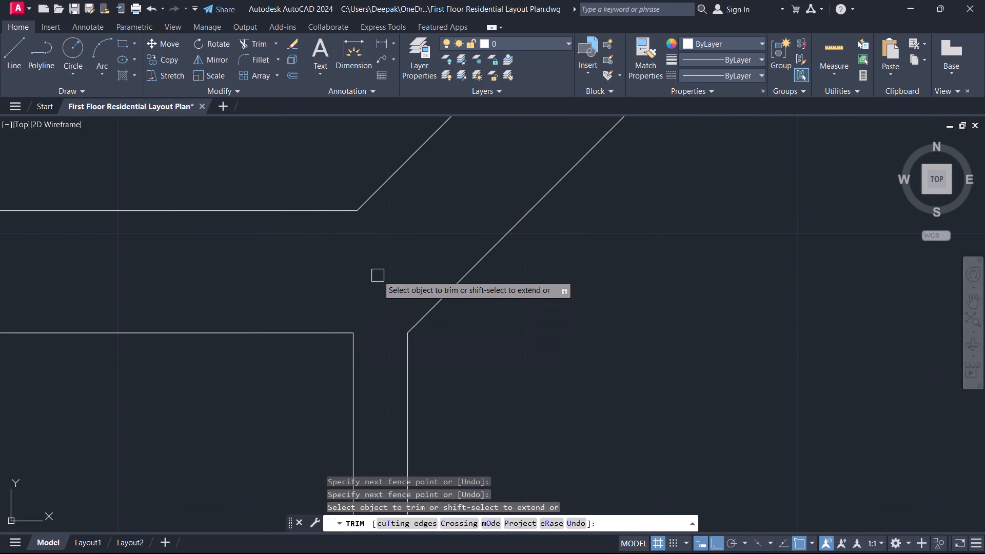
{"action": "scroll", "coordinate": [378, 275], "scroll_direction": "down", "scroll_amount": 3}
{"action": "middle_click_drag", "start_coordinate": [370, 279], "coordinate": [309, 465]}
{"action": "middle_click_drag", "start_coordinate": [327, 336], "coordinate": [443, 255]}
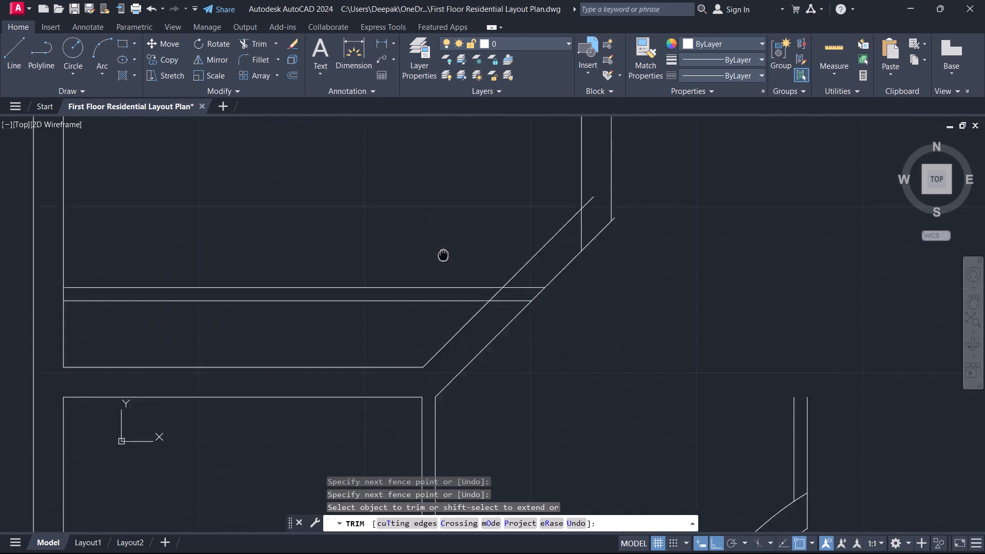
{"action": "middle_click_drag", "start_coordinate": [443, 255], "coordinate": [493, 242]}
{"action": "key", "text": "Escape"}
Erase both horizontal partition lines crossing the upper-left room.
{"action": "left_click_drag", "start_coordinate": [443, 306], "coordinate": [424, 291]}
{"action": "left_click", "coordinate": [399, 246]}
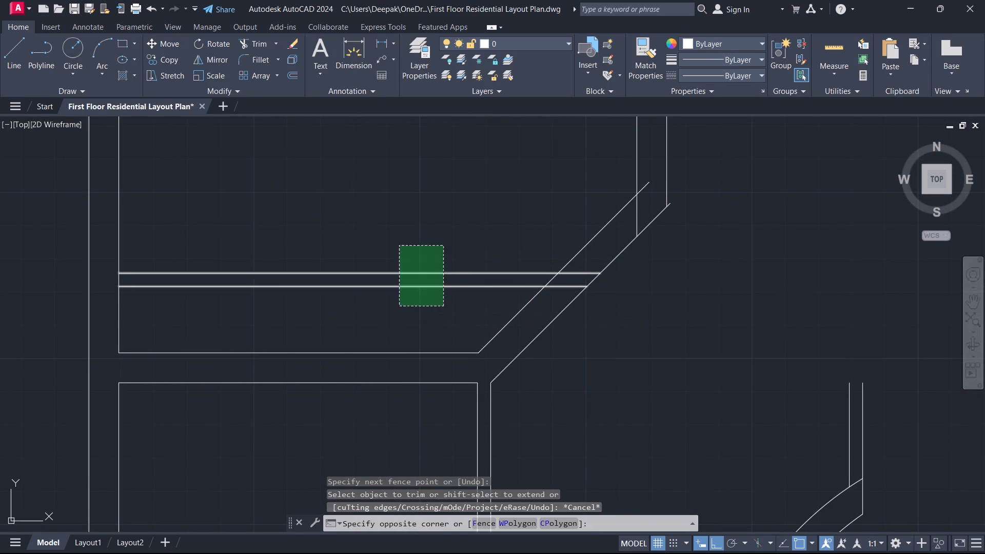
{"action": "key", "text": "Delete"}
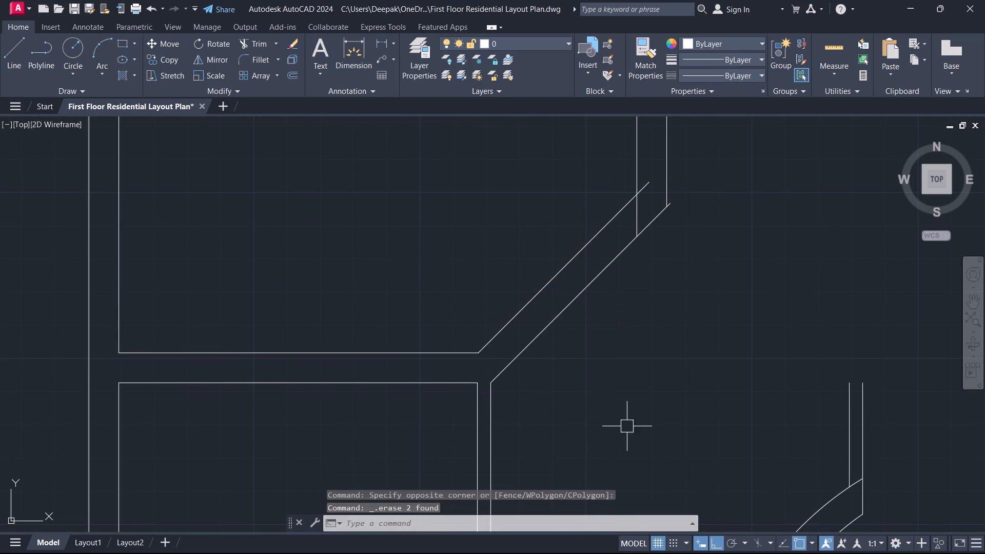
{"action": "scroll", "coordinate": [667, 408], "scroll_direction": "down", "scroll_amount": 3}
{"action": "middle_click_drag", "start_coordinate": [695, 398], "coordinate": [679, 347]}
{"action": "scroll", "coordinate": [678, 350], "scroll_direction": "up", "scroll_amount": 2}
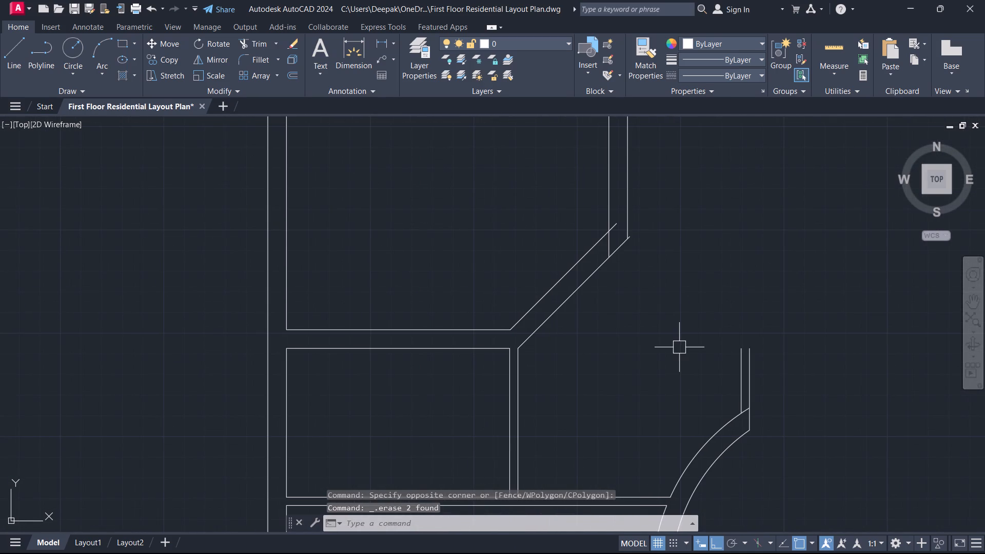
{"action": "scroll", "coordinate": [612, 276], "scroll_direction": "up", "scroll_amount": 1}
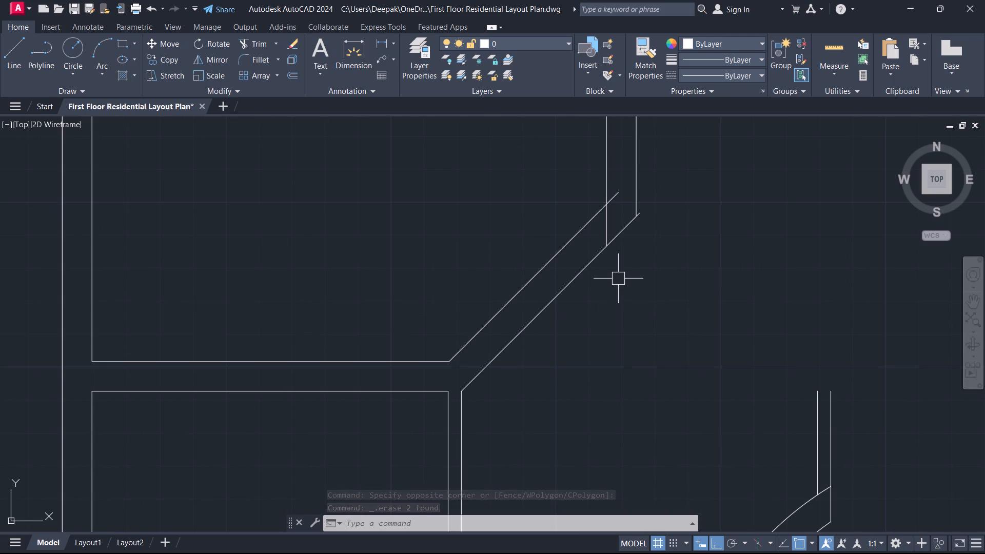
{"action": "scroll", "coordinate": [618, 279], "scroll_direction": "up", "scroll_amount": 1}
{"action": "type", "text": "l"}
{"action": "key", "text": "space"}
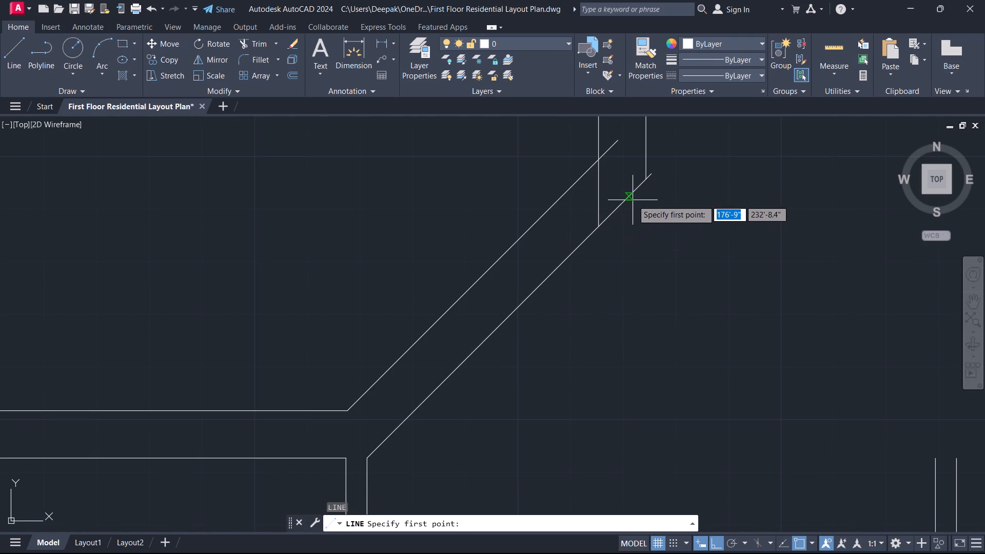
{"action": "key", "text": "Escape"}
Trim the overlapping line ends where the diagonal wall's upper end meets the vertical wall.
{"action": "key", "text": "t"}
{"action": "key", "text": "r"}
{"action": "key", "text": "space"}
{"action": "left_click_drag", "start_coordinate": [618, 184], "coordinate": [592, 196]}
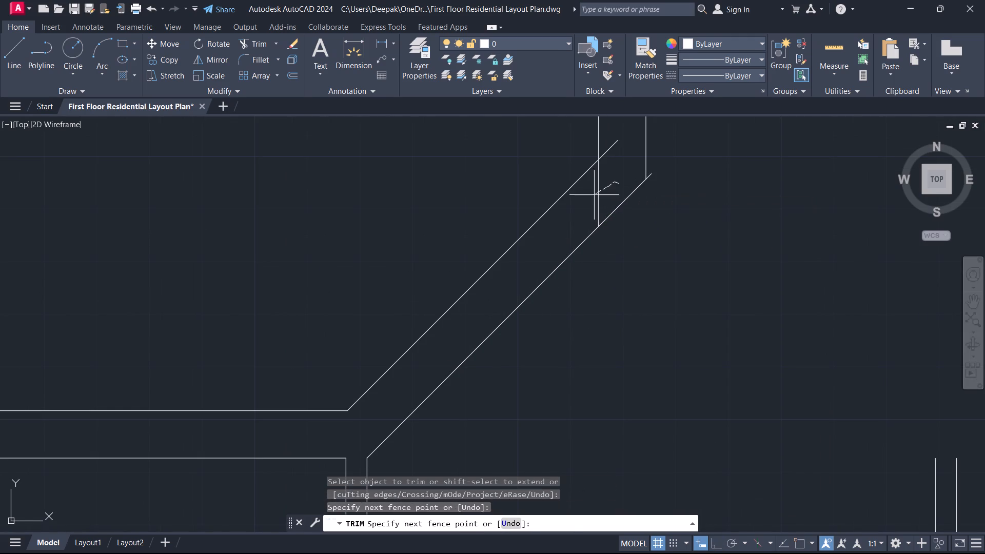
{"action": "left_click_drag", "start_coordinate": [592, 196], "coordinate": [589, 203]}
{"action": "left_click", "coordinate": [611, 142]}
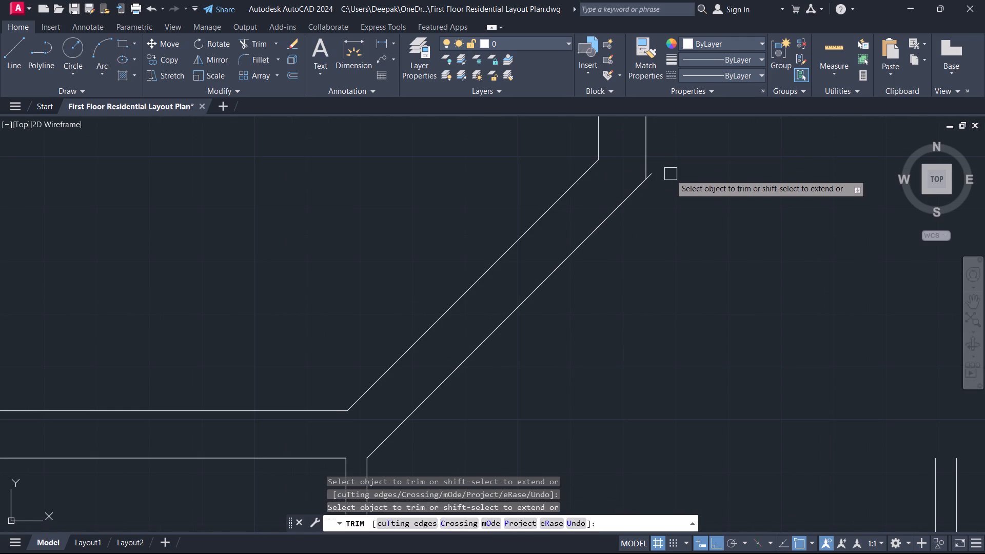
{"action": "left_click", "coordinate": [656, 173]}
{"action": "key", "text": "Escape"}
Draw a short horizontal line toward the circular wall's side from the outer corner between the diagonal and vertical walls.
{"action": "key", "text": "l"}
{"action": "key", "text": "space"}
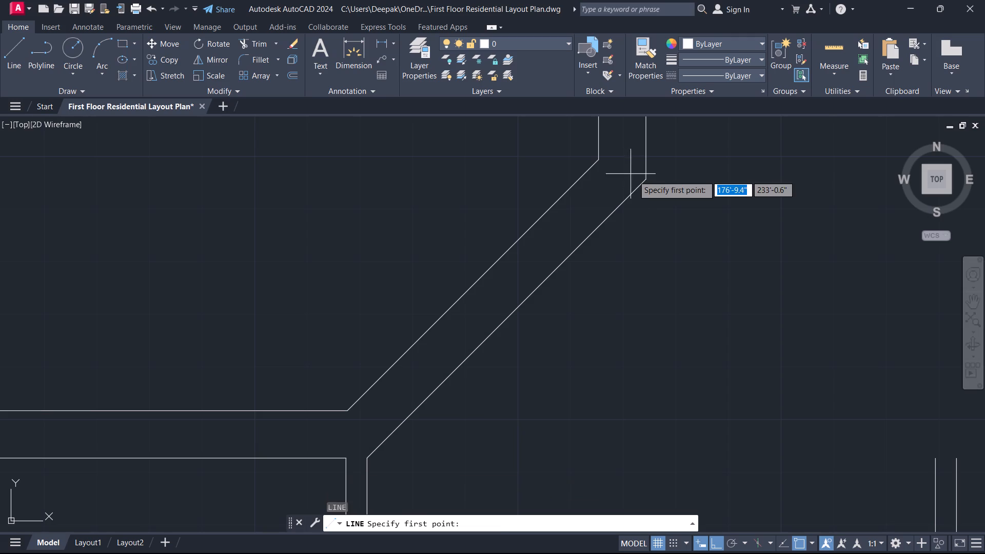
{"action": "left_click", "coordinate": [649, 182]}
{"action": "left_click", "coordinate": [786, 181]}
{"action": "key", "text": "Escape"}
Offset the new horizontal line 4" downward to form a partition.
{"action": "type", "text": "o 4"}
{"action": "key", "text": "Return"}
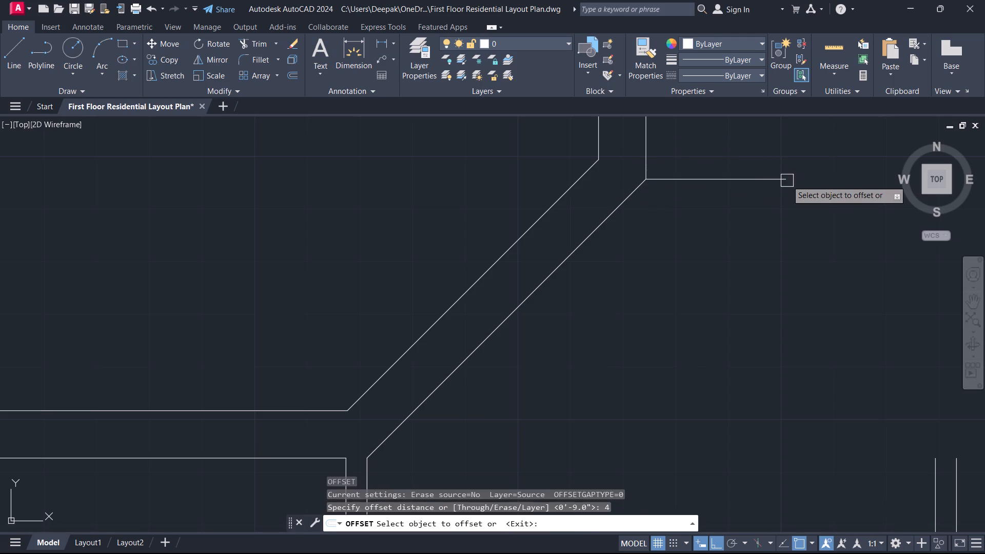
{"action": "left_click", "coordinate": [746, 172]}
{"action": "double_click", "coordinate": [743, 179]}
{"action": "left_click", "coordinate": [734, 272]}
{"action": "key", "text": "Escape"}
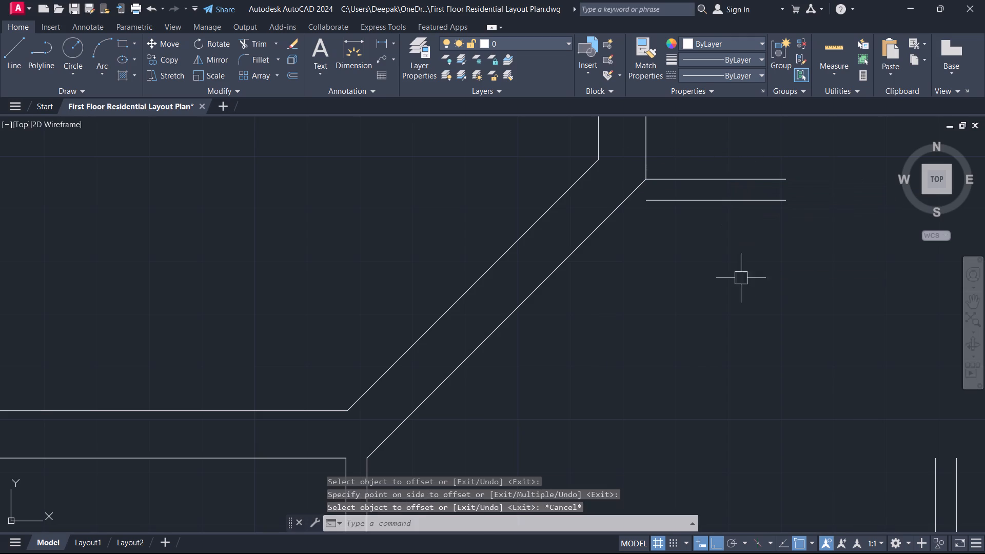
Fillet the horizontal partition's inner and outer lines with the short vertical partition's matching lines using a zero radius.
{"action": "middle_click_drag", "start_coordinate": [830, 280], "coordinate": [713, 251]}
{"action": "key", "text": "f"}
{"action": "key", "text": "space"}
{"action": "left_click", "coordinate": [649, 175]}
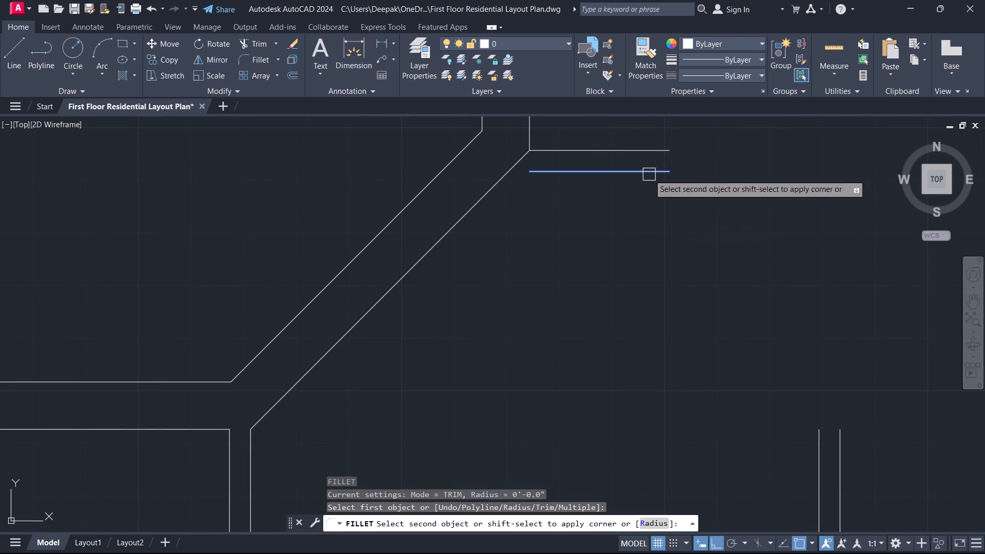
{"action": "left_click", "coordinate": [817, 471]}
{"action": "key", "text": "Escape"}
{"action": "key", "text": "space"}
{"action": "left_click", "coordinate": [637, 146]}
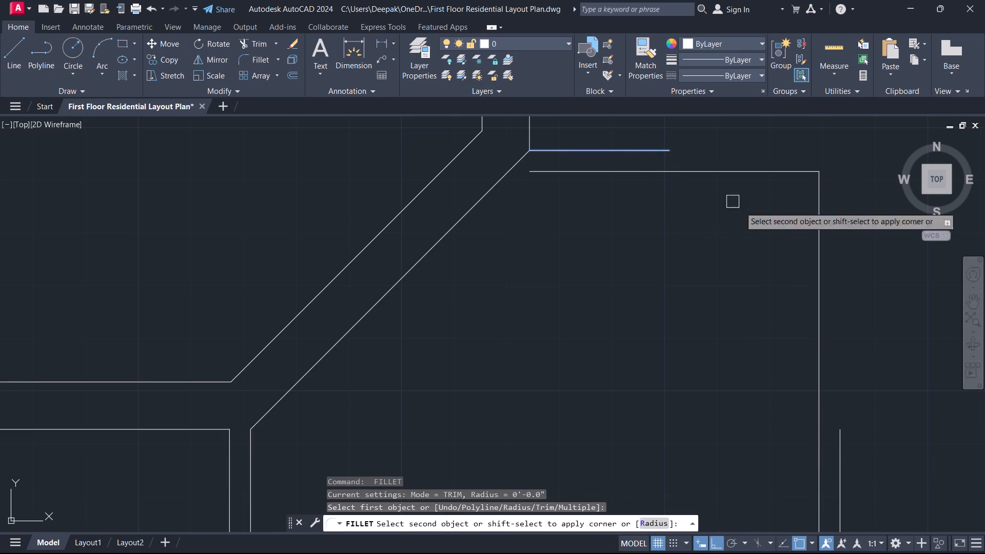
{"action": "left_click", "coordinate": [850, 461]}
{"action": "left_click", "coordinate": [839, 457]}
{"action": "key", "text": "Escape"}
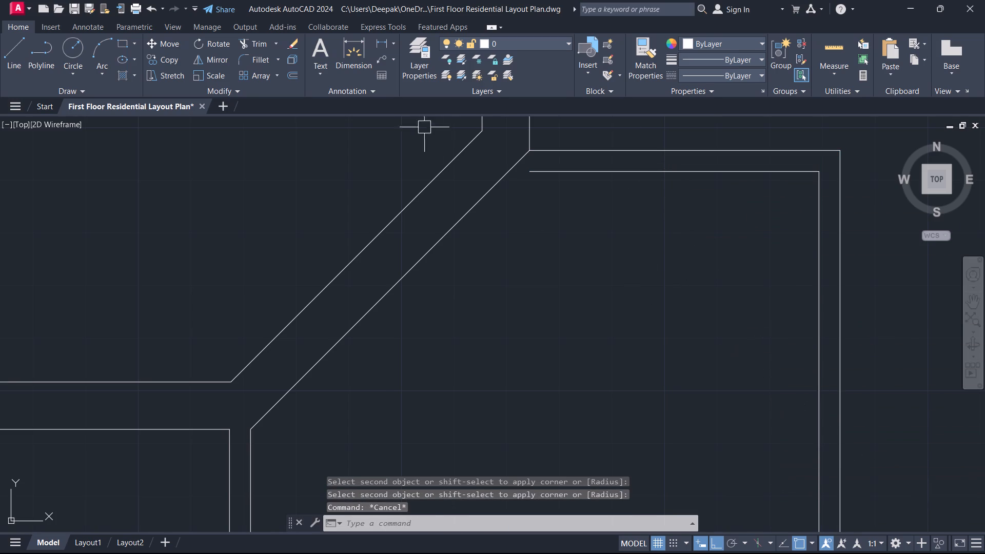
Extend the horizontal partition's lower line to the diagonal wall.
{"action": "type", "text": "ex"}
{"action": "key", "text": "space"}
{"action": "left_click", "coordinate": [566, 173]}
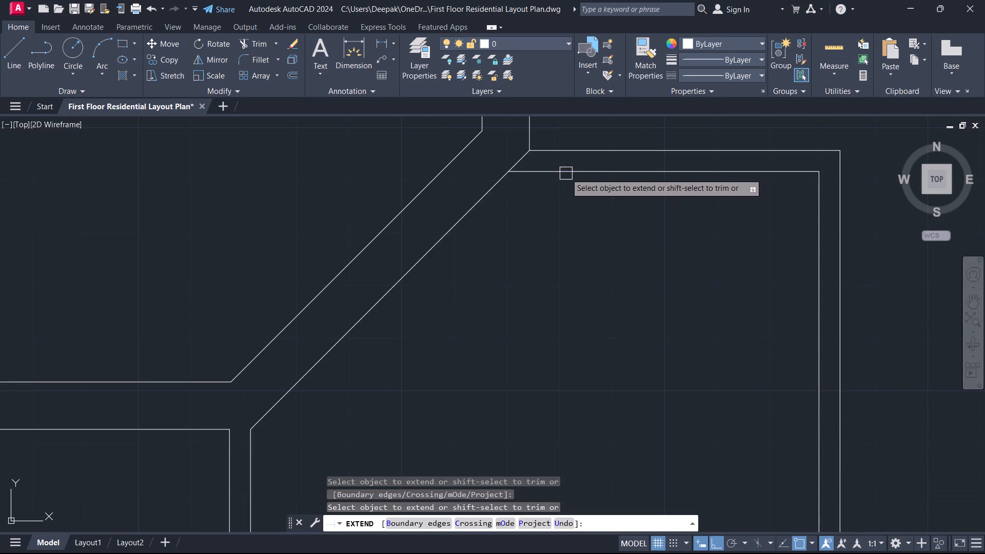
{"action": "key", "text": "Escape"}
Trim the diagonal wall's segment between the two lines of the new horizontal partition.
{"action": "scroll", "coordinate": [509, 152], "scroll_direction": "up", "scroll_amount": 3}
{"action": "key", "text": "t"}
{"action": "type", "text": "r"}
{"action": "key", "text": "space"}
{"action": "left_click_drag", "start_coordinate": [535, 172], "coordinate": [542, 175]}
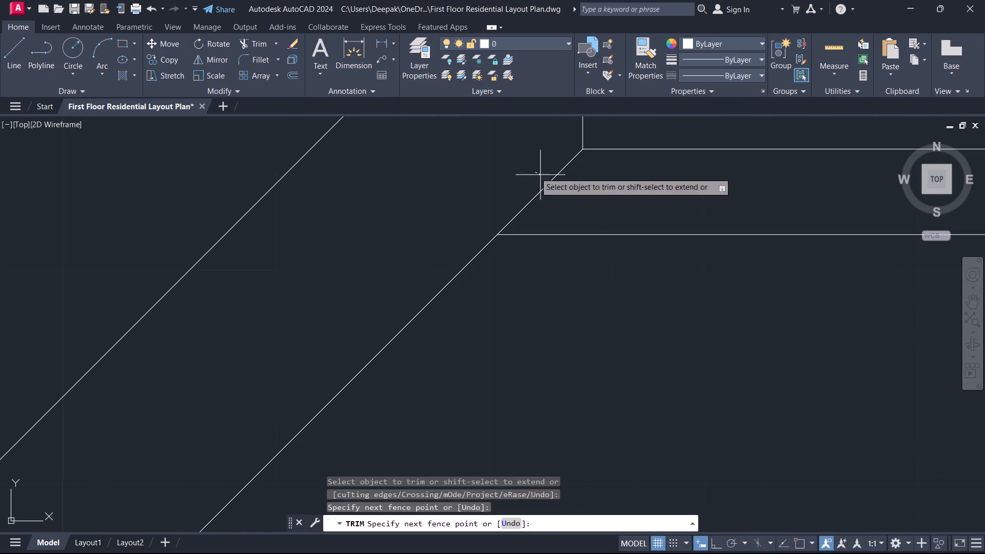
{"action": "left_click", "coordinate": [616, 195]}
{"action": "key", "text": "Escape"}
Examine the layout around the new diagonal wall, the enclosed partition room and the circular wall.
{"action": "scroll", "coordinate": [604, 190], "scroll_direction": "down", "scroll_amount": 3}
{"action": "scroll", "coordinate": [593, 193], "scroll_direction": "up", "scroll_amount": 1}
{"action": "scroll", "coordinate": [592, 193], "scroll_direction": "down", "scroll_amount": 1}
{"action": "scroll", "coordinate": [553, 243], "scroll_direction": "down", "scroll_amount": 4}
{"action": "scroll", "coordinate": [553, 243], "scroll_direction": "up", "scroll_amount": 1}
{"action": "scroll", "coordinate": [552, 244], "scroll_direction": "down", "scroll_amount": 1}
{"action": "middle_click_drag", "start_coordinate": [598, 333], "coordinate": [553, 273]}
{"action": "scroll", "coordinate": [553, 273], "scroll_direction": "down", "scroll_amount": 2}
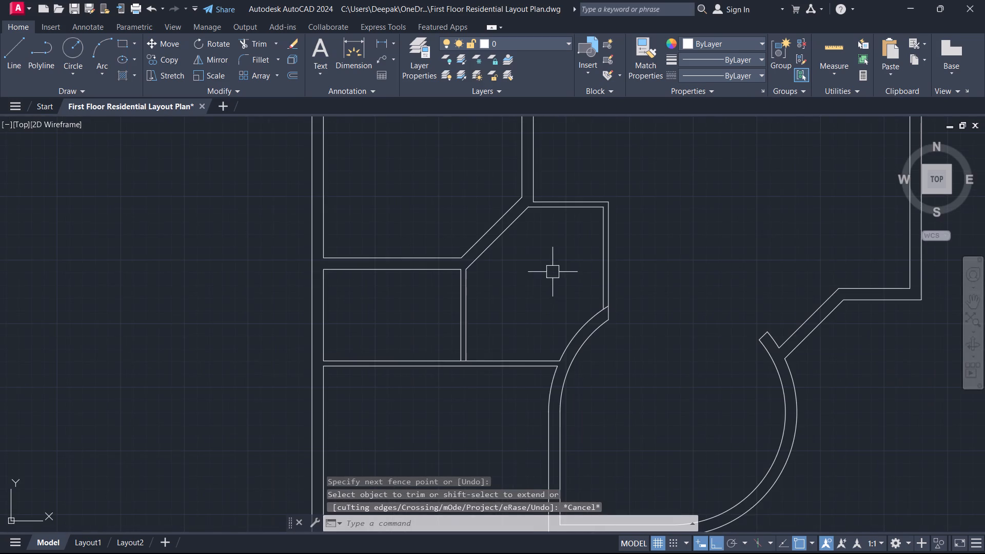
{"action": "scroll", "coordinate": [557, 284], "scroll_direction": "down", "scroll_amount": 2}
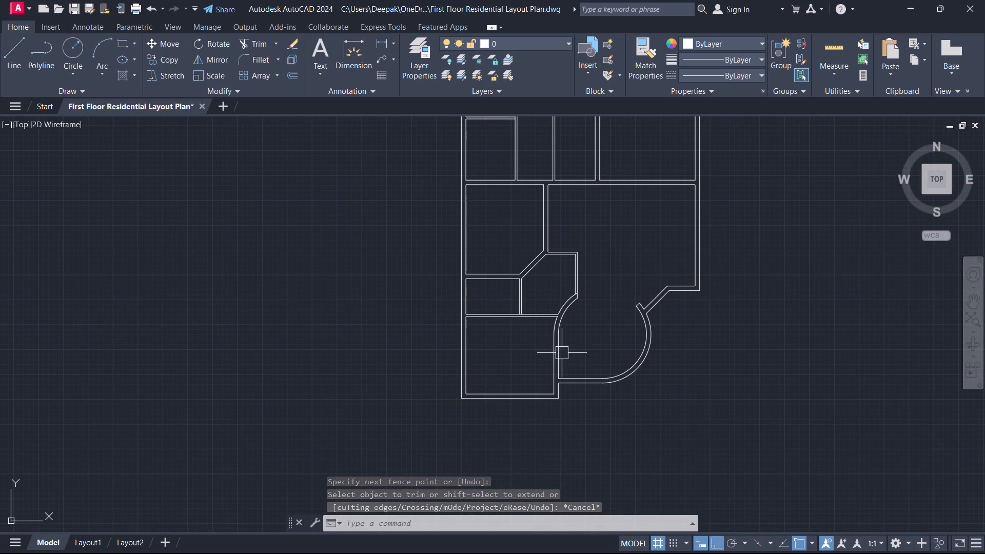
{"action": "scroll", "coordinate": [585, 382], "scroll_direction": "up", "scroll_amount": 1}
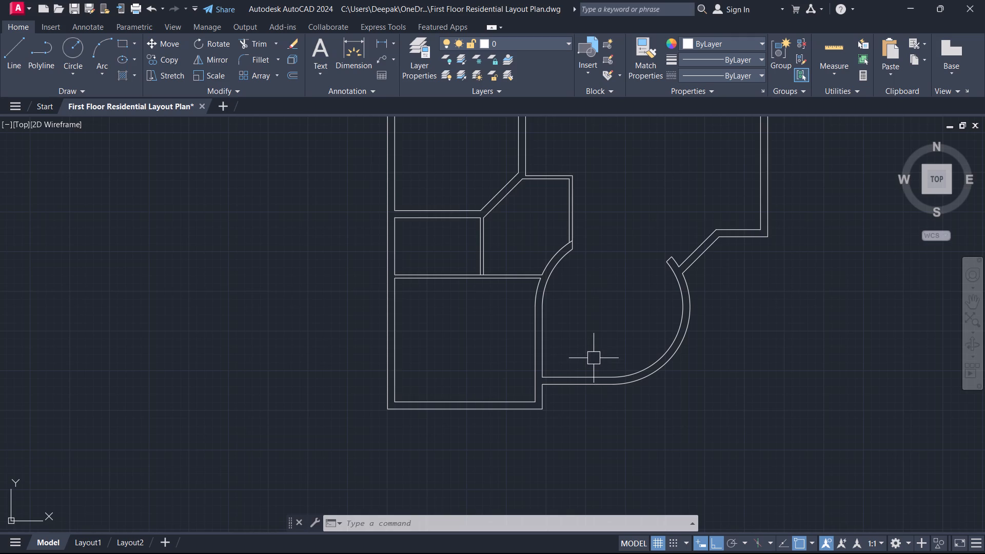
{"action": "scroll", "coordinate": [632, 270], "scroll_direction": "up", "scroll_amount": 1}
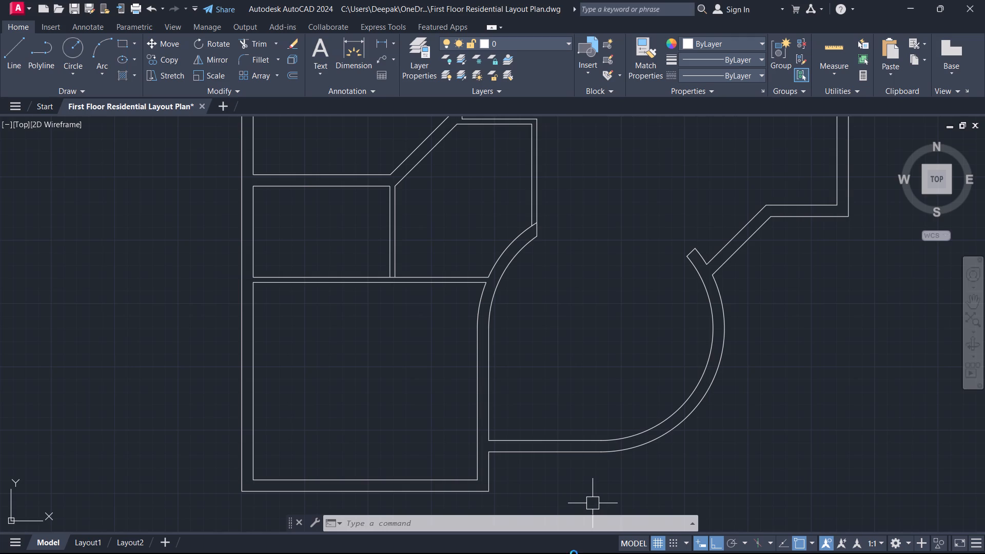
Turn off the drawing grid display.
{"action": "scroll", "coordinate": [726, 305], "scroll_direction": "down", "scroll_amount": 1}
{"action": "middle_click_drag", "start_coordinate": [691, 285], "coordinate": [564, 408]}
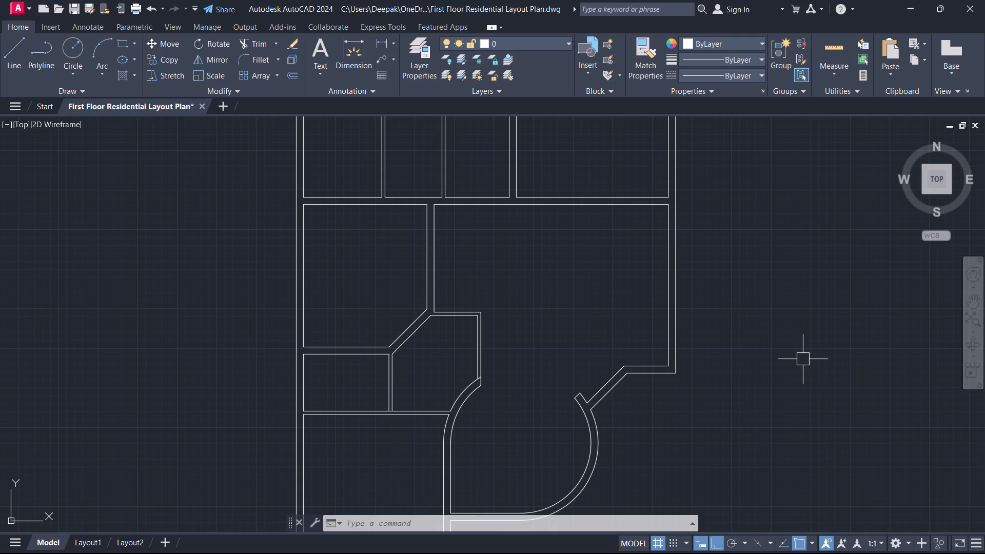
{"action": "scroll", "coordinate": [803, 359], "scroll_direction": "up", "scroll_amount": 2}
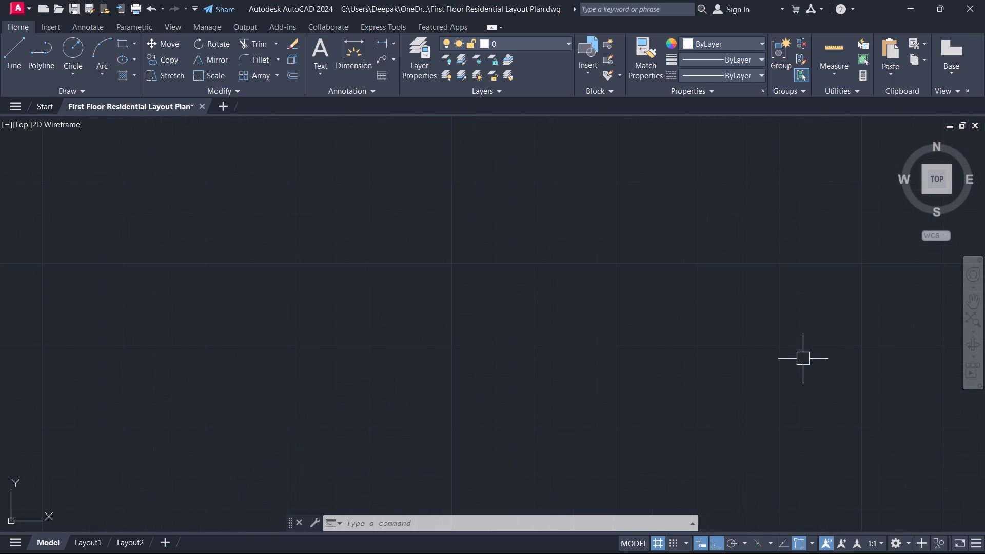
{"action": "scroll", "coordinate": [519, 337], "scroll_direction": "down", "scroll_amount": 5}
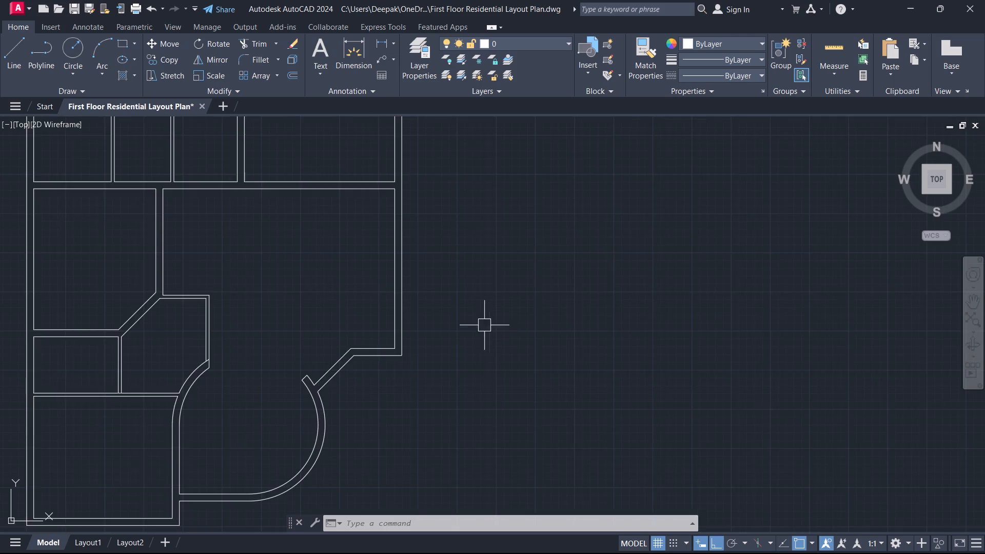
{"action": "scroll", "coordinate": [481, 322], "scroll_direction": "up", "scroll_amount": 1}
{"action": "scroll", "coordinate": [481, 322], "scroll_direction": "down", "scroll_amount": 2}
{"action": "key", "text": "F7"}
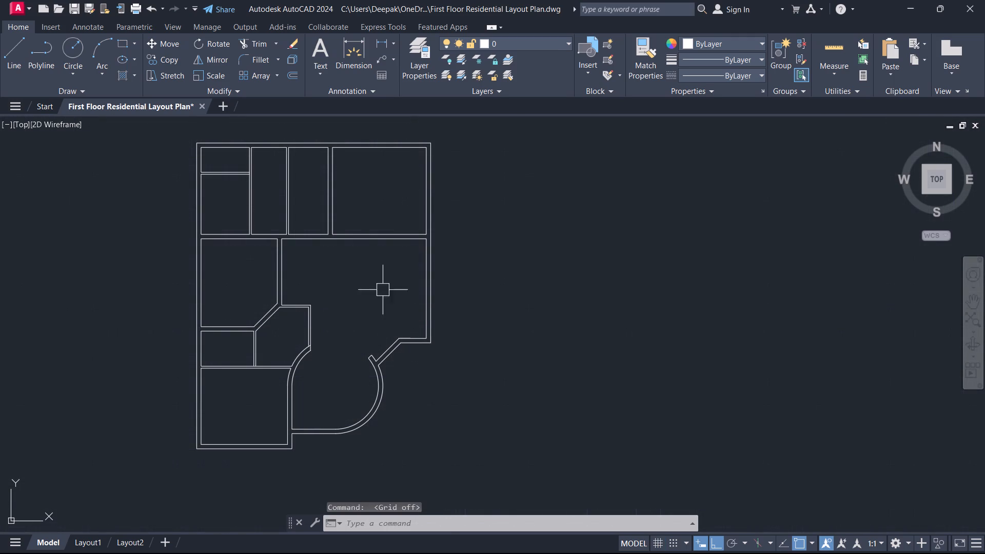
Examine the whole floor layout, including the upper rooms, the diagonal wall and the circular wall area.
{"action": "middle_click_drag", "start_coordinate": [366, 272], "coordinate": [434, 291]}
{"action": "middle_click", "coordinate": [443, 285]}
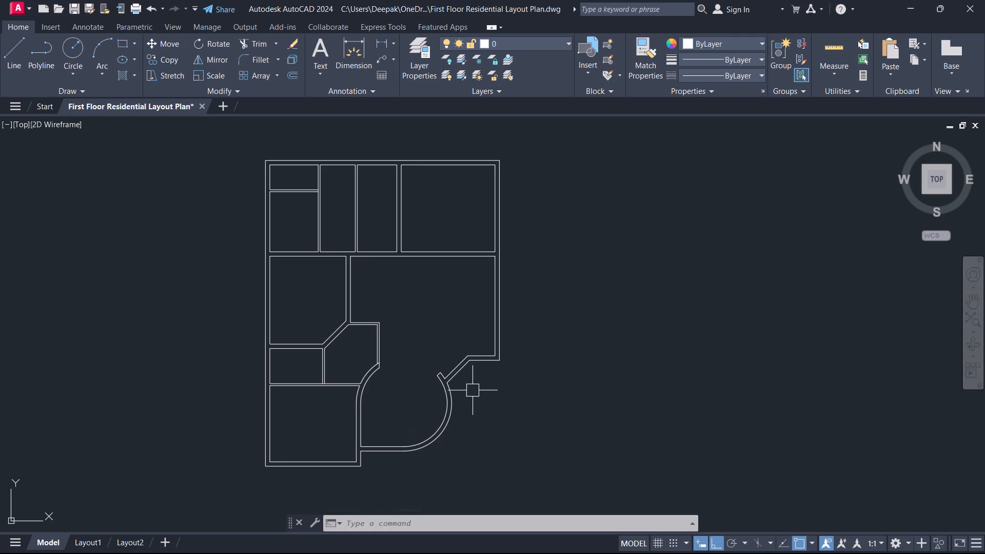
{"action": "middle_click_drag", "start_coordinate": [368, 335], "coordinate": [367, 377]}
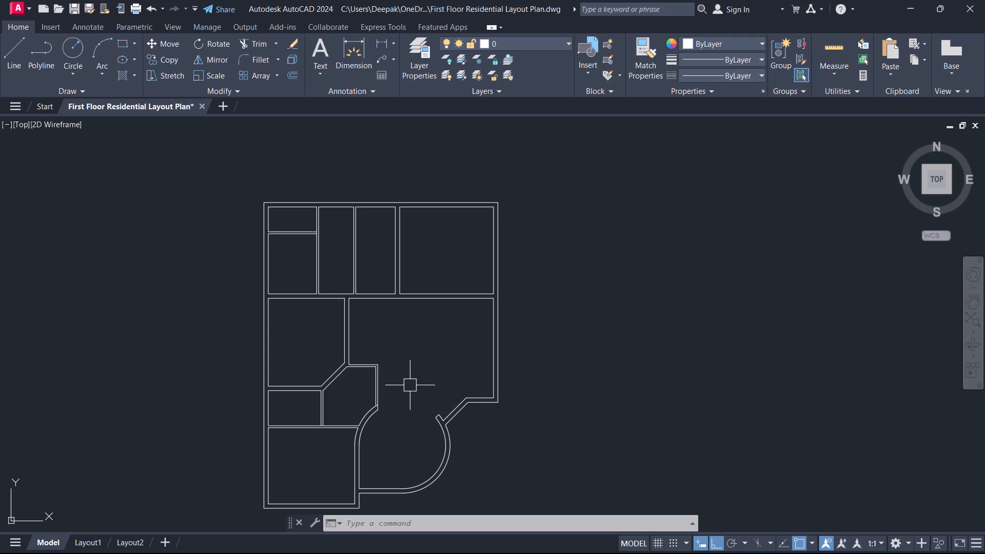
{"action": "middle_click_drag", "start_coordinate": [395, 362], "coordinate": [510, 378]}
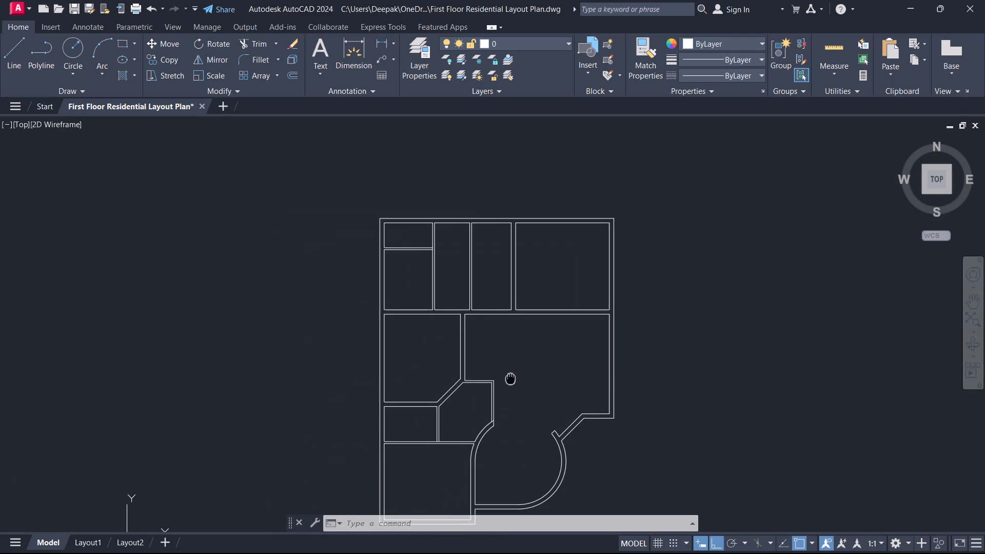
{"action": "middle_click_drag", "start_coordinate": [510, 378], "coordinate": [511, 377]}
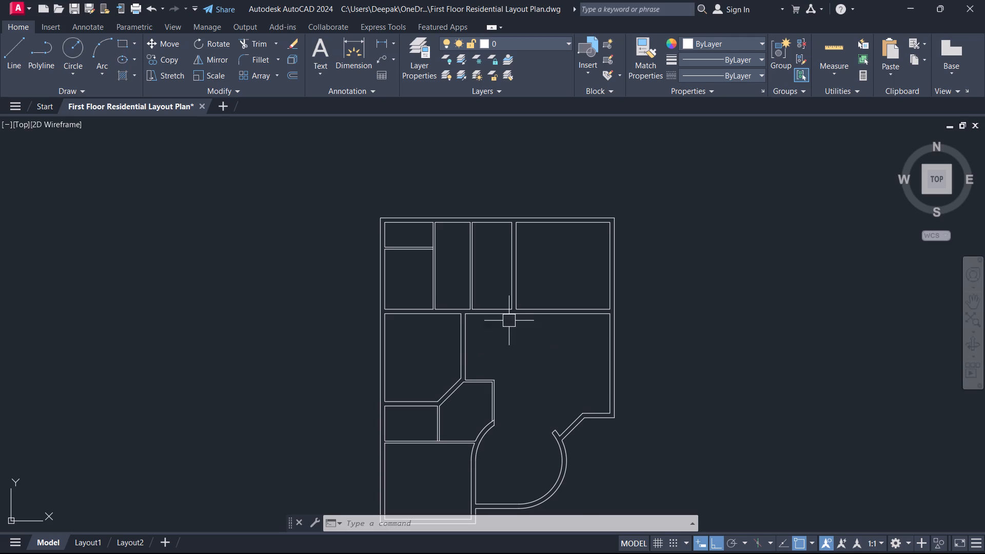
{"action": "scroll", "coordinate": [514, 312], "scroll_direction": "up", "scroll_amount": 1}
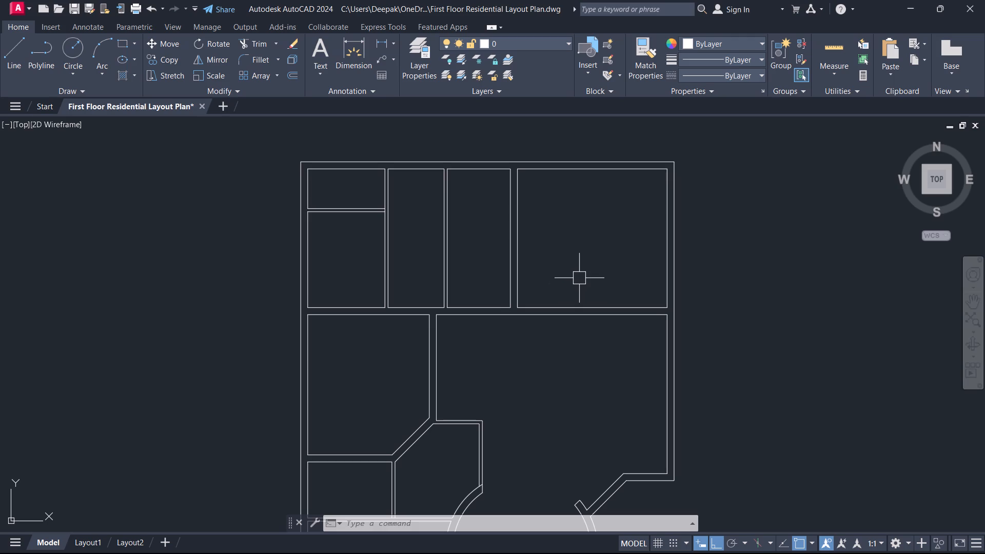
{"action": "key", "text": "o"}
{"action": "key", "text": "Escape"}
{"action": "scroll", "coordinate": [660, 333], "scroll_direction": "down", "scroll_amount": 1}
{"action": "middle_click_drag", "start_coordinate": [644, 374], "coordinate": [563, 317]}
{"action": "scroll", "coordinate": [539, 335], "scroll_direction": "up", "scroll_amount": 2}
{"action": "middle_click_drag", "start_coordinate": [539, 335], "coordinate": [519, 262]}
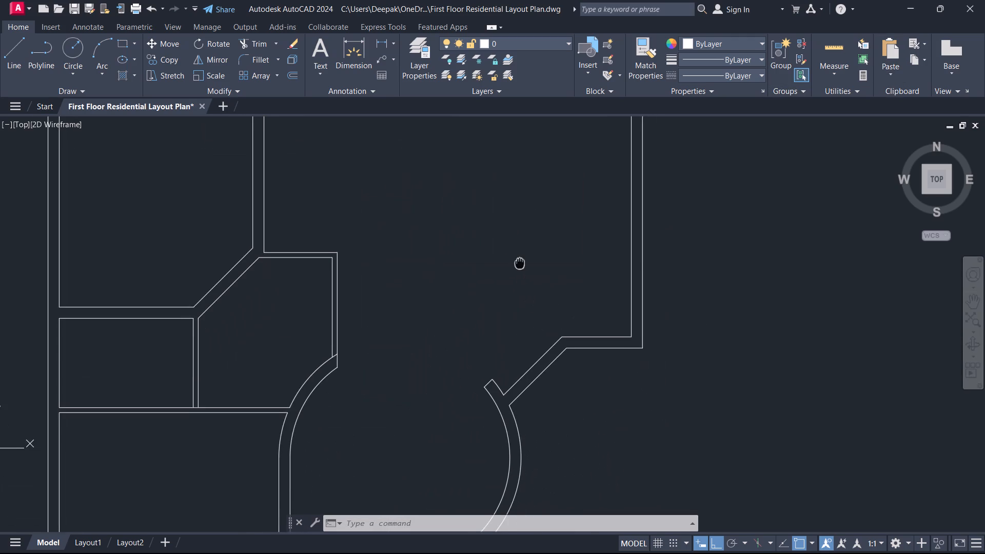
{"action": "middle_click_drag", "start_coordinate": [519, 262], "coordinate": [516, 260]}
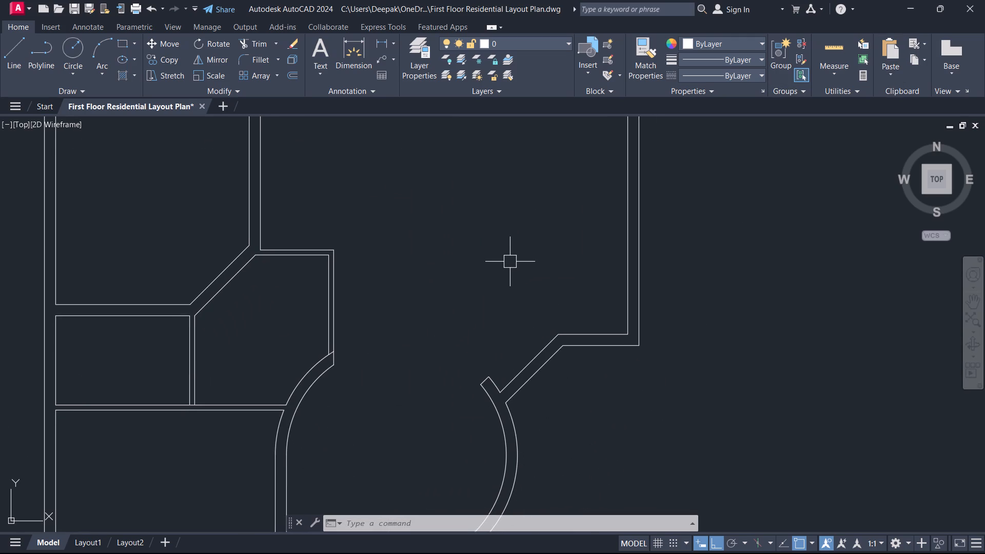
{"action": "scroll", "coordinate": [503, 264], "scroll_direction": "down", "scroll_amount": 1}
{"action": "middle_click_drag", "start_coordinate": [503, 264], "coordinate": [534, 386]}
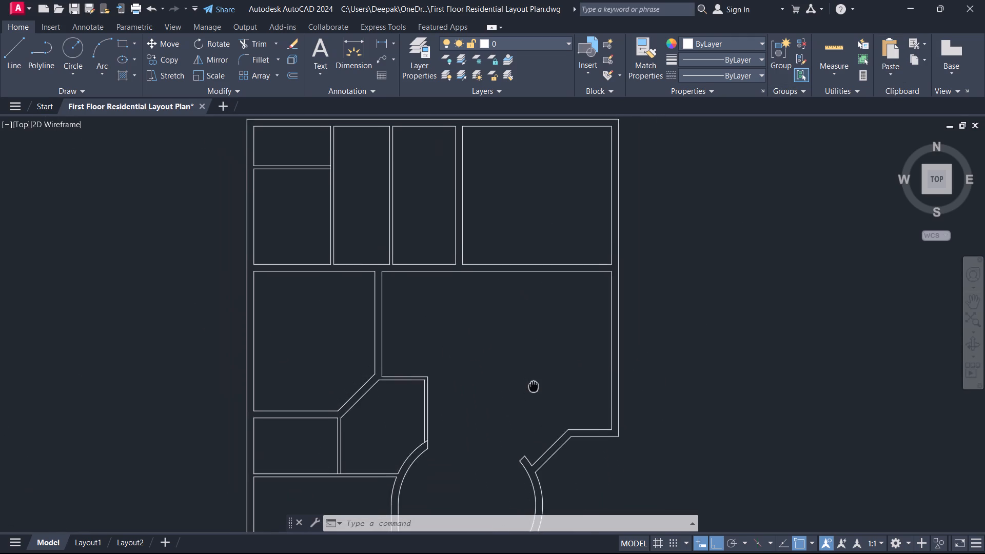
{"action": "middle_click_drag", "start_coordinate": [534, 386], "coordinate": [539, 395]}
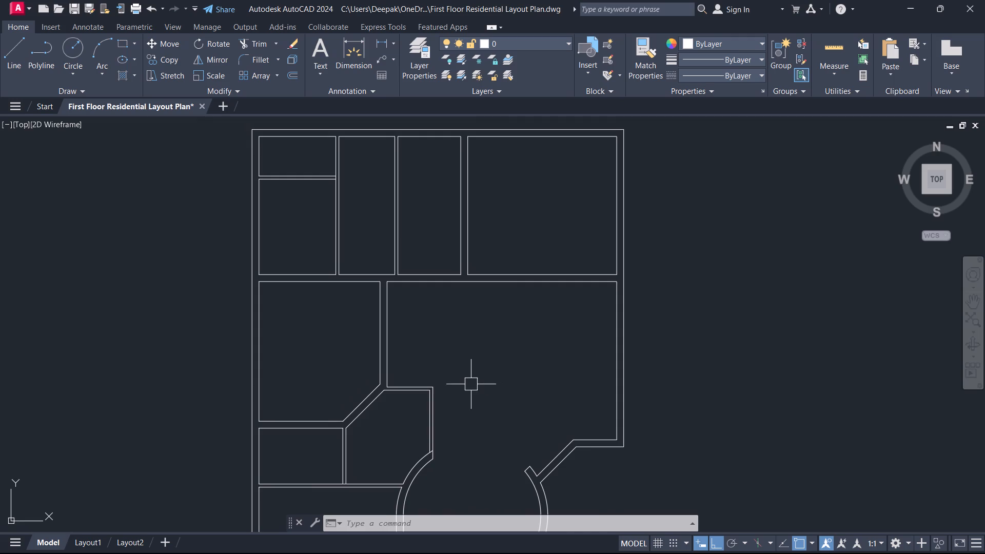
Draw a horizontal line from the diagonal wall's upper corner across the vertical wall, ending just beyond its far face.
{"action": "scroll", "coordinate": [464, 385], "scroll_direction": "up", "scroll_amount": 1}
{"action": "scroll", "coordinate": [346, 404], "scroll_direction": "up", "scroll_amount": 2}
{"action": "middle_click_drag", "start_coordinate": [346, 404], "coordinate": [360, 415]}
{"action": "key", "text": "l"}
{"action": "key", "text": "space"}
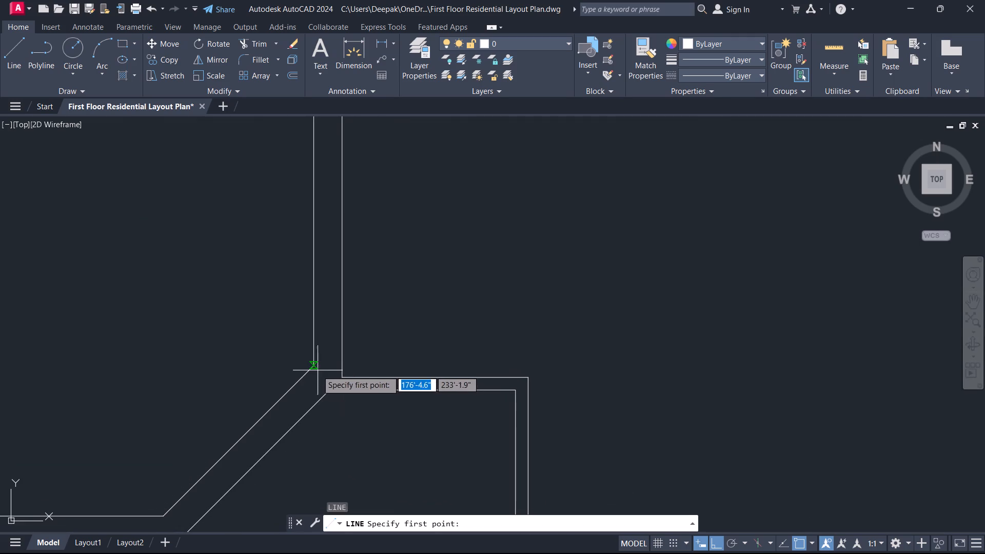
{"action": "left_click", "coordinate": [314, 368]}
{"action": "left_click", "coordinate": [385, 367]}
{"action": "key", "text": "Escape"}
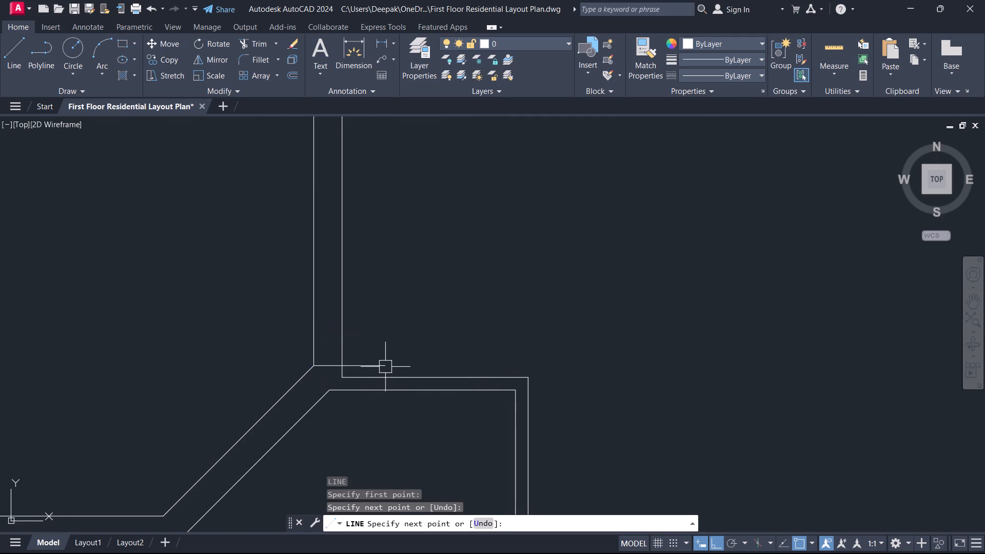
Offset the new horizontal line 4" upward to mark the lower edge of the door opening.
{"action": "type", "text": "o"}
{"action": "key", "text": "space"}
{"action": "key", "text": "4"}
{"action": "key", "text": "Return"}
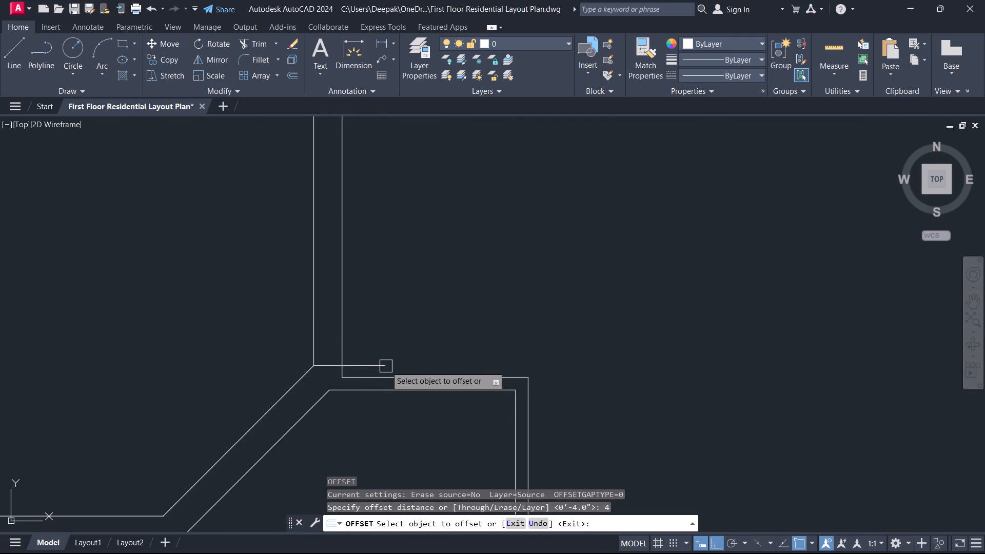
{"action": "left_click", "coordinate": [360, 363]}
{"action": "left_click", "coordinate": [409, 281]}
{"action": "key", "text": "Escape"}
Delete the original horizontal line at the diagonal wall's corner, keeping its offset copy.
{"action": "scroll", "coordinate": [365, 380], "scroll_direction": "up", "scroll_amount": 1}
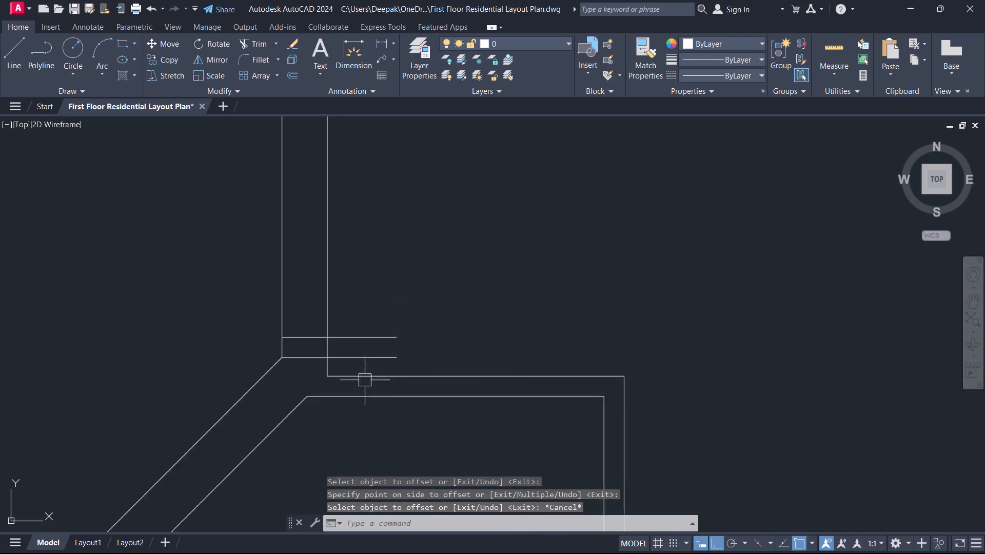
{"action": "scroll", "coordinate": [366, 380], "scroll_direction": "up", "scroll_amount": 2}
{"action": "left_click", "coordinate": [382, 354]}
{"action": "left_click", "coordinate": [368, 334]}
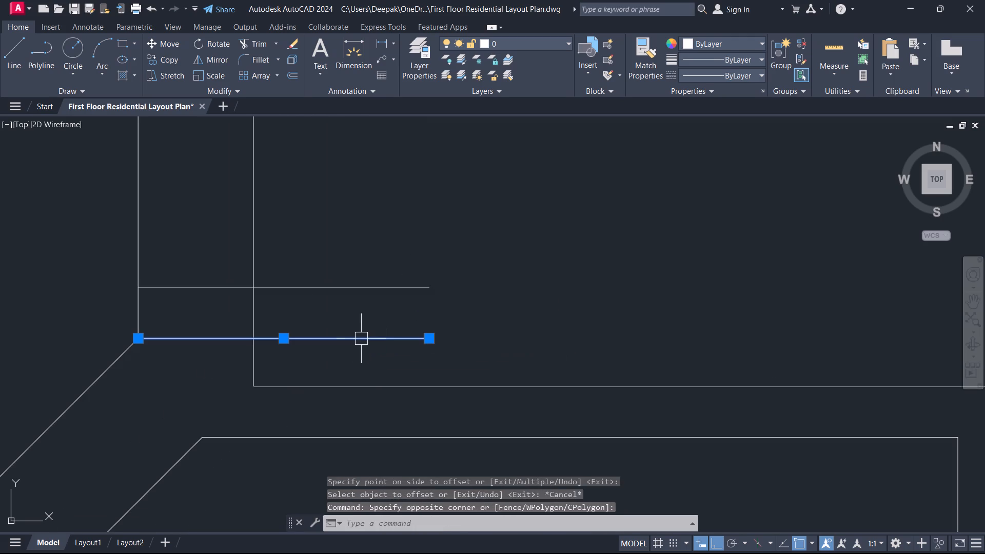
{"action": "key", "text": "Delete"}
Offset the remaining horizontal line 3' upward along the vertical wall to mark the opening's upper edge.
{"action": "scroll", "coordinate": [361, 339], "scroll_direction": "down", "scroll_amount": 3}
{"action": "key", "text": "t"}
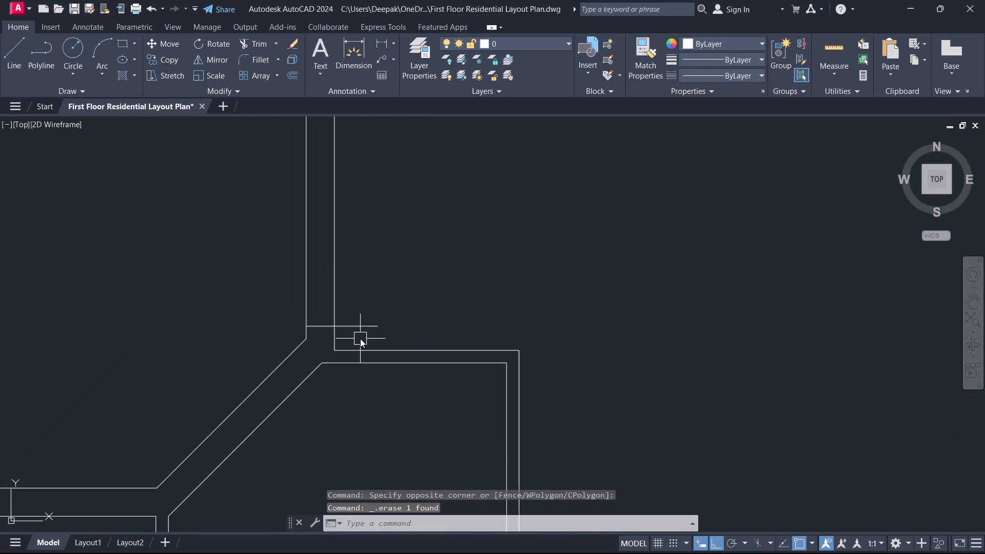
{"action": "key", "text": "Escape"}
{"action": "type", "text": "o"}
{"action": "key", "text": "space"}
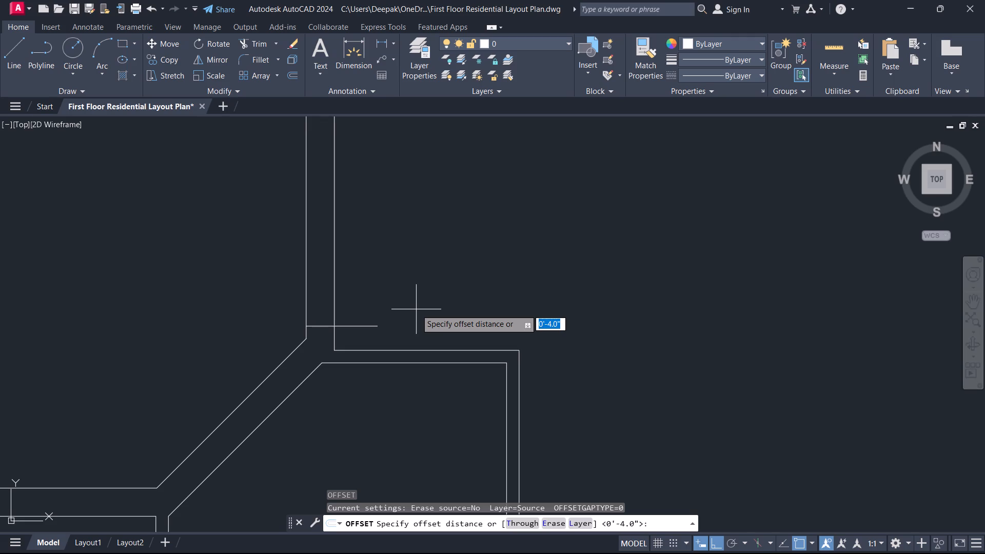
{"action": "type", "text": "20"}
{"action": "key", "text": "BackSpace"}
{"action": "key", "text": "BackSpace"}
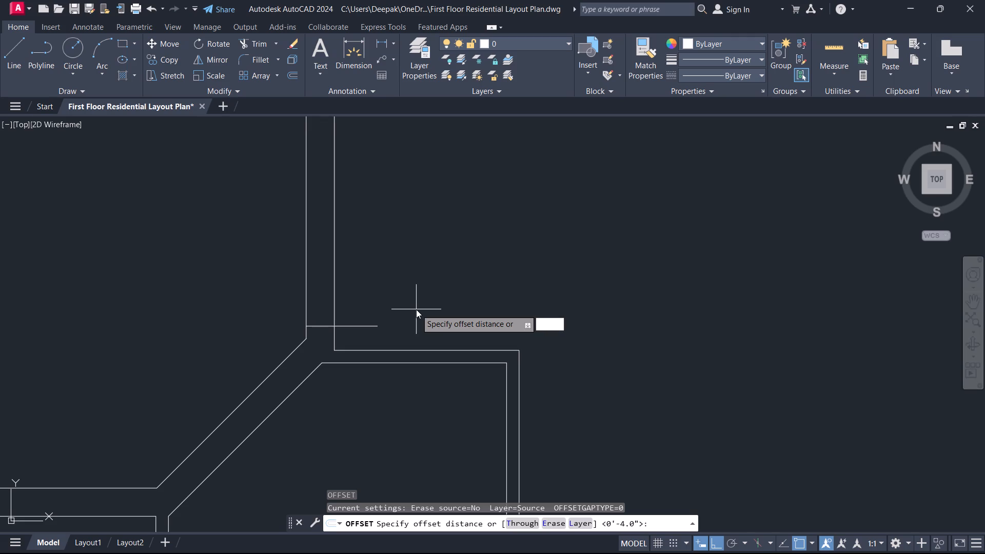
{"action": "key", "text": "3"}
{"action": "key", "text": "apostrophe"}
{"action": "key", "text": "Return"}
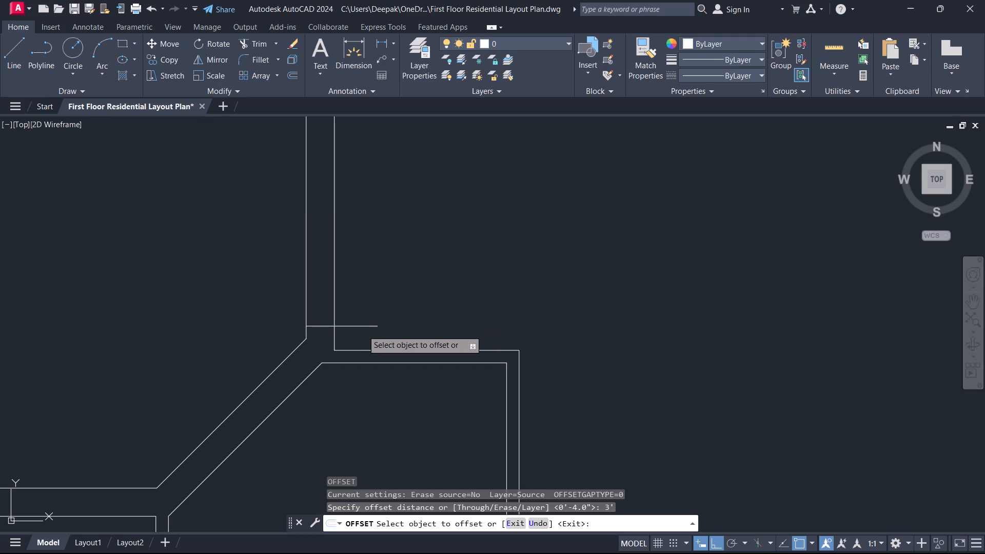
{"action": "left_click", "coordinate": [363, 330]}
{"action": "left_click", "coordinate": [371, 254]}
{"action": "right_click", "coordinate": [375, 253]}
{"action": "left_click", "coordinate": [401, 279]}
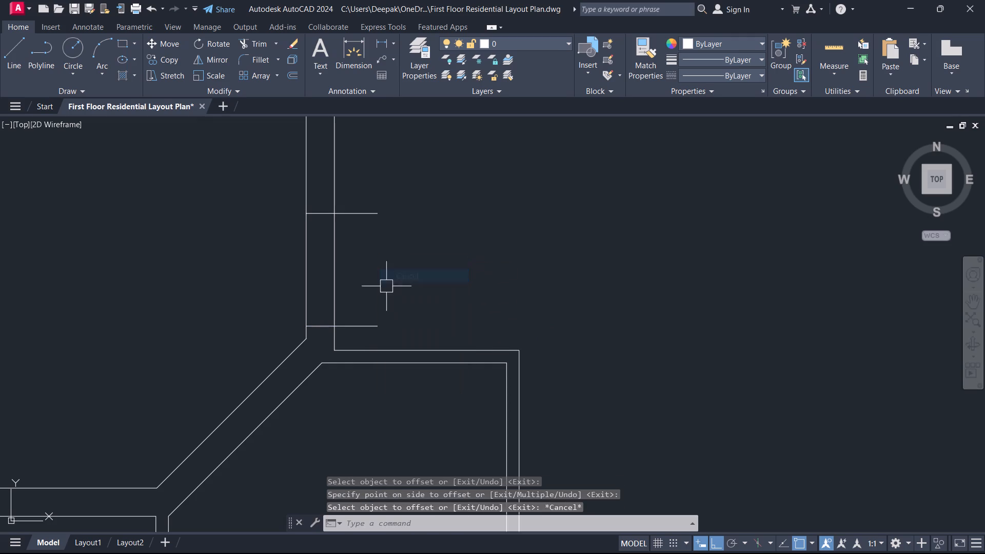
Trim the ends of both opening-edge lines that project beyond the vertical wall.
{"action": "key", "text": "t"}
{"action": "type", "text": "r"}
{"action": "key", "text": "space"}
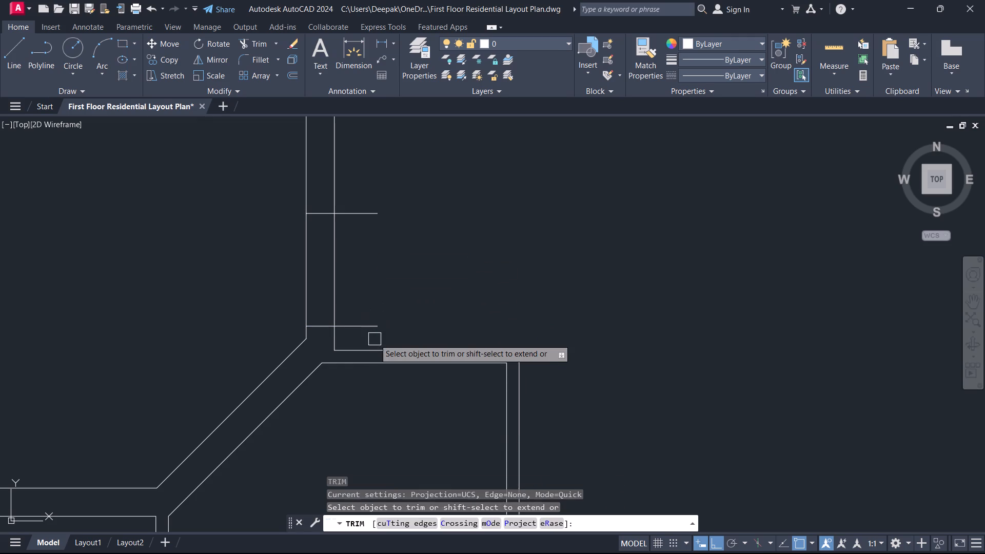
{"action": "left_click_drag", "start_coordinate": [362, 331], "coordinate": [376, 187]}
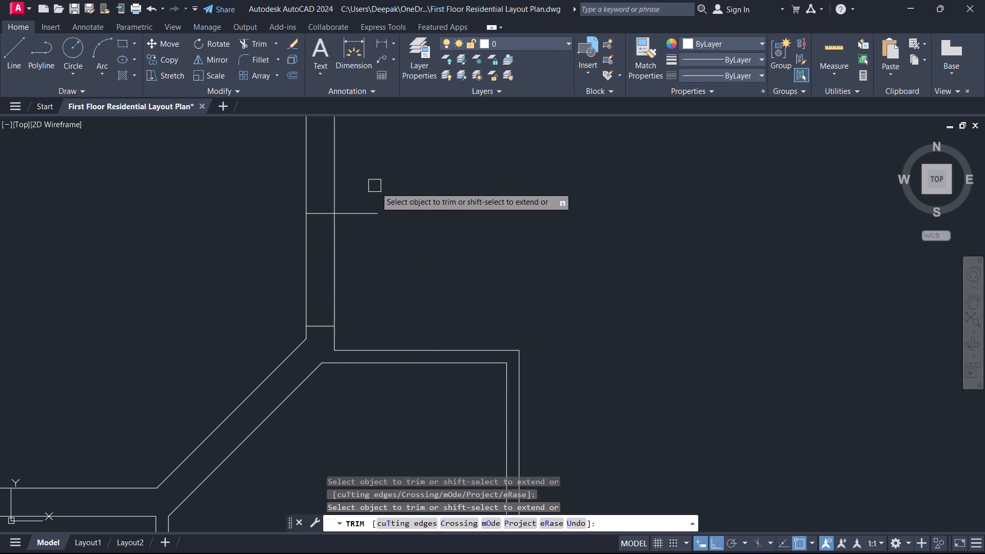
{"action": "left_click_drag", "start_coordinate": [376, 187], "coordinate": [375, 199]}
{"action": "left_click_drag", "start_coordinate": [371, 204], "coordinate": [369, 209]}
{"action": "left_click", "coordinate": [366, 212]}
{"action": "left_click", "coordinate": [361, 231]}
{"action": "left_click", "coordinate": [350, 205]}
Trim both vertical wall lines between the two edge lines to cut the 3' door opening.
{"action": "left_click_drag", "start_coordinate": [361, 249], "coordinate": [361, 249]}
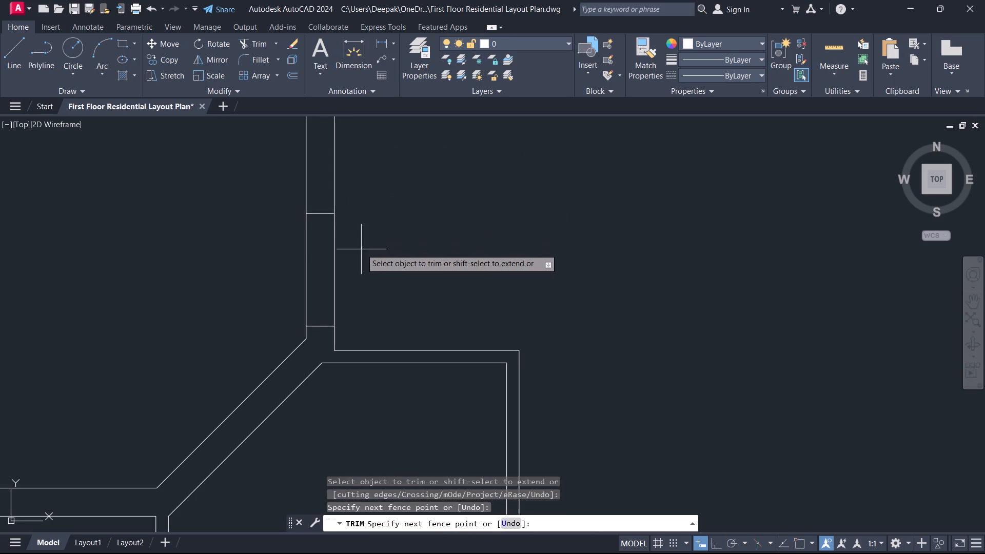
{"action": "left_click_drag", "start_coordinate": [361, 249], "coordinate": [354, 248]}
{"action": "left_click", "coordinate": [147, 279]}
{"action": "key", "text": "Escape"}
Extend the inner line of the short vertical wall above the curved wall up to the outer horizontal wall line.
{"action": "scroll", "coordinate": [239, 278], "scroll_direction": "down", "scroll_amount": 3}
{"action": "middle_click_drag", "start_coordinate": [240, 278], "coordinate": [314, 362]}
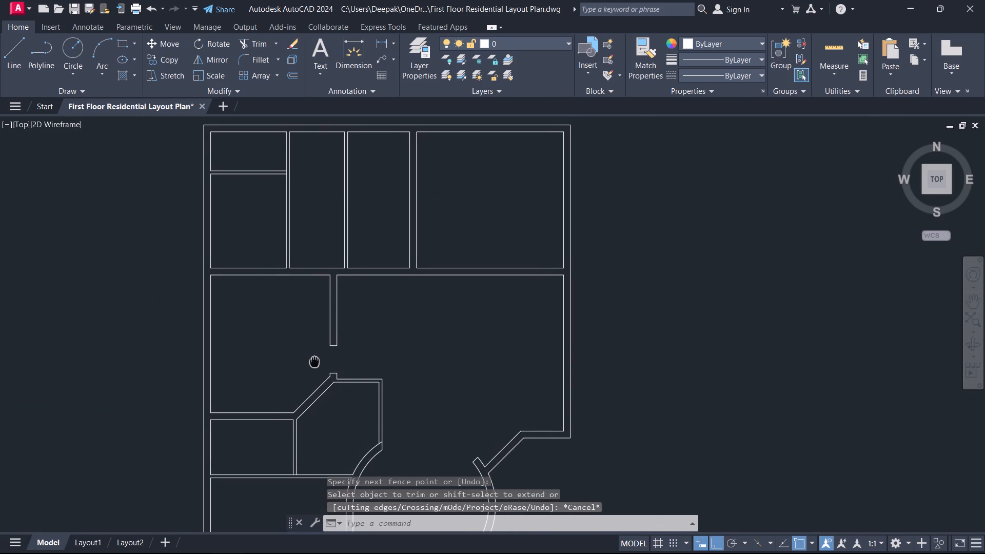
{"action": "middle_click_drag", "start_coordinate": [314, 362], "coordinate": [312, 362]}
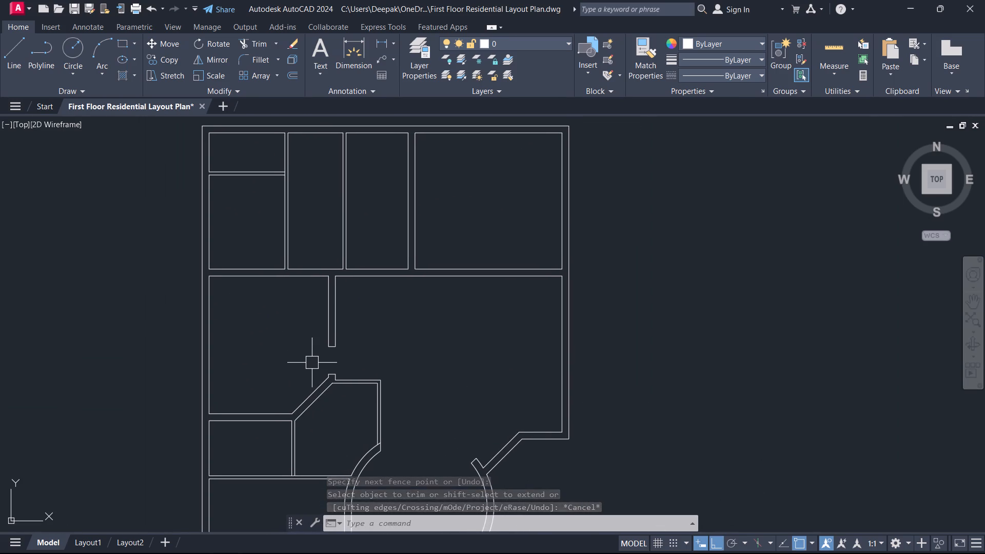
{"action": "scroll", "coordinate": [327, 324], "scroll_direction": "up", "scroll_amount": 1}
{"action": "middle_click_drag", "start_coordinate": [327, 324], "coordinate": [472, 326]}
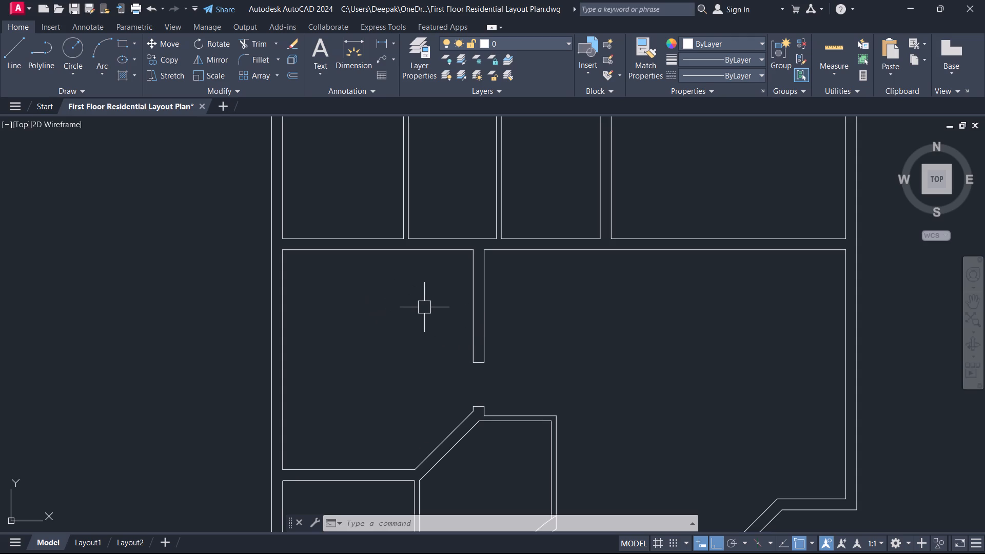
{"action": "scroll", "coordinate": [517, 310], "scroll_direction": "down", "scroll_amount": 3}
{"action": "middle_click_drag", "start_coordinate": [503, 308], "coordinate": [349, 279]}
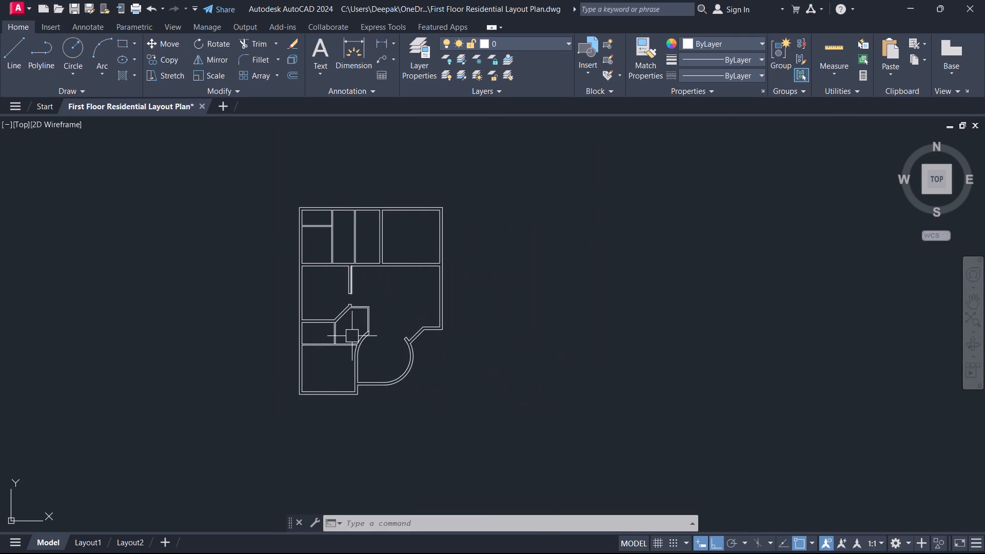
{"action": "scroll", "coordinate": [359, 363], "scroll_direction": "up", "scroll_amount": 2}
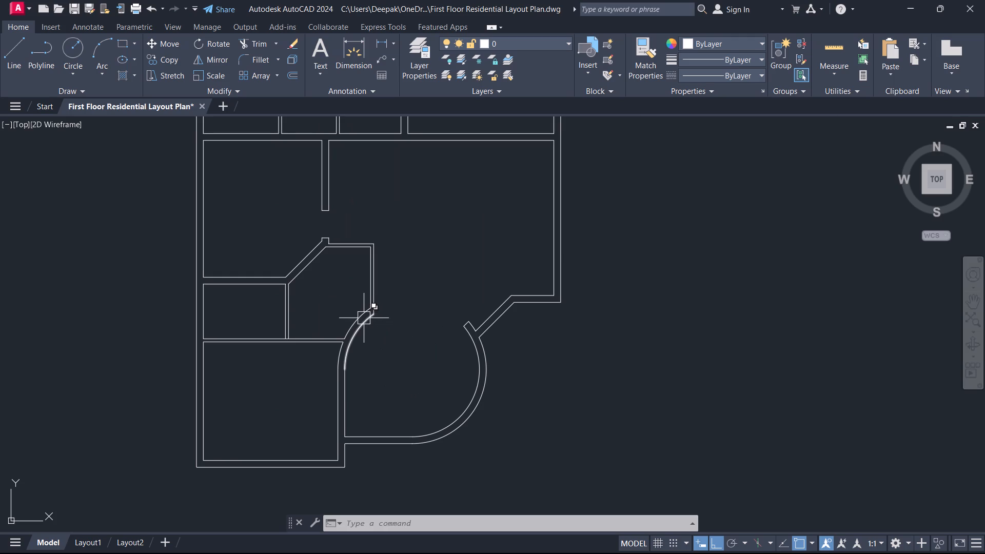
{"action": "scroll", "coordinate": [365, 292], "scroll_direction": "up", "scroll_amount": 2}
{"action": "middle_click_drag", "start_coordinate": [366, 290], "coordinate": [449, 344]}
{"action": "key", "text": "e"}
{"action": "key", "text": "x"}
{"action": "key", "text": "space"}
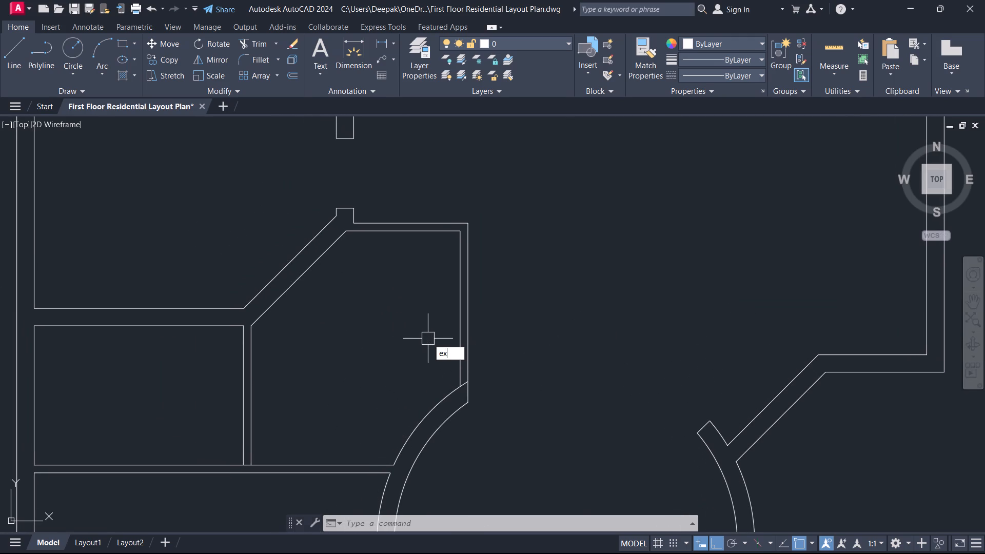
{"action": "left_click", "coordinate": [458, 255]}
{"action": "key", "text": "Escape"}
Offset the inner line of that vertical wall 4" toward the room's interior to mark the door opening's near edge.
{"action": "type", "text": "o"}
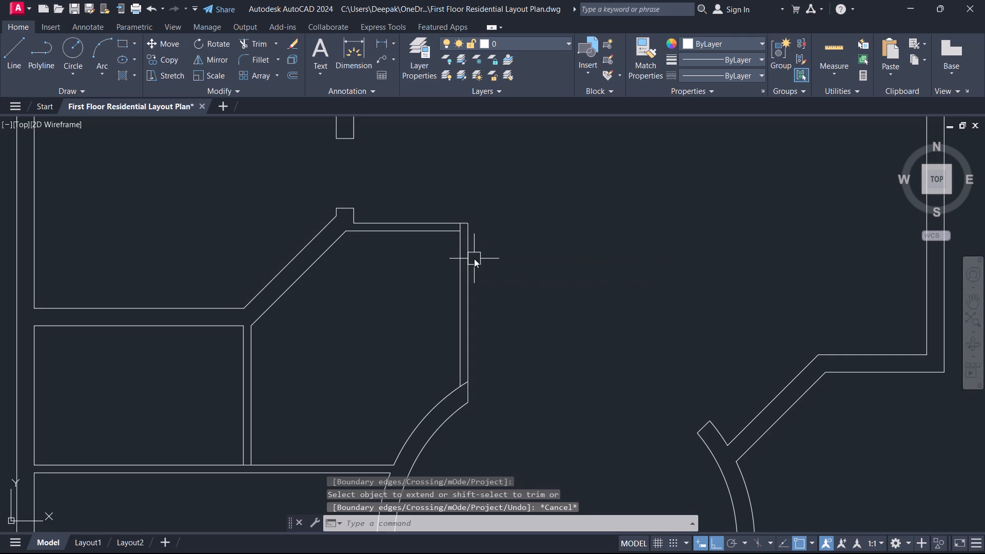
{"action": "key", "text": "space"}
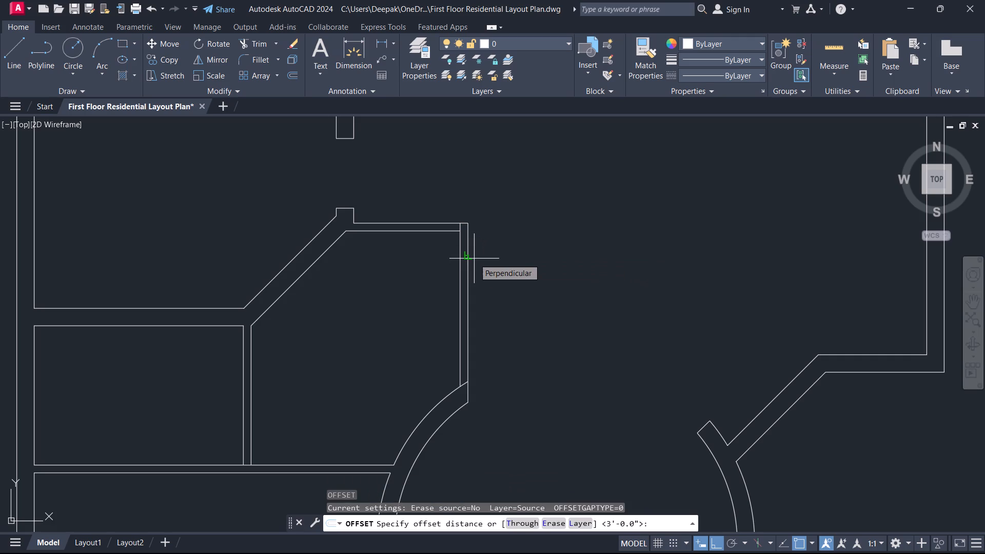
{"action": "key", "text": "4"}
{"action": "key", "text": "Return"}
{"action": "scroll", "coordinate": [474, 259], "scroll_direction": "up", "scroll_amount": 2}
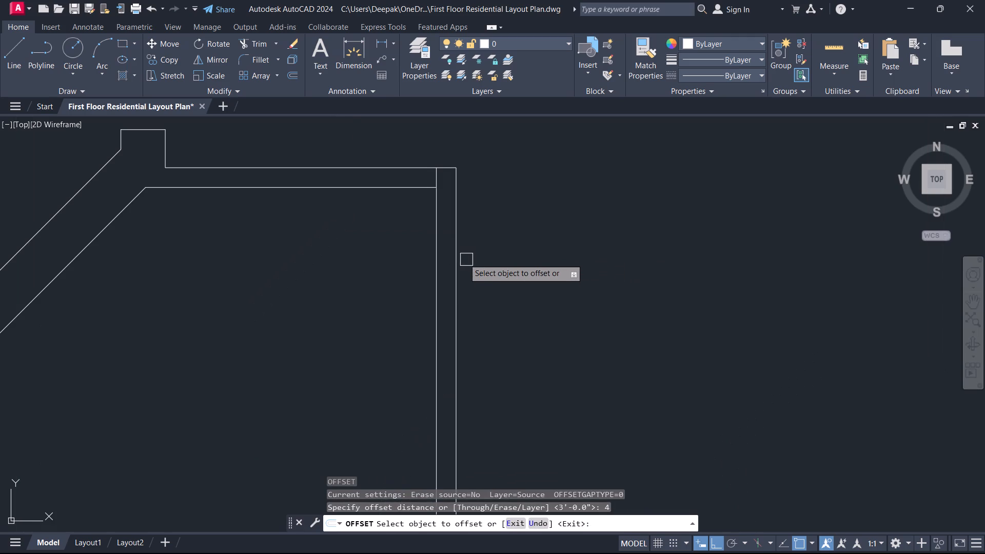
{"action": "left_click", "coordinate": [438, 247]}
{"action": "left_click", "coordinate": [413, 235]}
{"action": "key", "text": "Escape"}
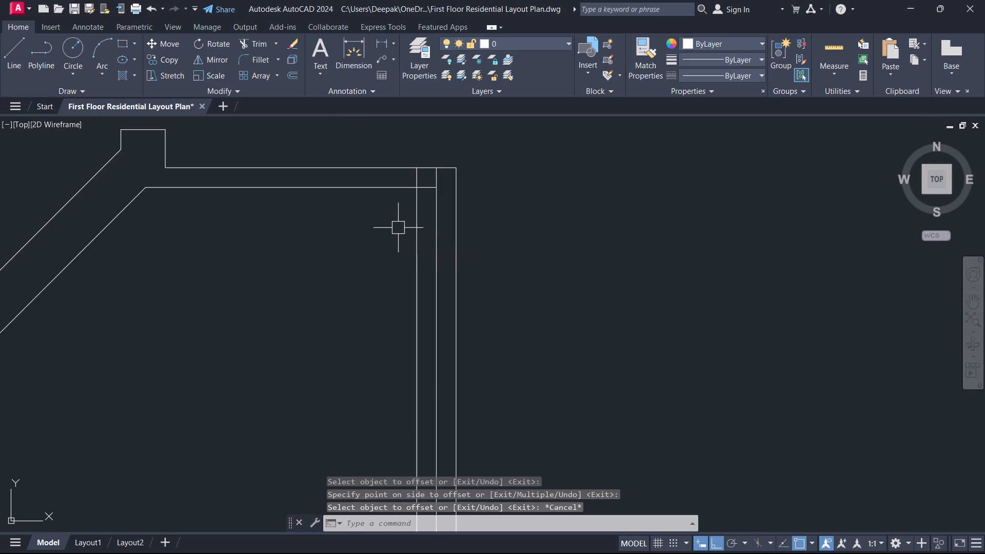
Offset the new edge line 2'6" toward the diagonal wall to mark the opening's far edge.
{"action": "type", "text": "o"}
{"action": "key", "text": "space"}
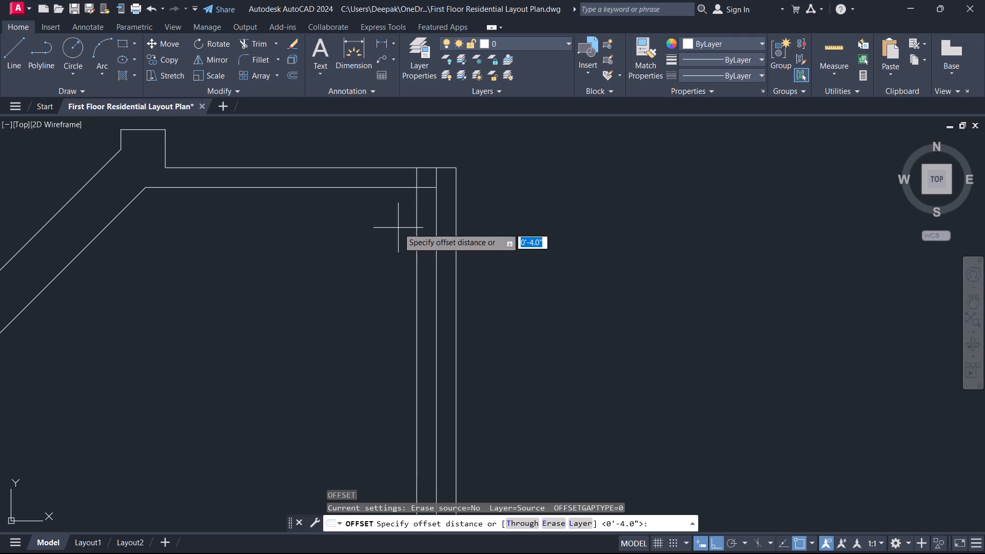
{"action": "type", "text": "2'"}
{"action": "key", "text": "6"}
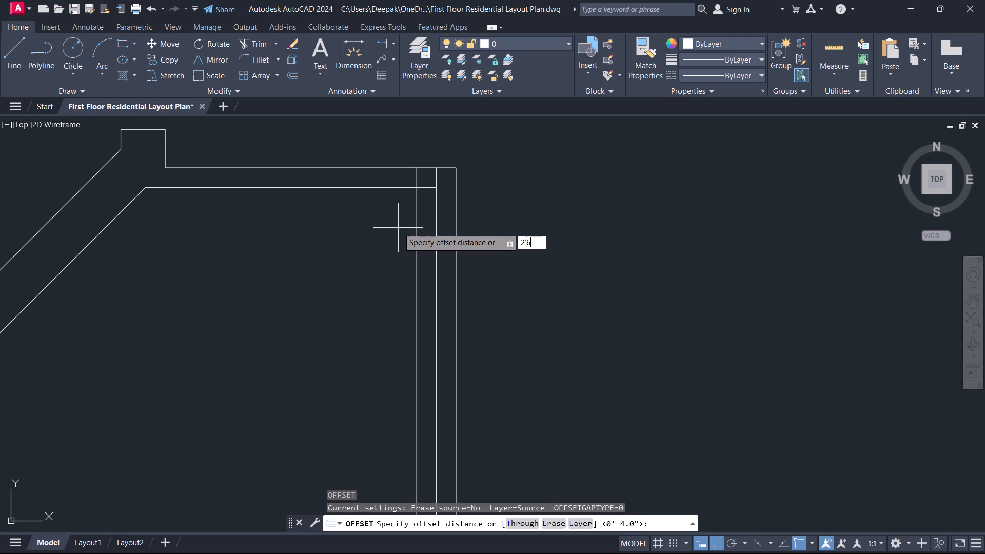
{"action": "key", "text": "Return"}
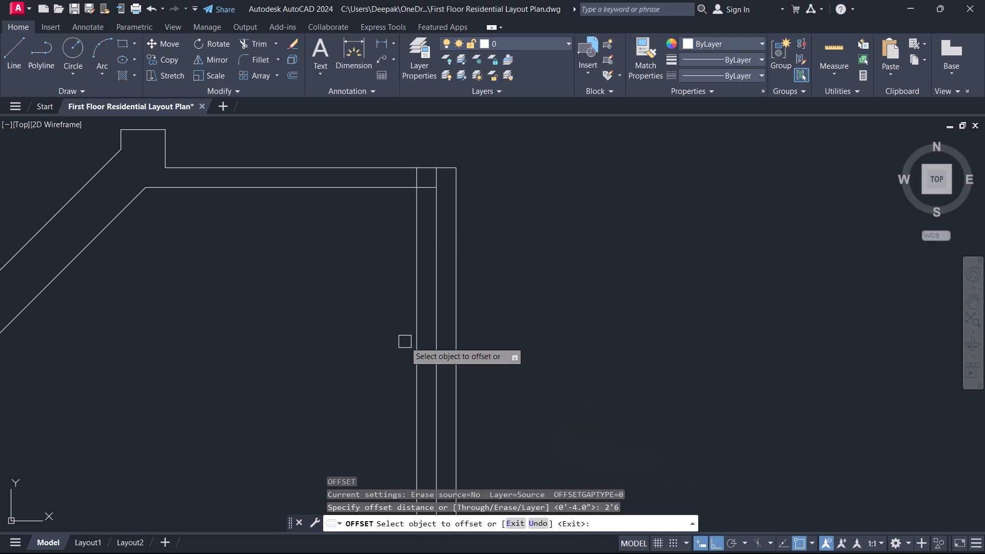
{"action": "left_click", "coordinate": [416, 272]}
{"action": "left_click", "coordinate": [353, 288]}
{"action": "key", "text": "Escape"}
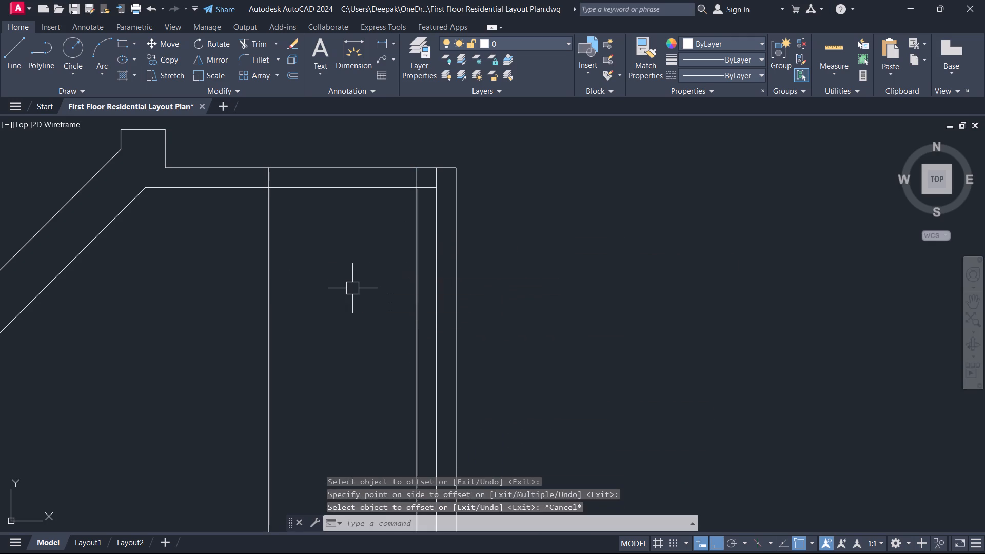
Trim the parts of both opening-edge lines that project below the short horizontal wall.
{"action": "key", "text": "t"}
{"action": "key", "text": "r"}
{"action": "key", "text": "space"}
{"action": "left_click_drag", "start_coordinate": [418, 294], "coordinate": [410, 293]}
{"action": "left_click", "coordinate": [231, 346]}
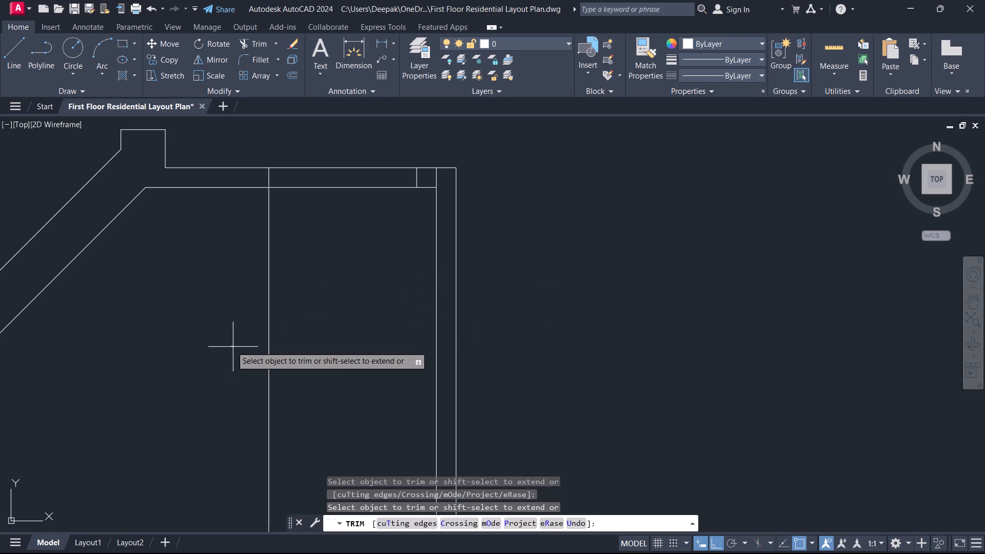
{"action": "left_click", "coordinate": [281, 356]}
Trim both horizontal wall lines between the two edge lines to cut the 2'6" door opening.
{"action": "left_click_drag", "start_coordinate": [319, 168], "coordinate": [320, 162]}
{"action": "left_click", "coordinate": [325, 183]}
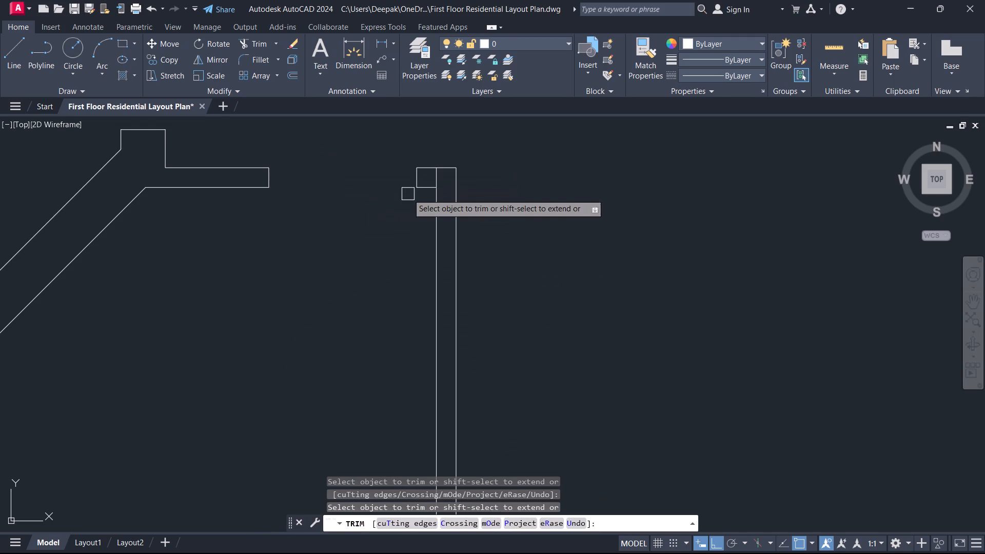
Trim the leftover segment of the inner vertical line inside the wall corner beside the new opening.
{"action": "scroll", "coordinate": [408, 194], "scroll_direction": "up", "scroll_amount": 3}
{"action": "left_click", "coordinate": [491, 145]}
{"action": "scroll", "coordinate": [505, 142], "scroll_direction": "down", "scroll_amount": 1}
{"action": "middle_click_drag", "start_coordinate": [505, 142], "coordinate": [507, 215]}
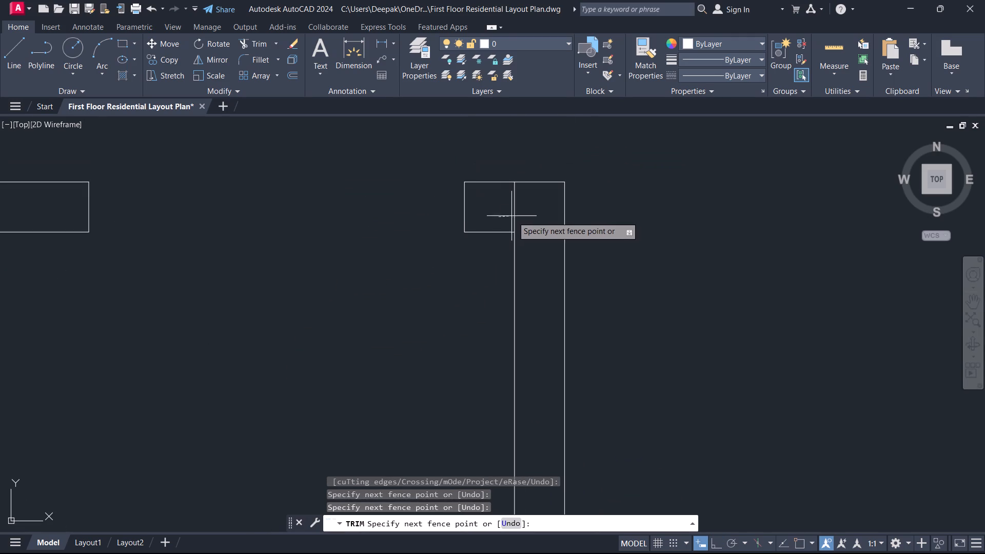
{"action": "left_click", "coordinate": [521, 216]}
{"action": "key", "text": "Escape"}
Offset the left line of the vertical wall below the diagonal wall 4" into the small rectangular room.
{"action": "scroll", "coordinate": [431, 248], "scroll_direction": "down", "scroll_amount": 3}
{"action": "middle_click_drag", "start_coordinate": [419, 256], "coordinate": [461, 287]}
{"action": "scroll", "coordinate": [443, 276], "scroll_direction": "down", "scroll_amount": 2}
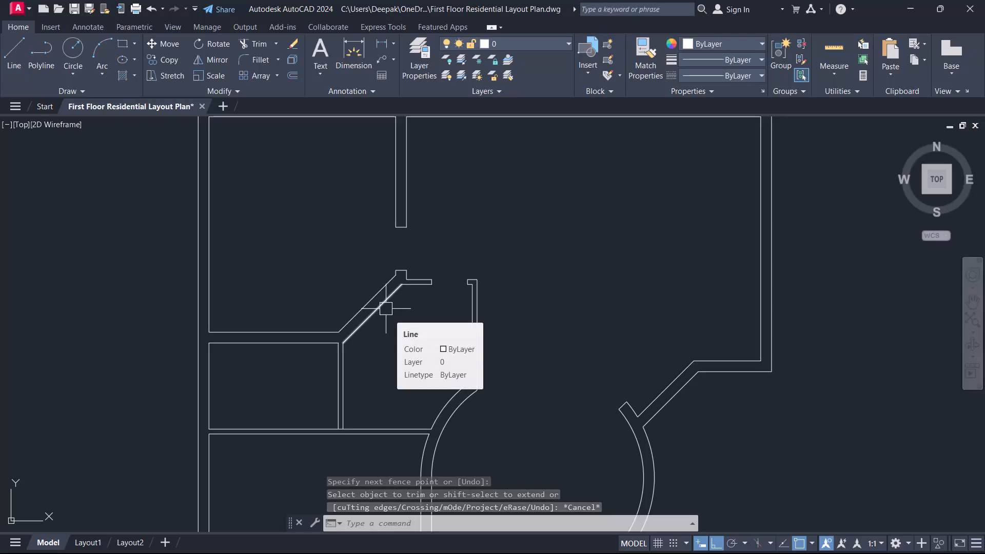
{"action": "scroll", "coordinate": [383, 309], "scroll_direction": "down", "scroll_amount": 1}
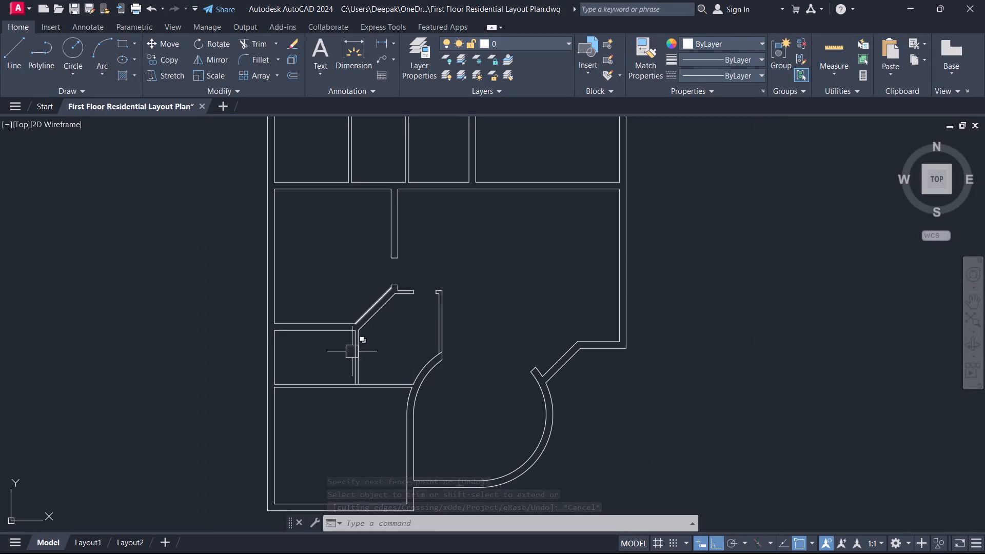
{"action": "middle_click_drag", "start_coordinate": [367, 364], "coordinate": [541, 329]}
{"action": "scroll", "coordinate": [397, 381], "scroll_direction": "up", "scroll_amount": 1}
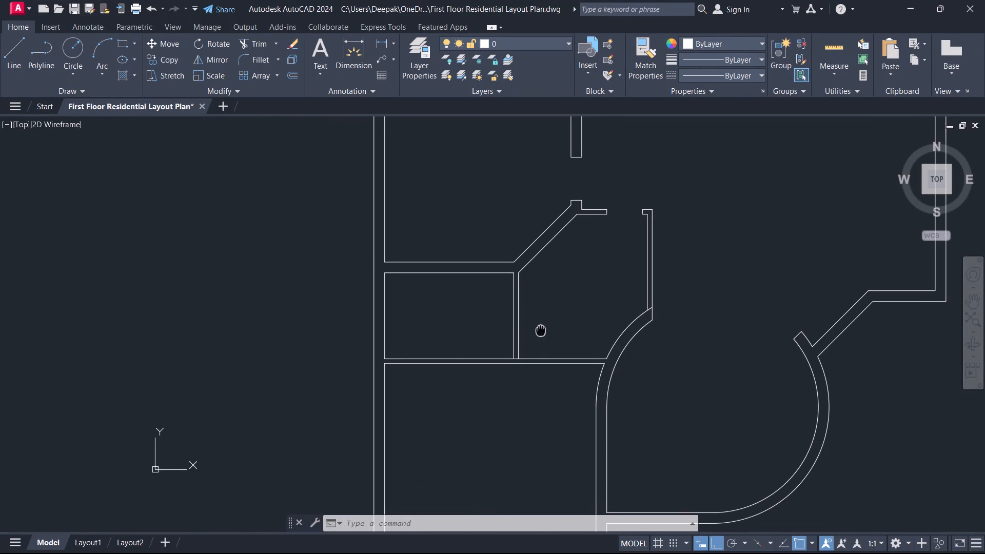
{"action": "middle_click_drag", "start_coordinate": [539, 350], "coordinate": [538, 350]}
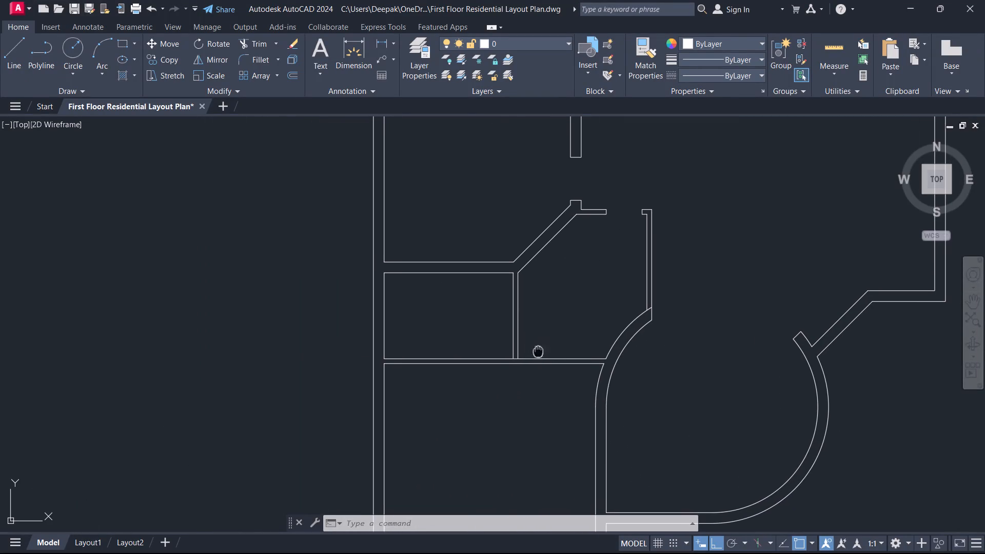
{"action": "middle_click_drag", "start_coordinate": [538, 350], "coordinate": [427, 320]}
{"action": "scroll", "coordinate": [427, 320], "scroll_direction": "down", "scroll_amount": 1}
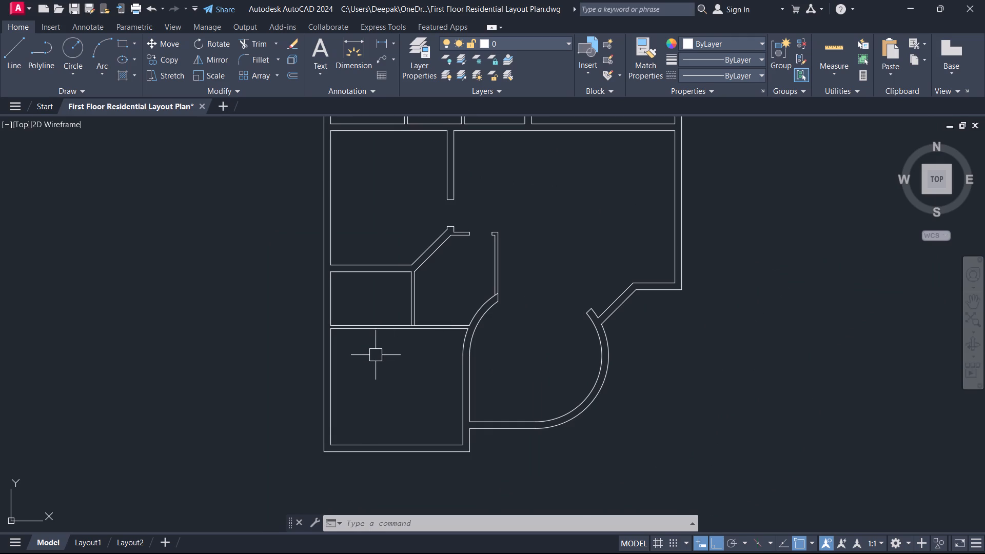
{"action": "scroll", "coordinate": [403, 361], "scroll_direction": "up", "scroll_amount": 2}
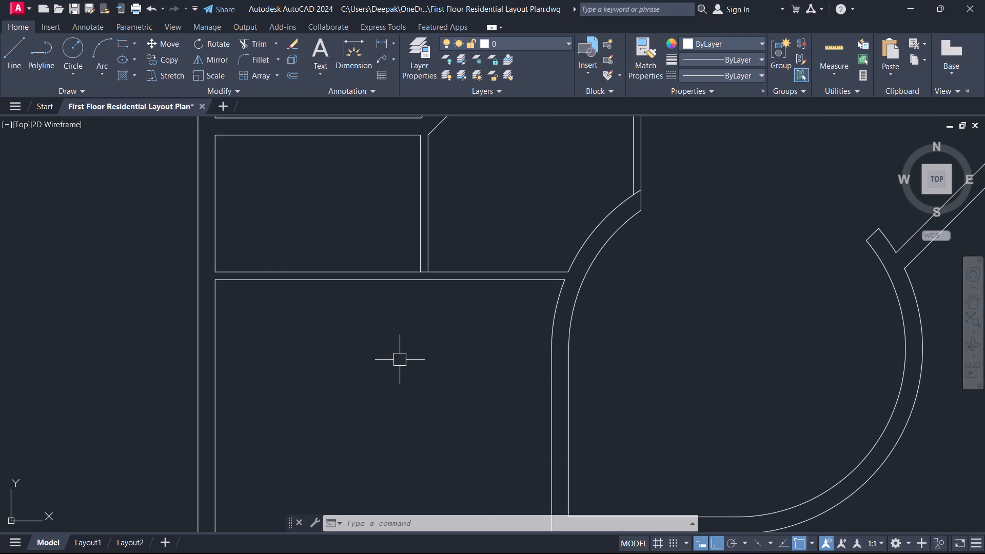
{"action": "type", "text": "o"}
{"action": "key", "text": "space"}
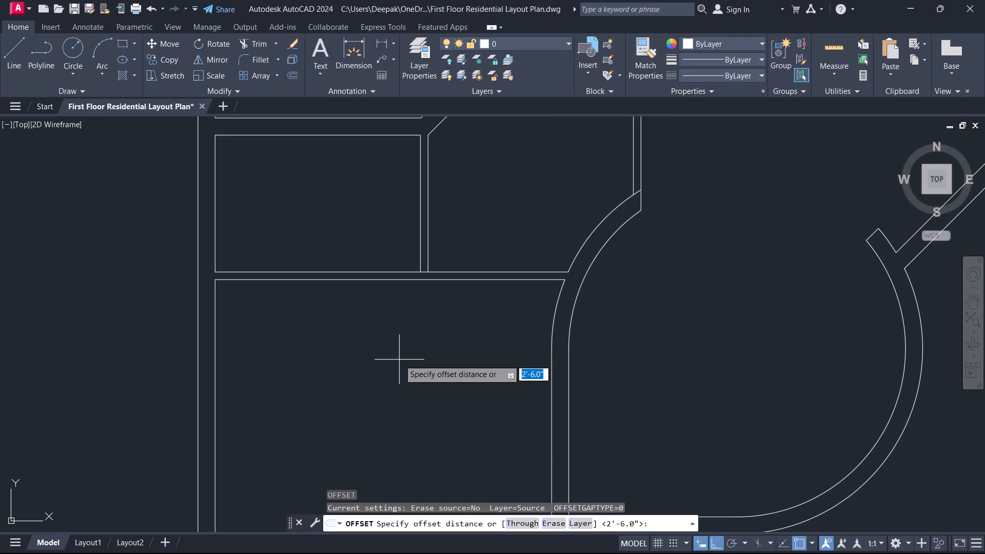
{"action": "key", "text": "4"}
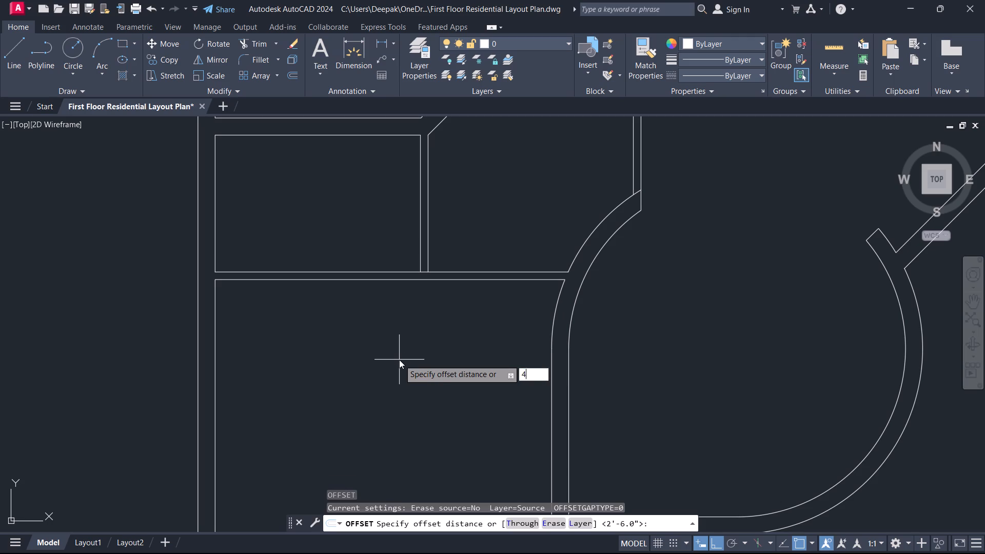
{"action": "key", "text": "Return"}
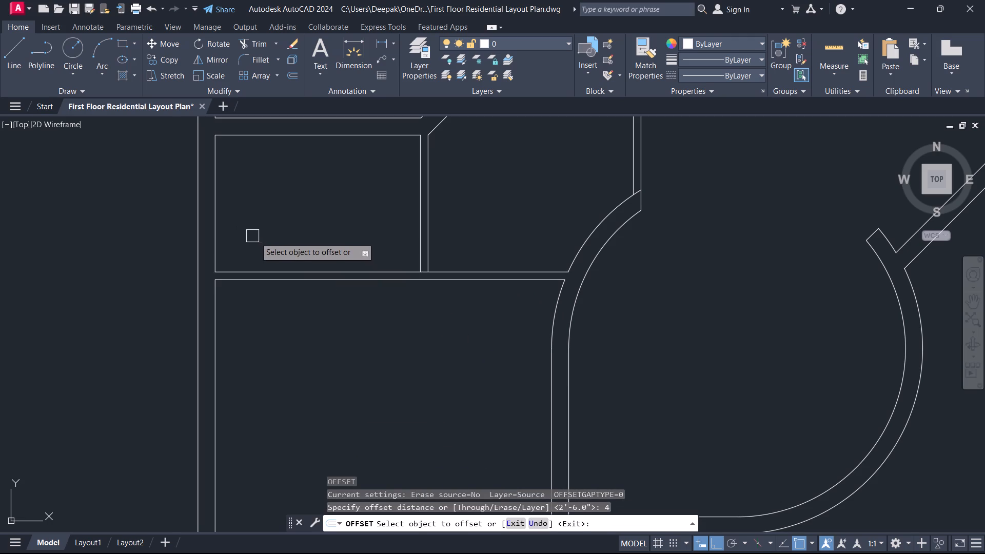
{"action": "scroll", "coordinate": [286, 216], "scroll_direction": "up", "scroll_amount": 1}
{"action": "left_click_drag", "start_coordinate": [496, 242], "coordinate": [489, 238]}
{"action": "left_click", "coordinate": [465, 224]}
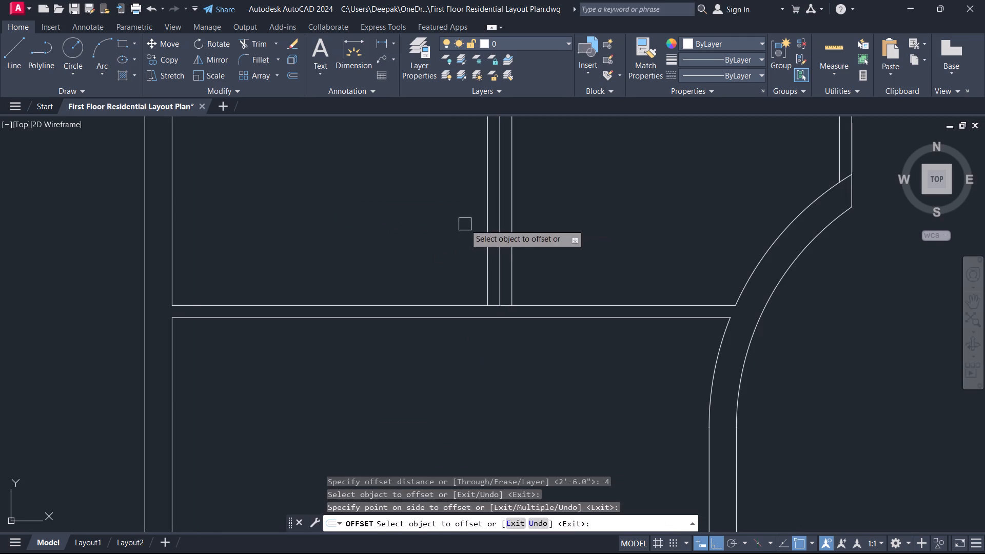
{"action": "key", "text": "Escape"}
Extend the offset line down across the horizontal wall to its lower line.
{"action": "type", "text": "ex"}
{"action": "key", "text": "space"}
{"action": "left_click", "coordinate": [487, 265]}
{"action": "key", "text": "Escape"}
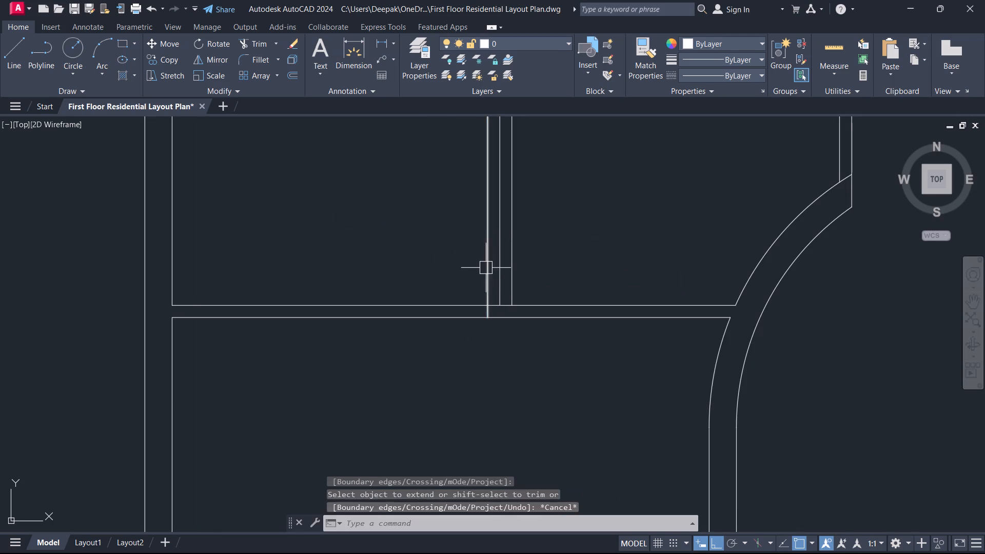
Trim the offset line above the horizontal wall, keeping only the edge segment across the wall's thickness.
{"action": "scroll", "coordinate": [485, 273], "scroll_direction": "up", "scroll_amount": 2}
{"action": "type", "text": "tr"}
{"action": "key", "text": "space"}
{"action": "left_click", "coordinate": [494, 290]}
{"action": "key", "text": "Escape"}
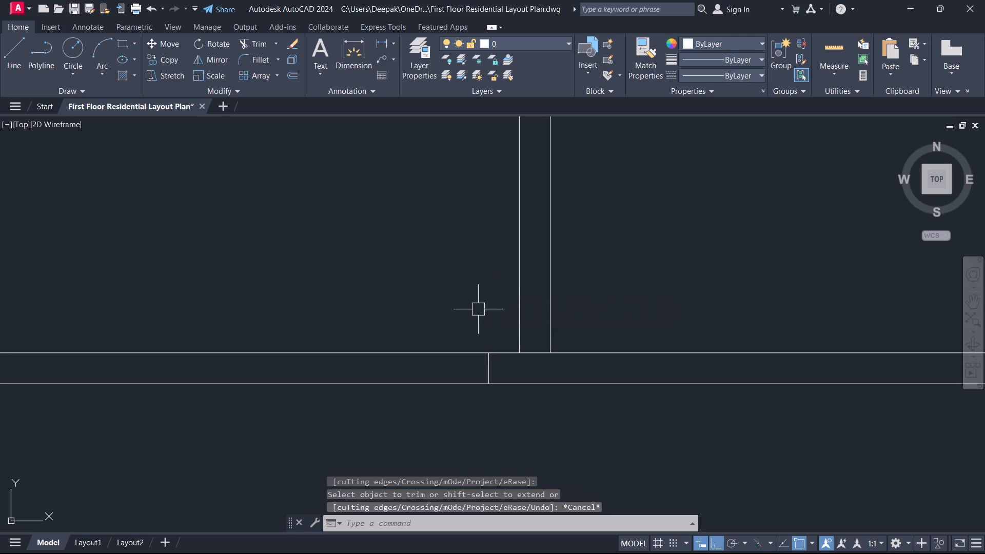
Trim the horizontal wall's upper line between the two vertical wall lines to open the wall junction.
{"action": "scroll", "coordinate": [535, 331], "scroll_direction": "up", "scroll_amount": 1}
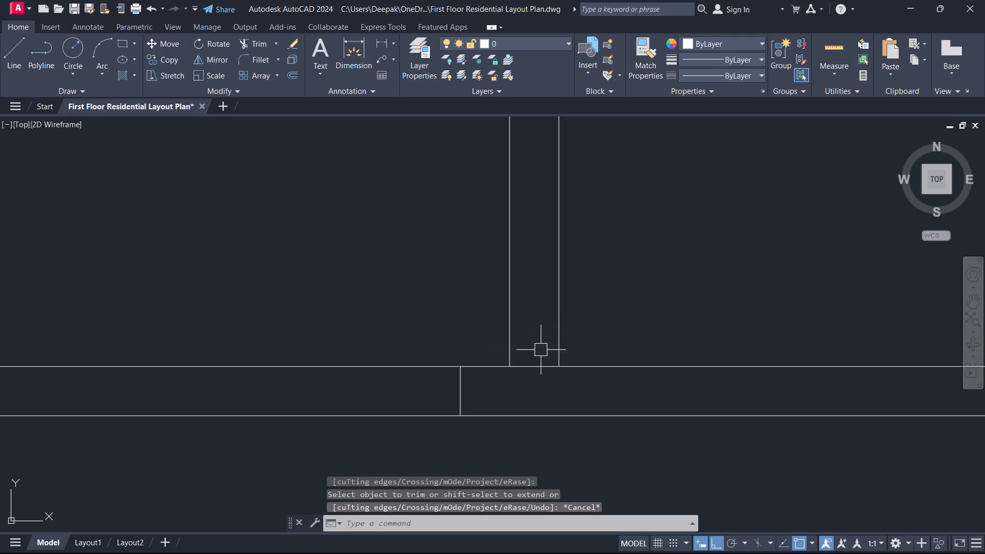
{"action": "key", "text": "space"}
{"action": "left_click", "coordinate": [543, 360]}
{"action": "left_click", "coordinate": [525, 390]}
{"action": "key", "text": "Escape"}
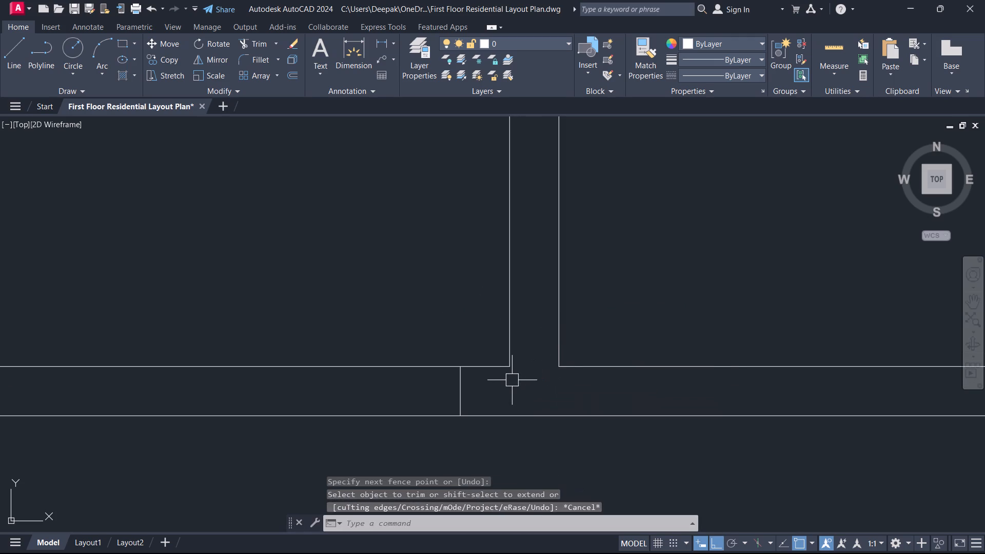
Offset the short door-edge segment in the horizontal wall 2'6" away from the vertical wall junction.
{"action": "type", "text": "o"}
{"action": "key", "text": "space"}
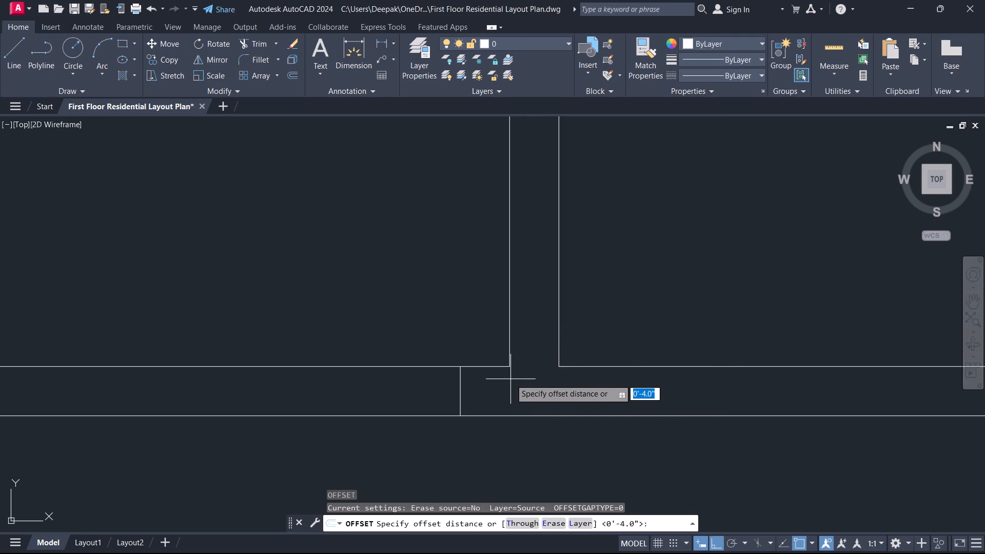
{"action": "key", "text": "2"}
{"action": "key", "text": "apostrophe"}
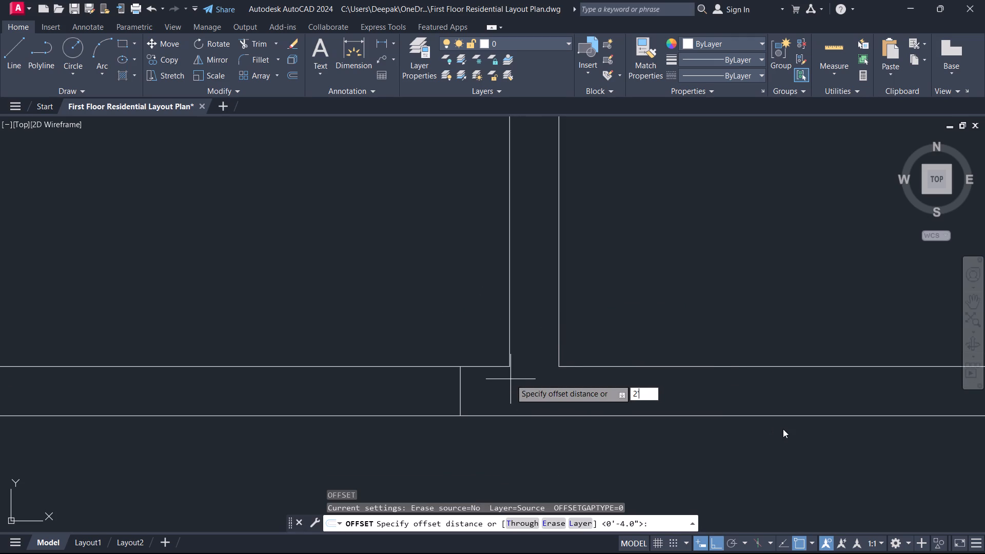
{"action": "key", "text": "6"}
{"action": "key", "text": "Return"}
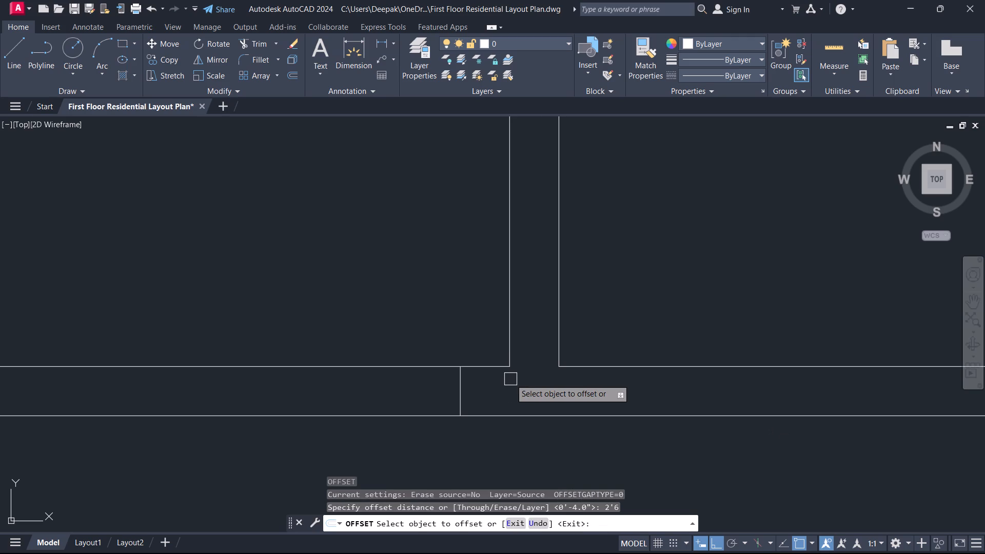
{"action": "scroll", "coordinate": [483, 403], "scroll_direction": "up", "scroll_amount": 1}
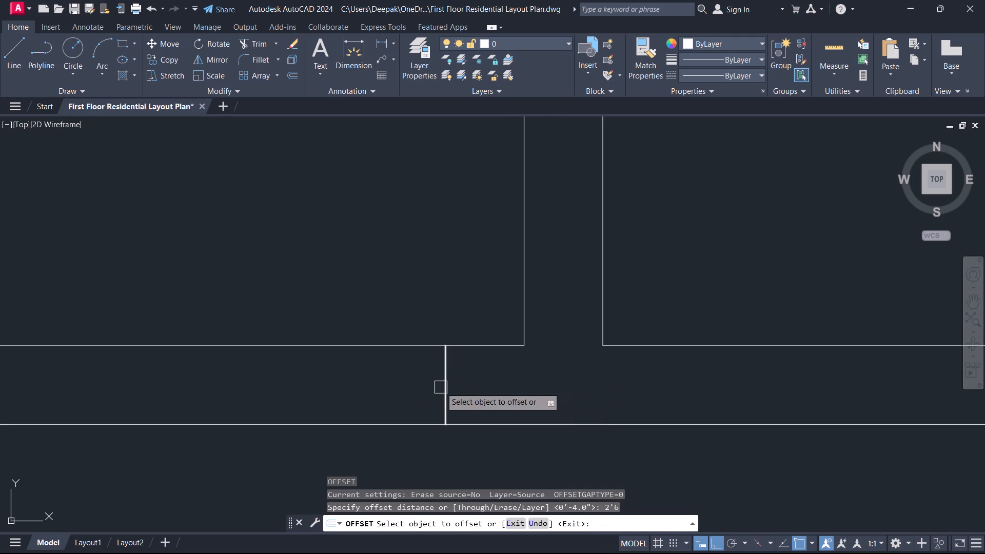
{"action": "left_click", "coordinate": [441, 387]}
{"action": "left_click", "coordinate": [399, 378]}
{"action": "key", "text": "Escape"}
Trim both horizontal wall lines between the two edge segments to cut the door opening below the small rectangular room.
{"action": "scroll", "coordinate": [397, 394], "scroll_direction": "down", "scroll_amount": 2}
{"action": "middle_click_drag", "start_coordinate": [397, 394], "coordinate": [832, 406]}
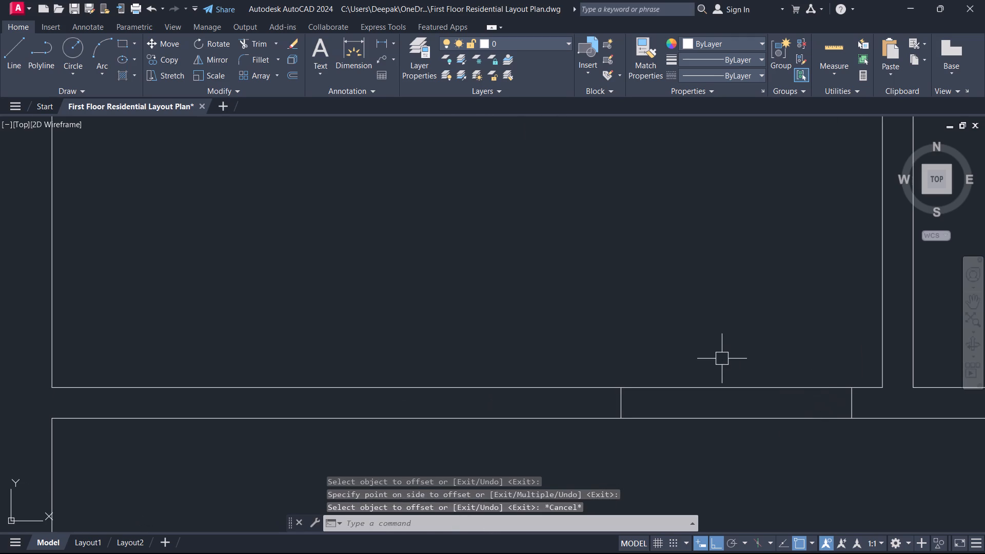
{"action": "type", "text": "tr"}
{"action": "key", "text": "space"}
{"action": "left_click", "coordinate": [747, 281]}
{"action": "left_click", "coordinate": [736, 466]}
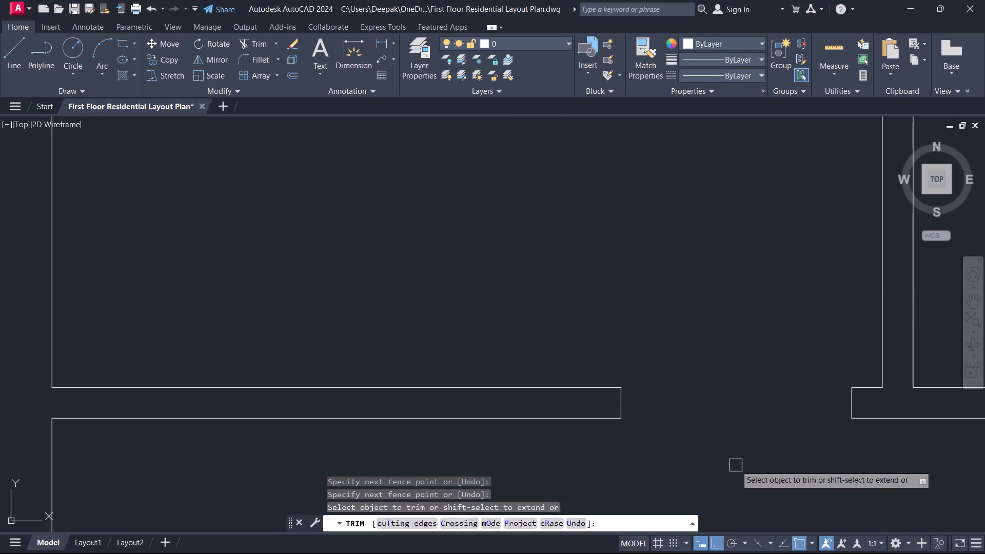
{"action": "key", "text": "Escape"}
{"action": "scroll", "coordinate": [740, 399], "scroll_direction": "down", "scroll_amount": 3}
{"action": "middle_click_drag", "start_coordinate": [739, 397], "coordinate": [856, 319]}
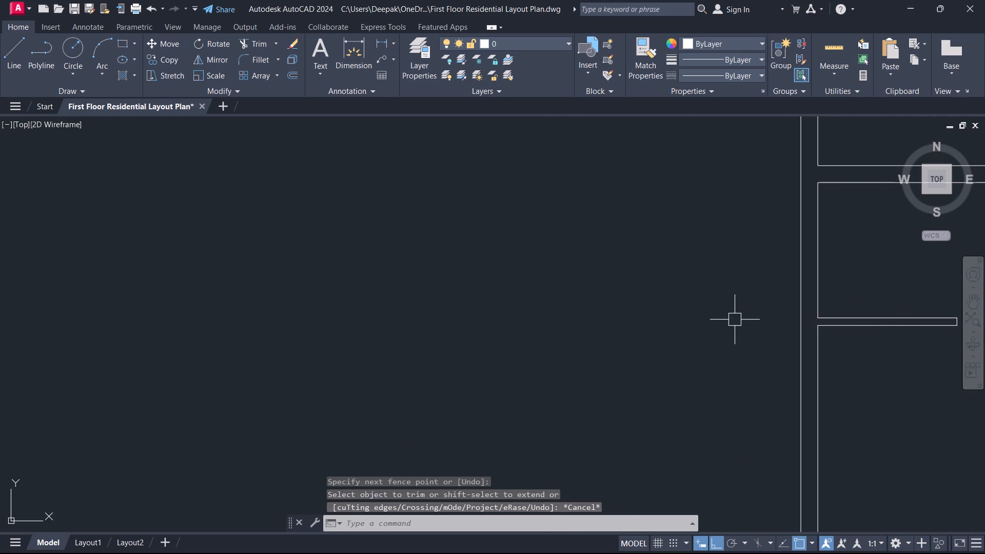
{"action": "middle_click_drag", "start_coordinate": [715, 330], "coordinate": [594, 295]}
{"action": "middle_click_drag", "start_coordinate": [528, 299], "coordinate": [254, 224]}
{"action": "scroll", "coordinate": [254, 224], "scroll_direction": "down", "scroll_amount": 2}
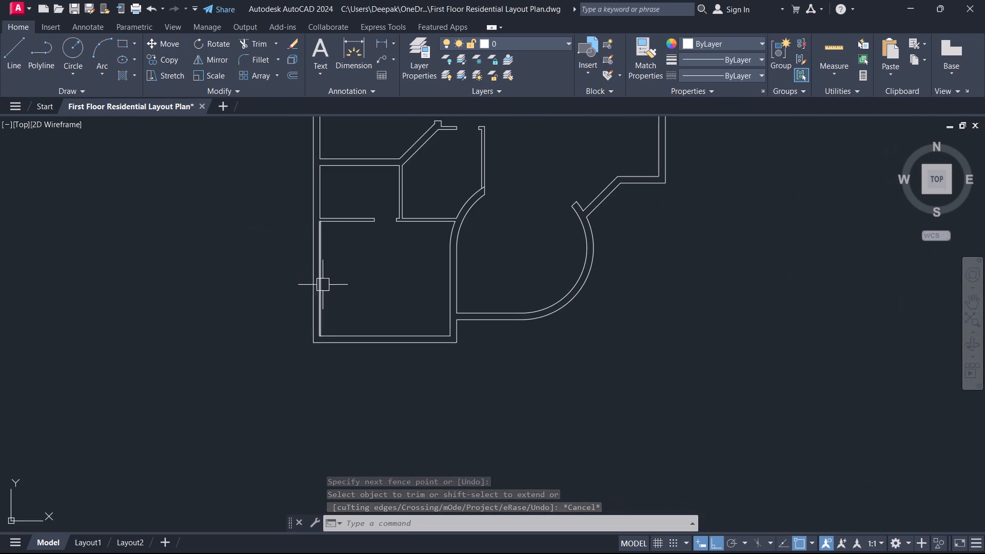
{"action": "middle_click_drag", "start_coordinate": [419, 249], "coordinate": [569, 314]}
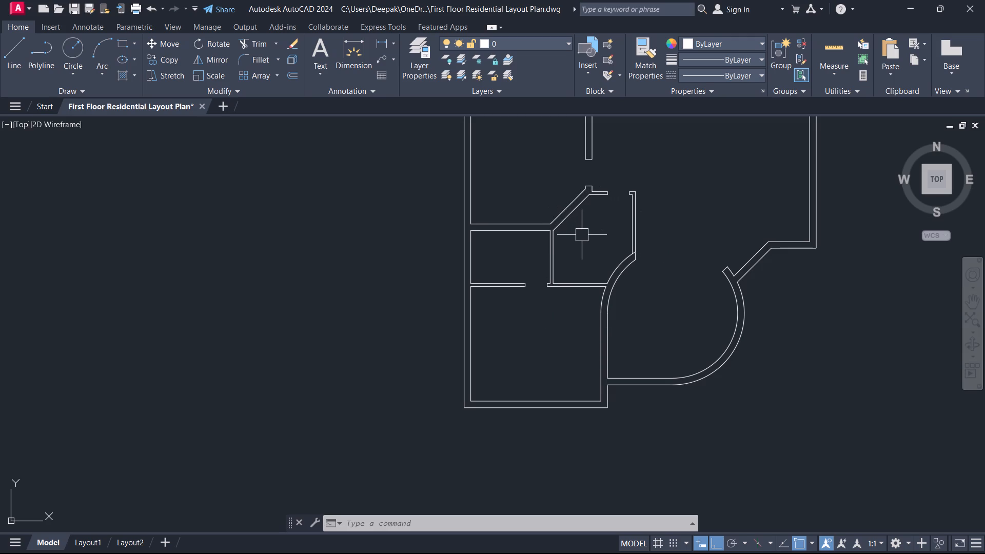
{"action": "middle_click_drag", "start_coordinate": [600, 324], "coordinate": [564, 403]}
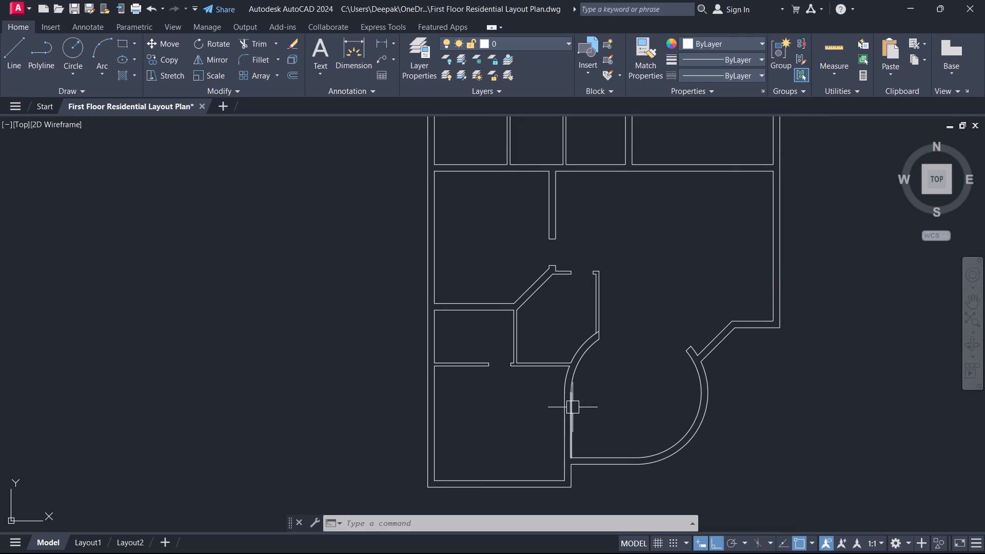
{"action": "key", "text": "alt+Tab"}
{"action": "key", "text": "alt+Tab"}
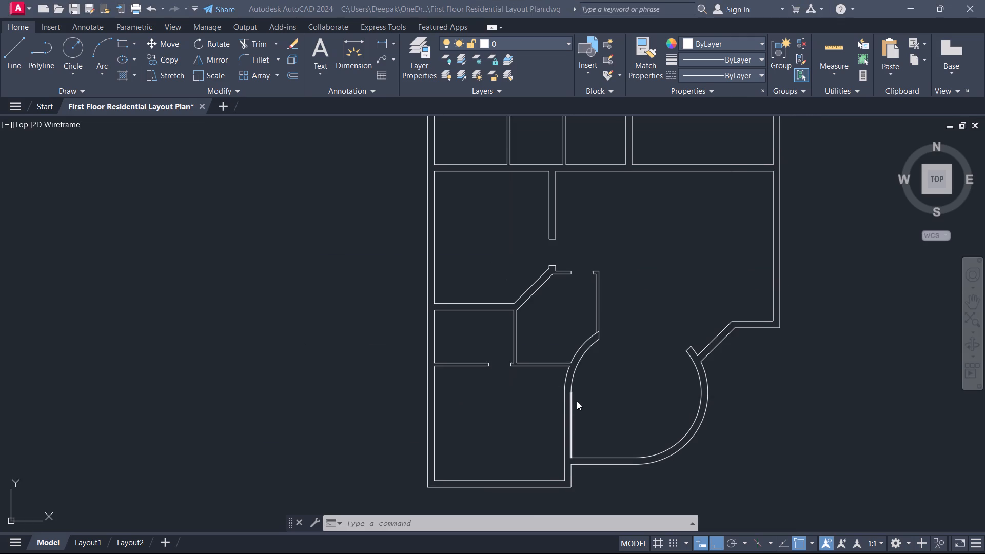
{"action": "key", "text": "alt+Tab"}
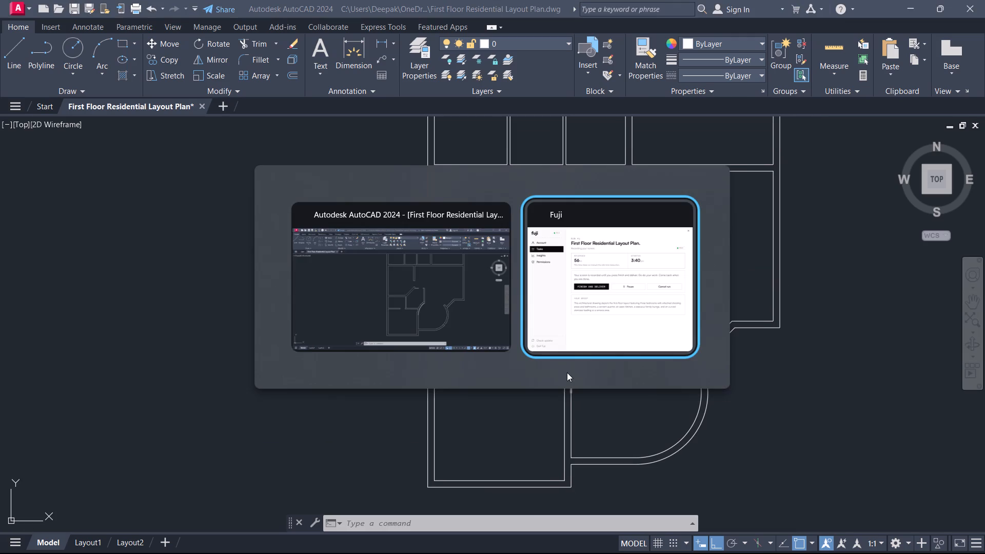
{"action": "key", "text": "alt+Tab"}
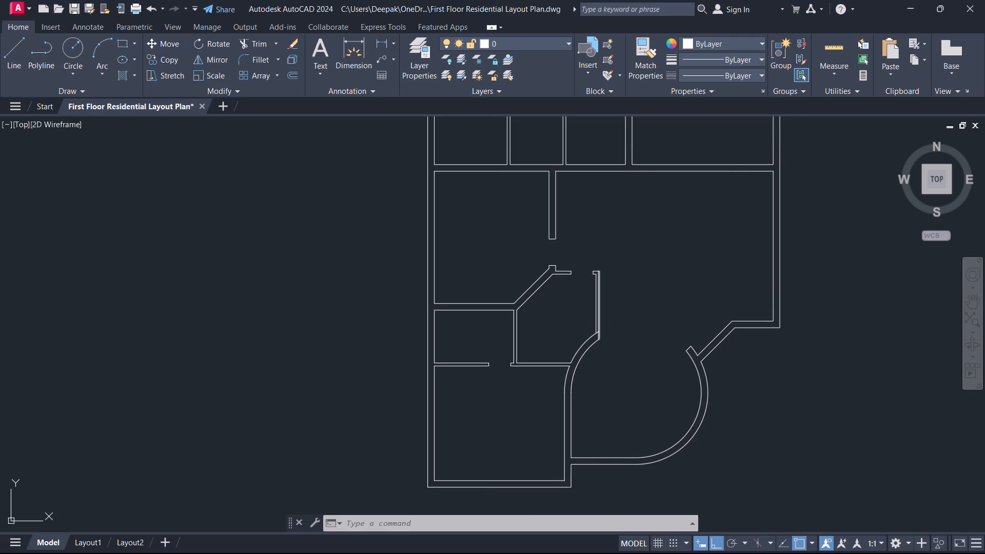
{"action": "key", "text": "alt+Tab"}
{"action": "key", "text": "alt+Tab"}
Offset the inner arc of the large curved wall 3' inward to form the staircase's inner edge.
{"action": "middle_click_drag", "start_coordinate": [522, 343], "coordinate": [620, 372]}
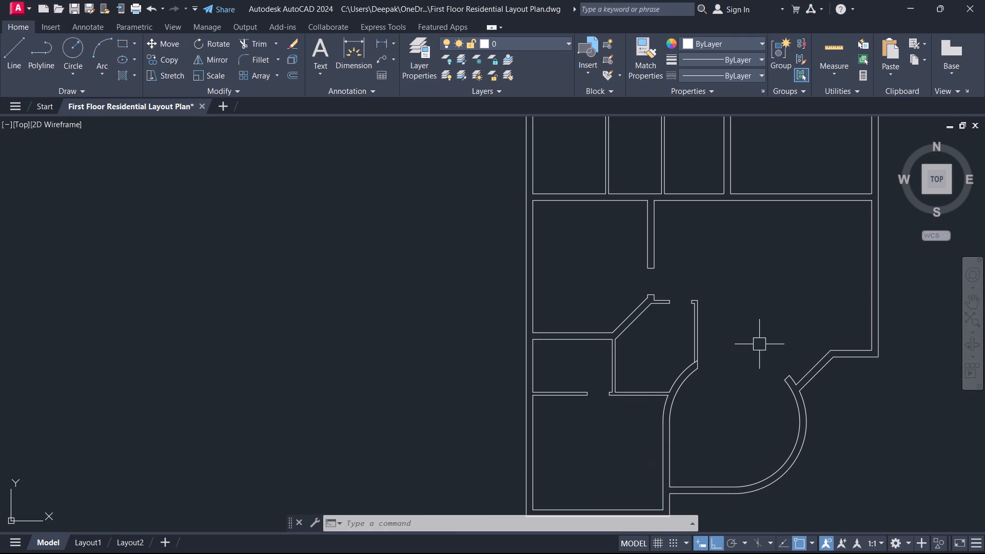
{"action": "middle_click_drag", "start_coordinate": [805, 382], "coordinate": [747, 358]}
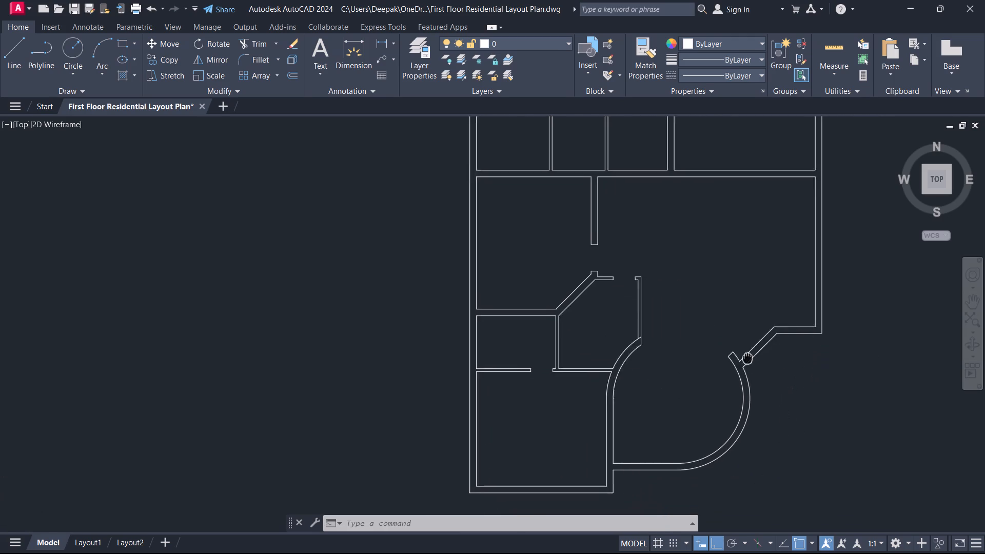
{"action": "middle_click_drag", "start_coordinate": [747, 358], "coordinate": [745, 355]}
{"action": "scroll", "coordinate": [743, 355], "scroll_direction": "up", "scroll_amount": 1}
{"action": "middle_click_drag", "start_coordinate": [717, 406], "coordinate": [683, 353]}
{"action": "left_click", "coordinate": [698, 395]}
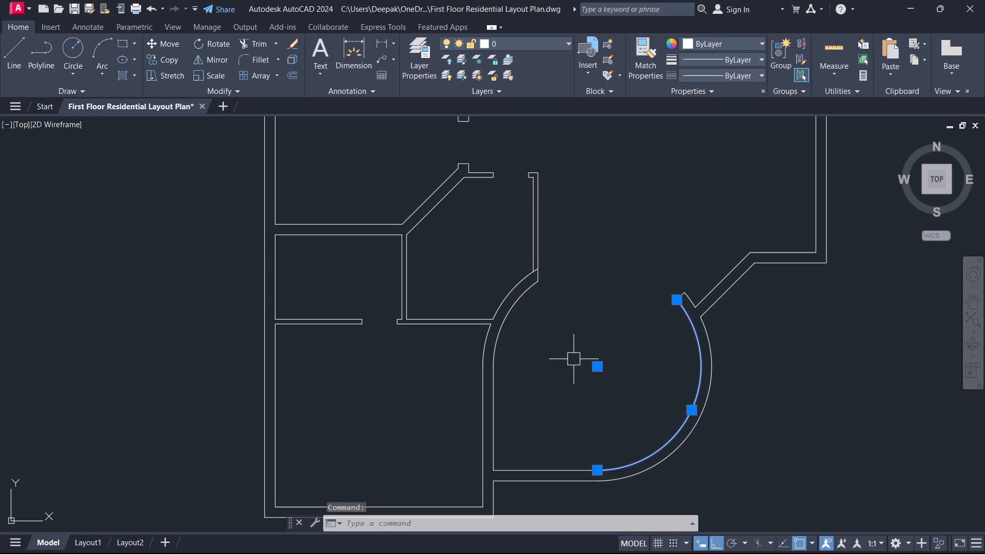
{"action": "key", "text": "Escape"}
{"action": "type", "text": "o"}
{"action": "key", "text": "space"}
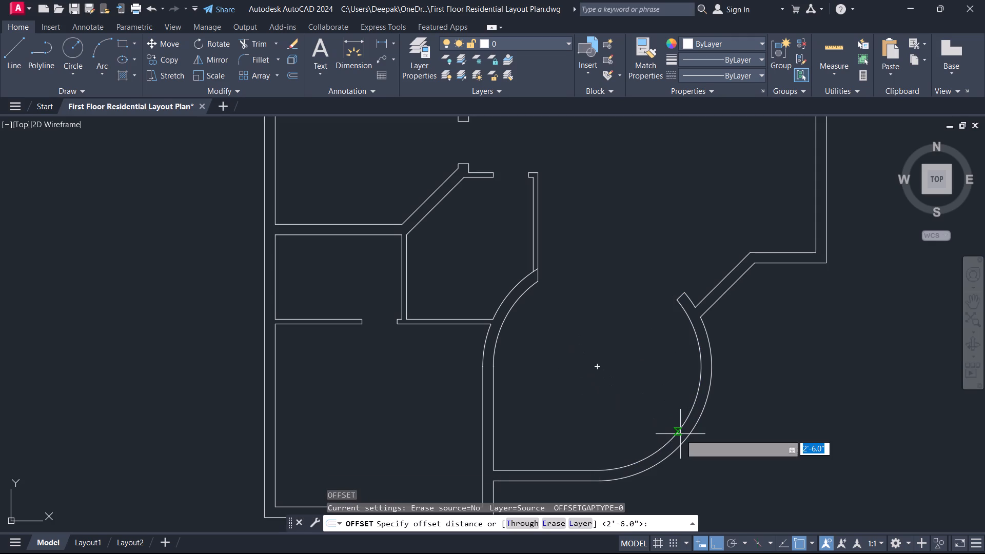
{"action": "type", "text": "3'"}
{"action": "key", "text": "Return"}
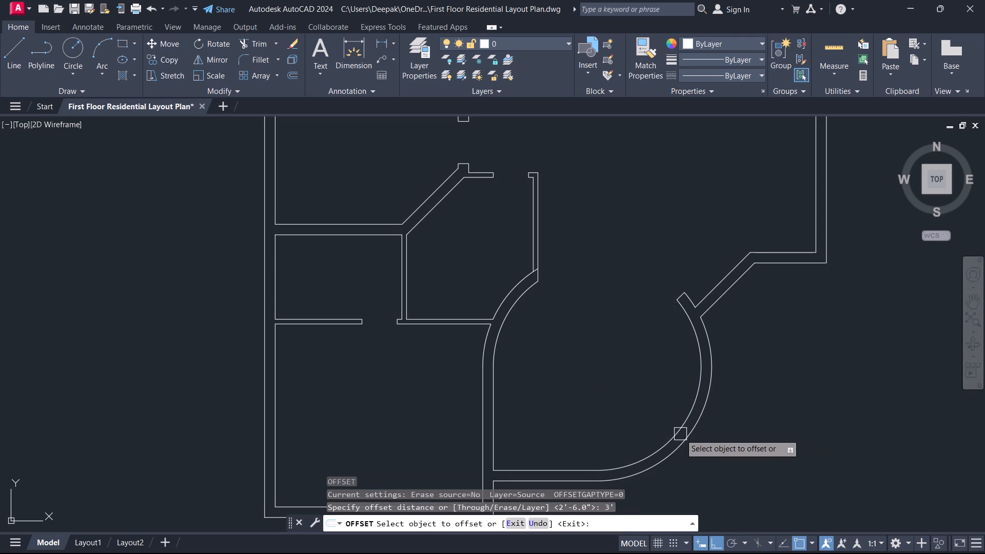
{"action": "scroll", "coordinate": [680, 434], "scroll_direction": "up", "scroll_amount": 2}
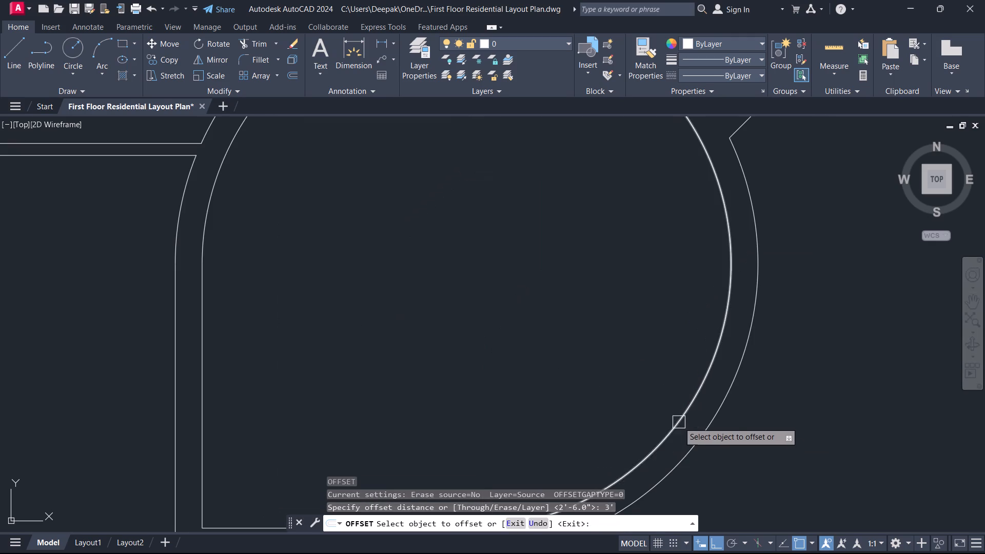
{"action": "left_click", "coordinate": [678, 422]}
{"action": "left_click", "coordinate": [645, 377]}
{"action": "key", "text": "Escape"}
Draw a vertical line from the offset arc's lower end down to the curved wall's inner line as the first stair riser.
{"action": "scroll", "coordinate": [628, 371], "scroll_direction": "down", "scroll_amount": 3}
{"action": "middle_click_drag", "start_coordinate": [628, 370], "coordinate": [789, 313]}
{"action": "scroll", "coordinate": [775, 333], "scroll_direction": "up", "scroll_amount": 1}
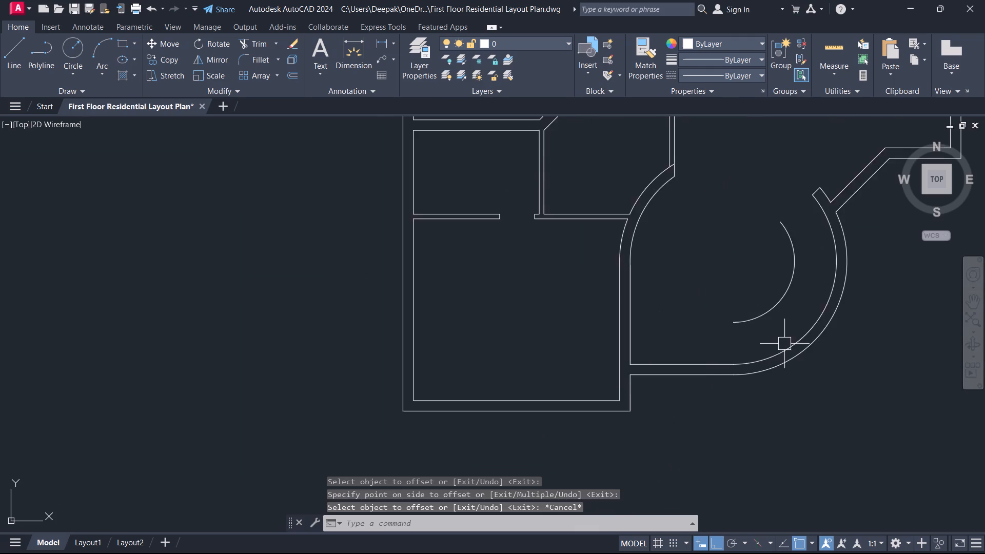
{"action": "scroll", "coordinate": [784, 344], "scroll_direction": "up", "scroll_amount": 1}
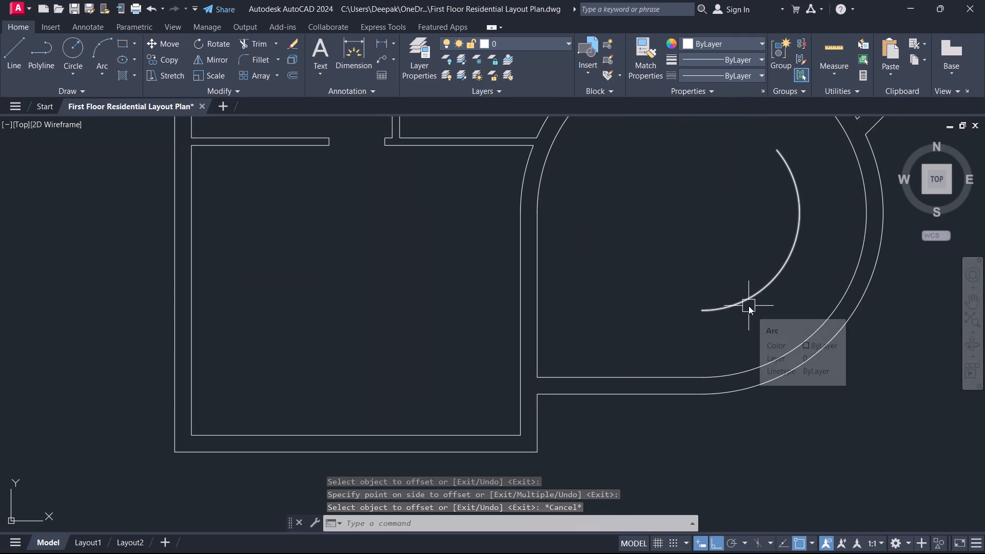
{"action": "type", "text": "l"}
{"action": "key", "text": "space"}
{"action": "left_click", "coordinate": [700, 312]}
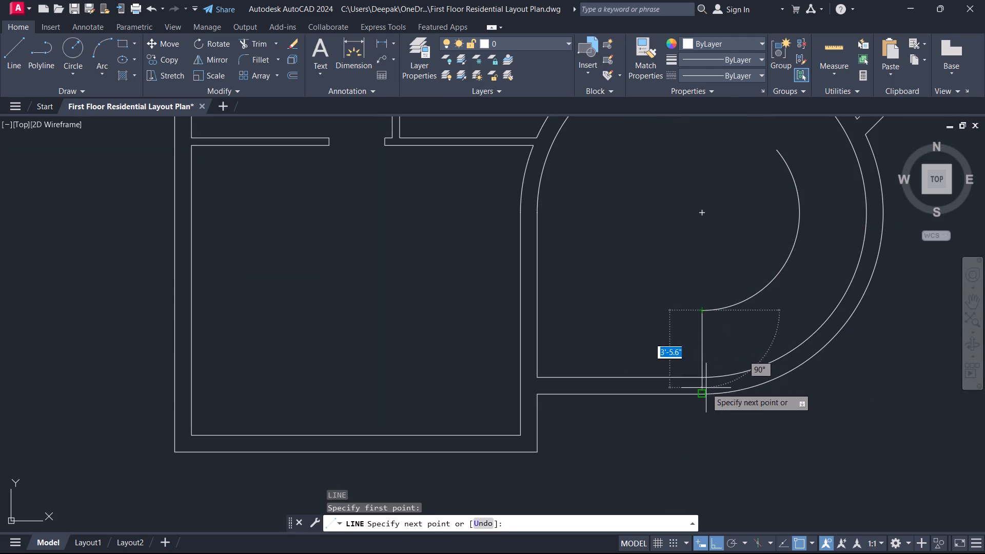
{"action": "left_click", "coordinate": [703, 375]}
{"action": "key", "text": "Escape"}
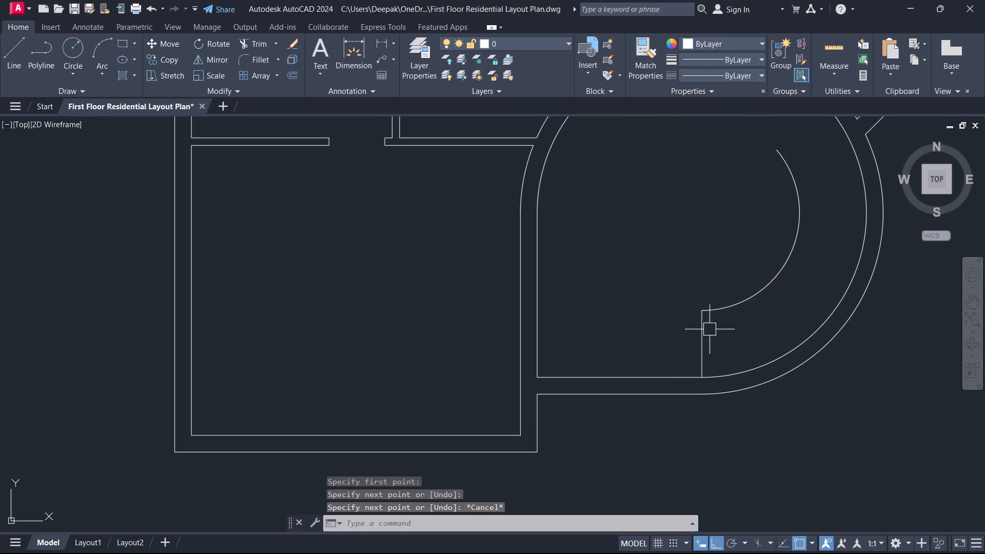
Create a path array of the riser line along the curved wall's inner arc.
{"action": "left_click", "coordinate": [703, 326]}
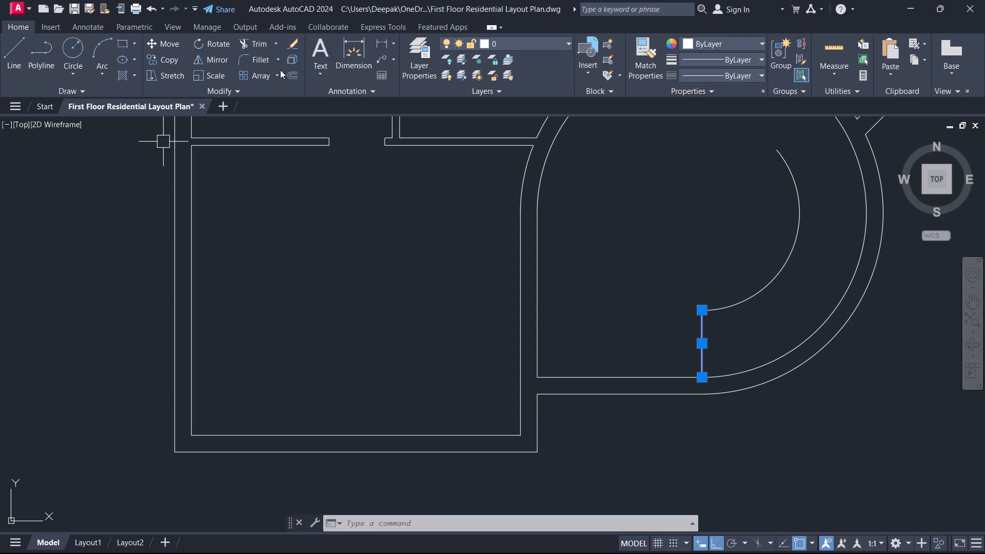
{"action": "key", "text": "a"}
{"action": "type", "text": "r"}
{"action": "key", "text": "space"}
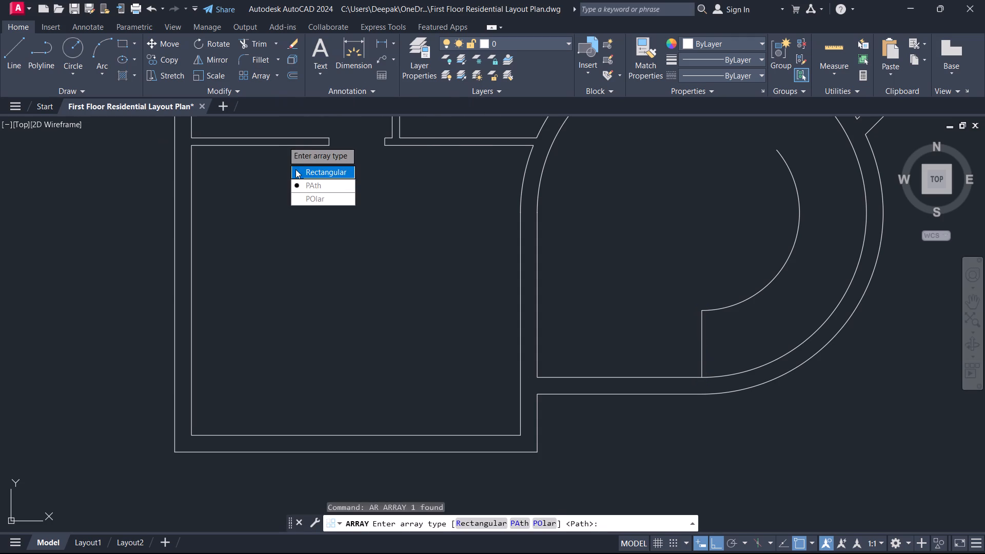
{"action": "left_click_drag", "start_coordinate": [309, 185], "coordinate": [288, 154]}
{"action": "left_click", "coordinate": [702, 347]}
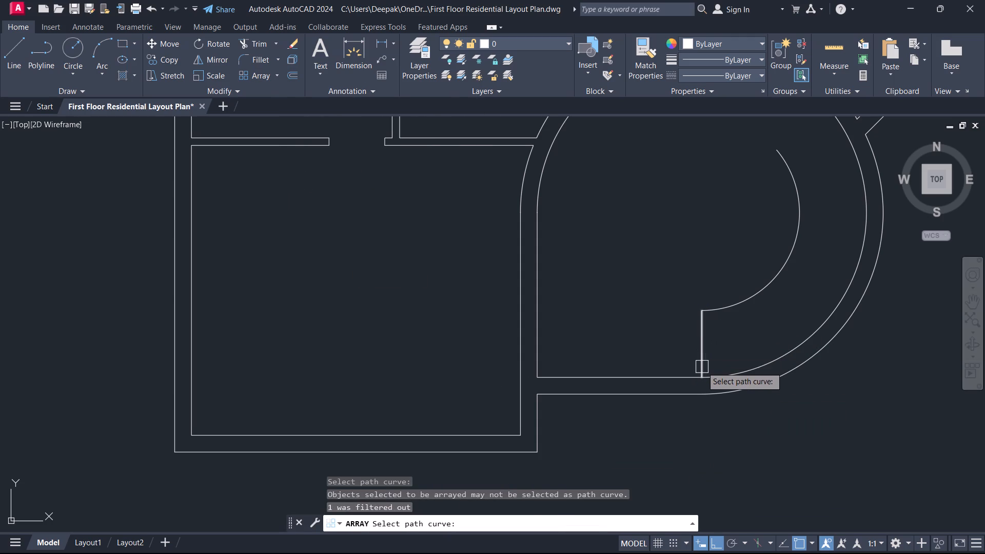
{"action": "left_click", "coordinate": [725, 371]}
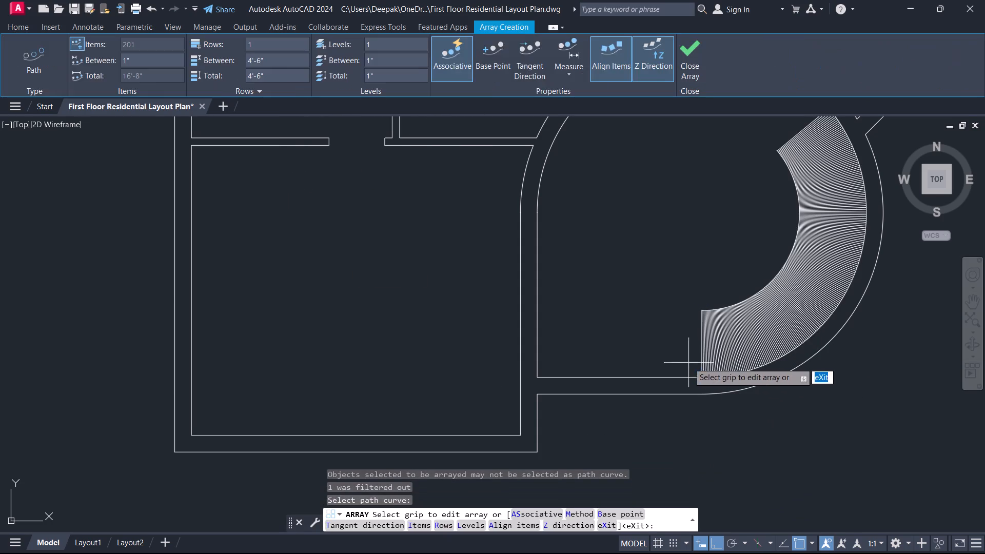
{"action": "key", "text": "Escape"}
Set the spacing between the arrayed stair lines to 10".
{"action": "left_click", "coordinate": [773, 306]}
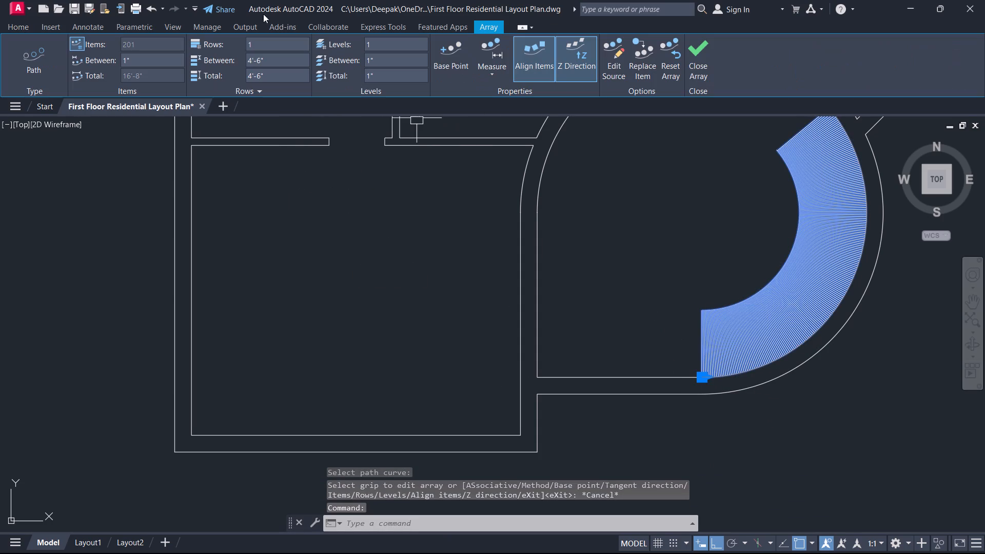
{"action": "left_click", "coordinate": [156, 56]}
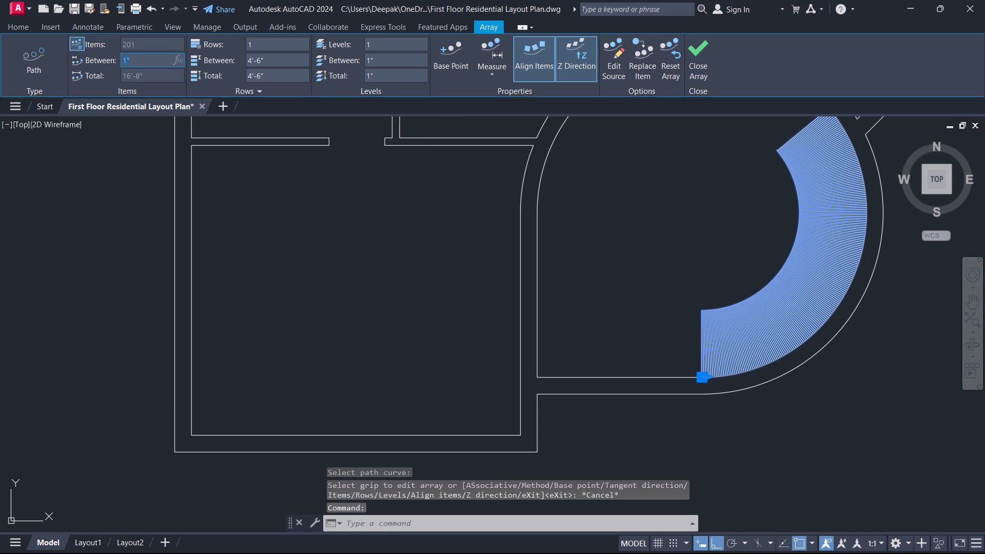
{"action": "type", "text": "10"}
{"action": "key", "text": "Return"}
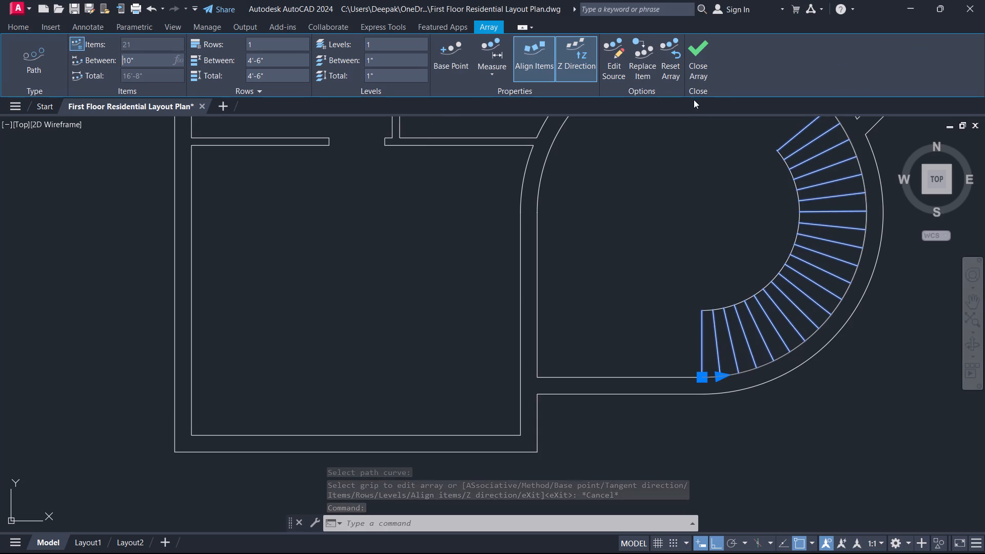
{"action": "left_click", "coordinate": [691, 56]}
{"action": "key", "text": "Escape"}
Offset the curved wall's inner arc 1'6" inward to draw the staircase's centre arc across the treads.
{"action": "middle_click_drag", "start_coordinate": [662, 327], "coordinate": [462, 336]}
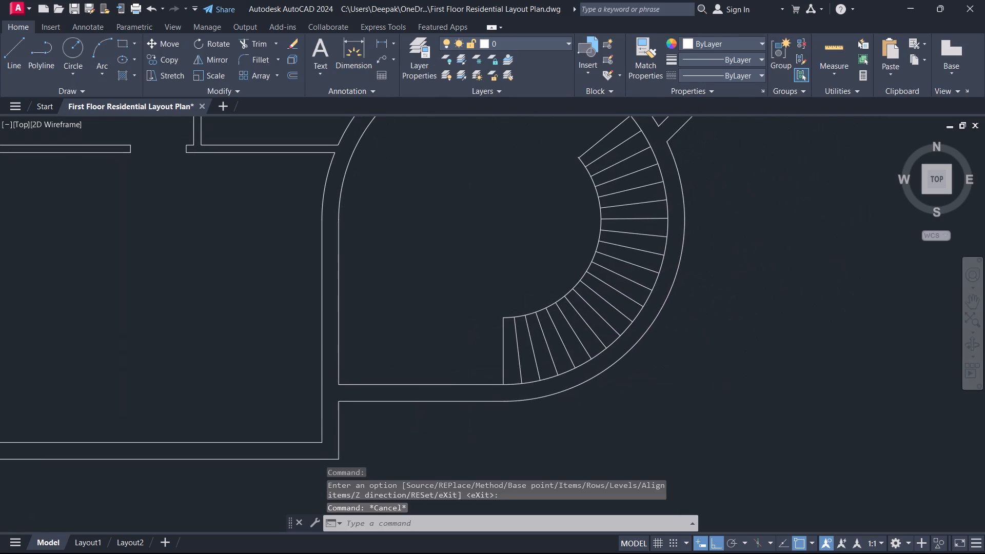
{"action": "middle_click_drag", "start_coordinate": [462, 336], "coordinate": [463, 334]}
{"action": "type", "text": "o"}
{"action": "key", "text": "space"}
{"action": "type", "text": "1'6"}
{"action": "key", "text": "Return"}
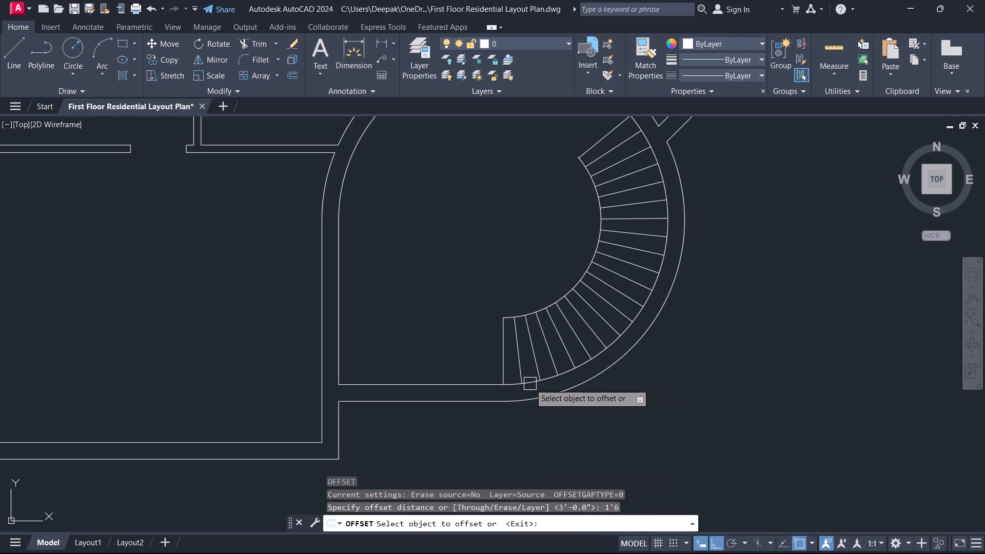
{"action": "scroll", "coordinate": [530, 384], "scroll_direction": "up", "scroll_amount": 2}
{"action": "left_click", "coordinate": [530, 384]}
{"action": "left_click", "coordinate": [544, 322]}
{"action": "key", "text": "Escape"}
{"action": "scroll", "coordinate": [561, 321], "scroll_direction": "down", "scroll_amount": 2}
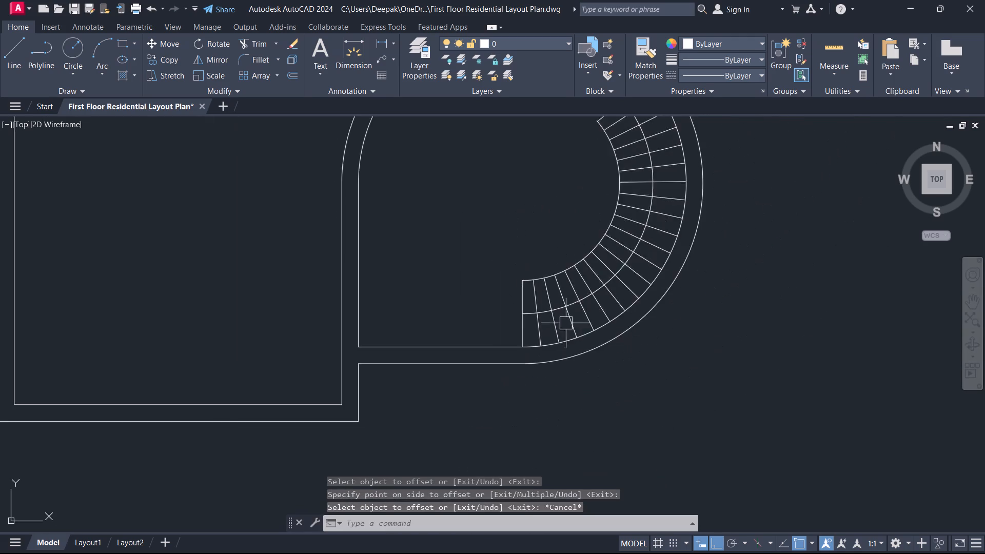
{"action": "middle_click_drag", "start_coordinate": [562, 321], "coordinate": [520, 429]}
{"action": "scroll", "coordinate": [576, 310], "scroll_direction": "up", "scroll_amount": 1}
{"action": "scroll", "coordinate": [632, 260], "scroll_direction": "up", "scroll_amount": 1}
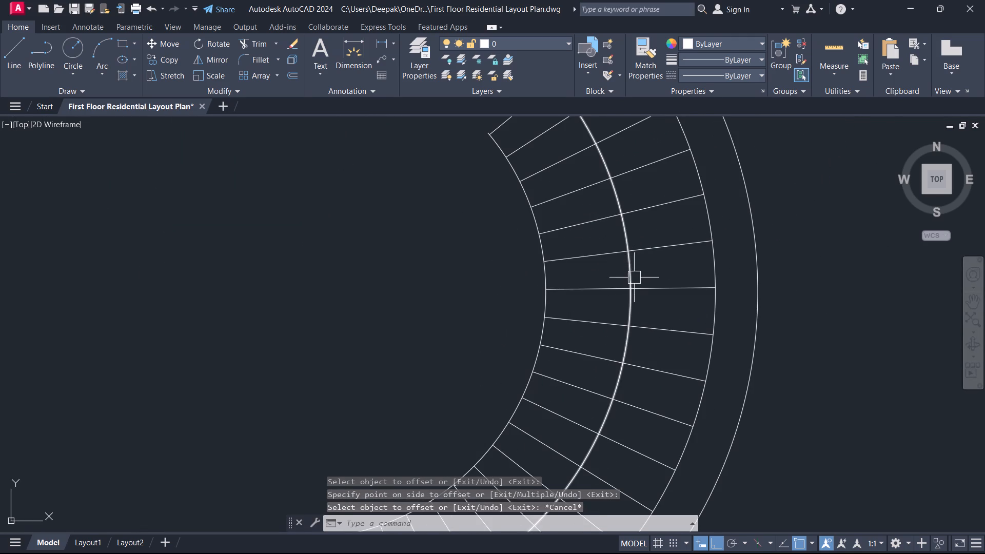
Trim the staircase's centre arc between two middle treads and delete its upper portion.
{"action": "type", "text": "tr"}
{"action": "key", "text": "space"}
{"action": "left_click", "coordinate": [630, 274]}
{"action": "key", "text": "Escape"}
{"action": "left_click", "coordinate": [622, 231]}
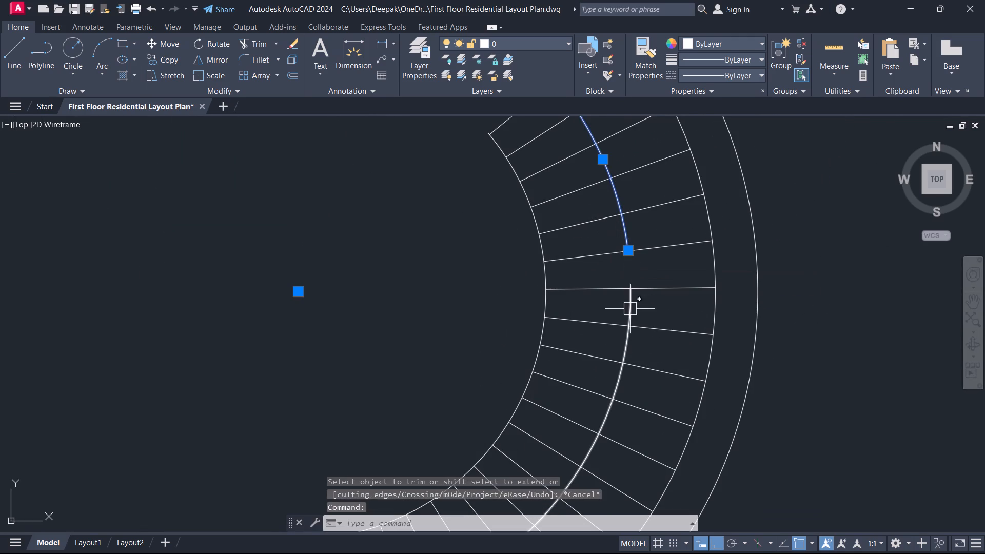
{"action": "key", "text": "Delete"}
Draw a small upward-pointing three-sided polygon, inscribed in a circle, centred on the upper end of the staircase's centre arc.
{"action": "scroll", "coordinate": [660, 322], "scroll_direction": "down", "scroll_amount": 3}
{"action": "middle_click_drag", "start_coordinate": [668, 326], "coordinate": [726, 358]}
{"action": "scroll", "coordinate": [675, 330], "scroll_direction": "up", "scroll_amount": 1}
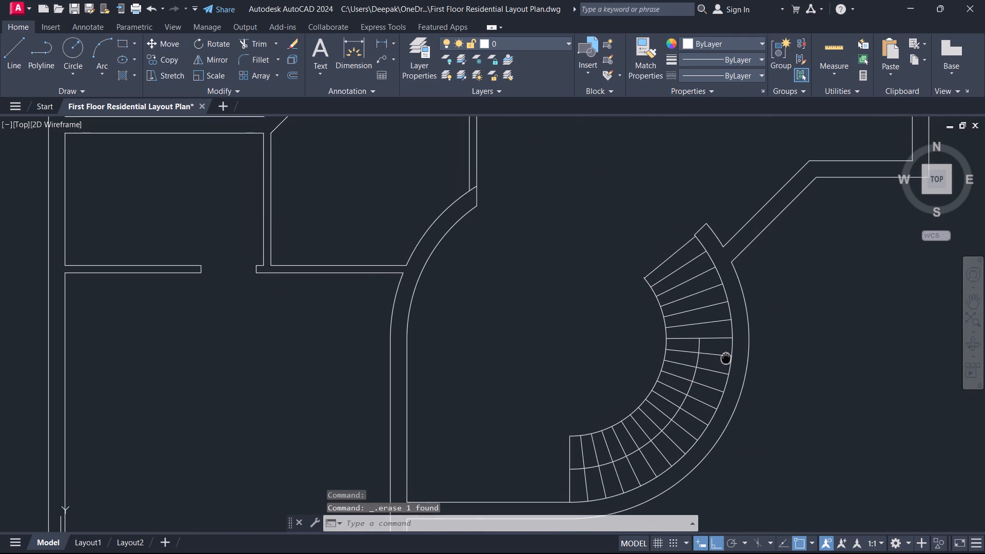
{"action": "middle_click_drag", "start_coordinate": [726, 358], "coordinate": [705, 348]}
{"action": "scroll", "coordinate": [671, 309], "scroll_direction": "up", "scroll_amount": 1}
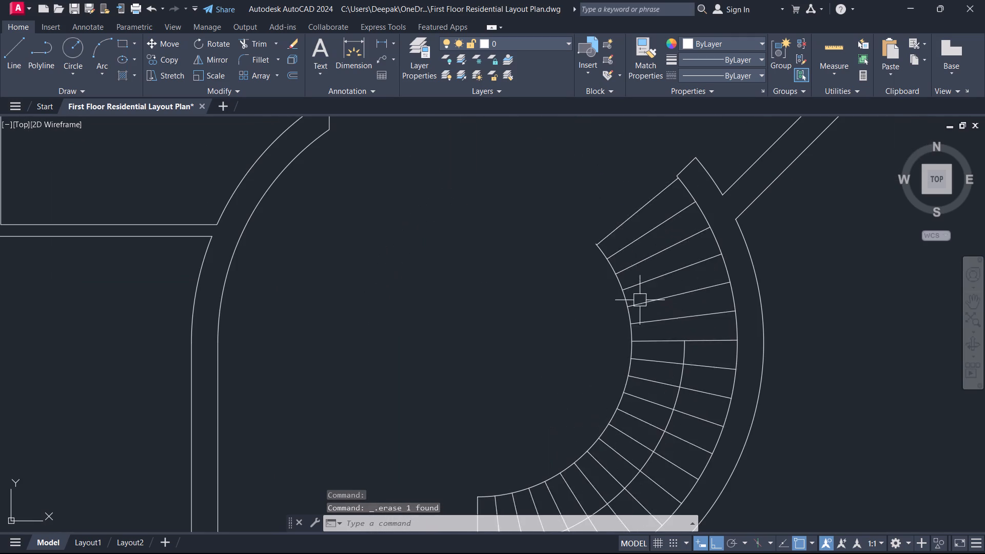
{"action": "key", "text": "p"}
{"action": "key", "text": "o"}
{"action": "key", "text": "l"}
{"action": "key", "text": "space"}
{"action": "scroll", "coordinate": [681, 347], "scroll_direction": "up", "scroll_amount": 2}
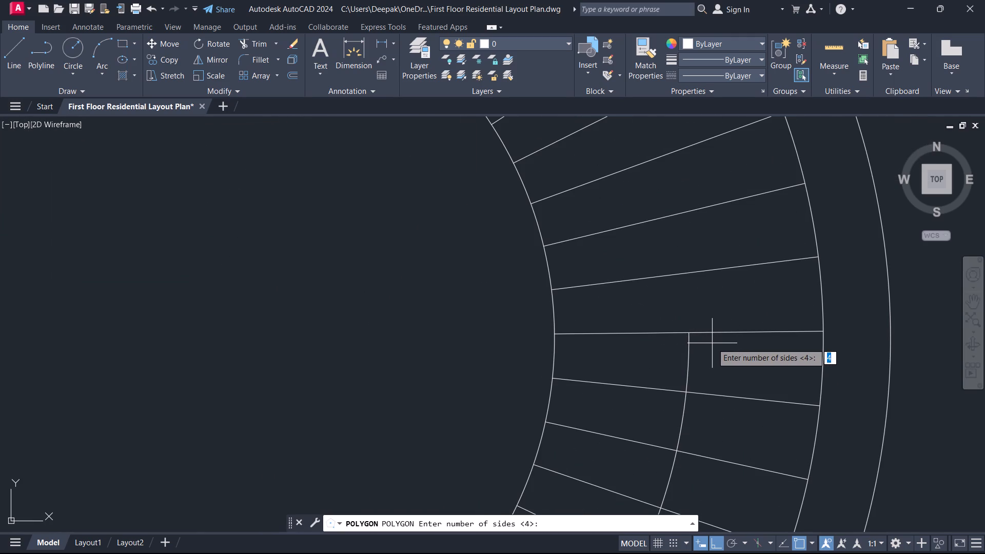
{"action": "key", "text": "3"}
{"action": "key", "text": "Return"}
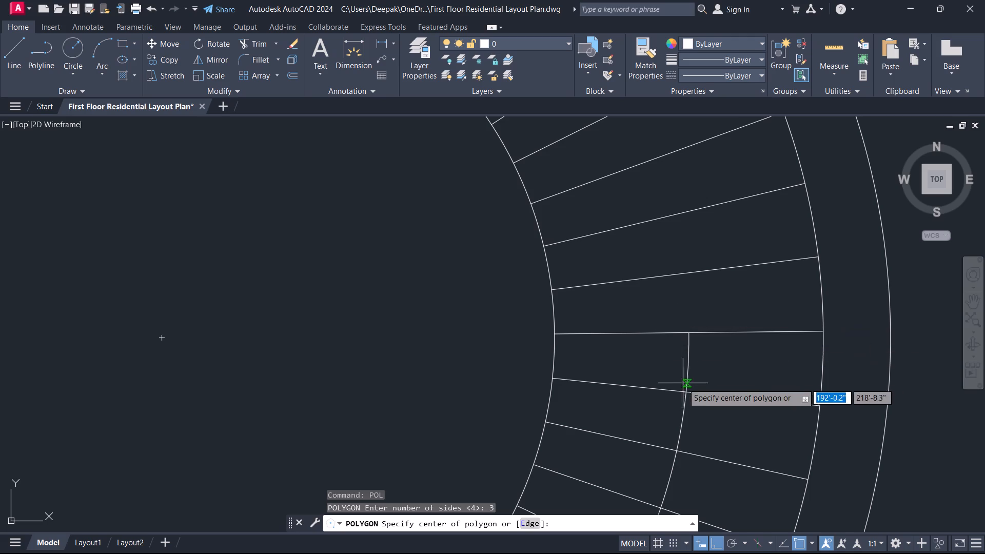
{"action": "left_click", "coordinate": [692, 332]}
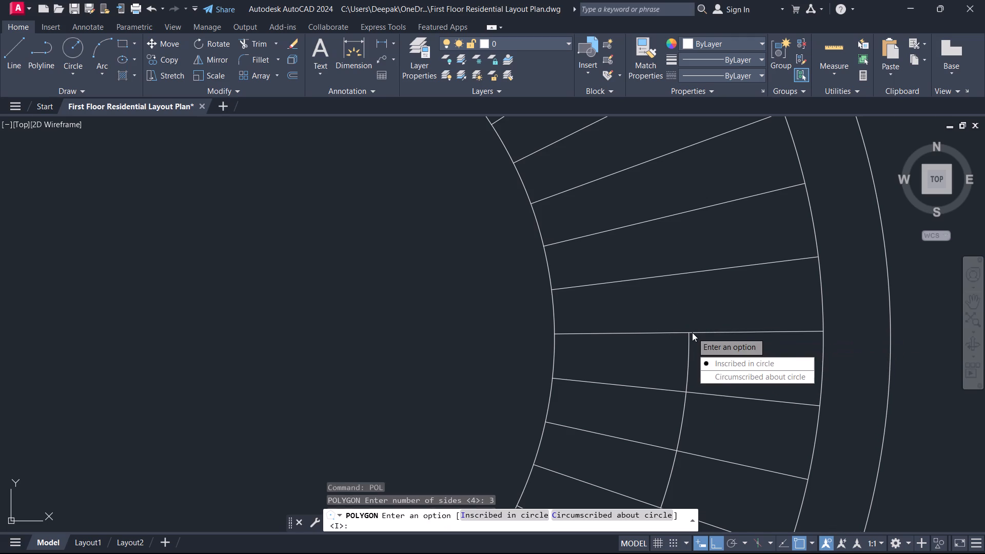
{"action": "left_click_drag", "start_coordinate": [726, 368], "coordinate": [683, 321]}
{"action": "scroll", "coordinate": [684, 306], "scroll_direction": "up", "scroll_amount": 2}
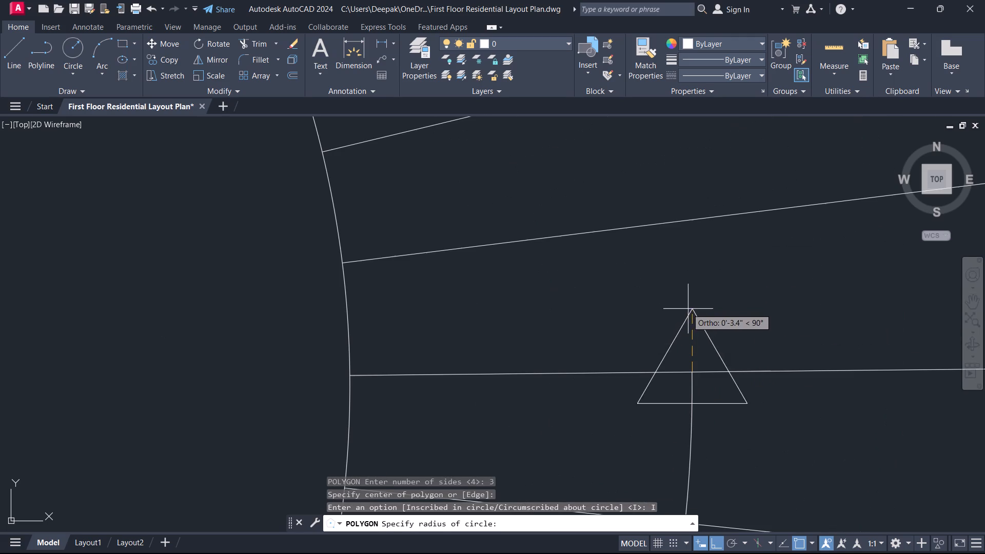
{"action": "left_click", "coordinate": [695, 323]}
{"action": "key", "text": "Escape"}
Trim away the part of the centre arc that lies inside the arrowhead triangle.
{"action": "scroll", "coordinate": [681, 366], "scroll_direction": "up", "scroll_amount": 1}
{"action": "middle_click_drag", "start_coordinate": [681, 366], "coordinate": [682, 318]}
{"action": "scroll", "coordinate": [682, 318], "scroll_direction": "up", "scroll_amount": 1}
{"action": "key", "text": "t"}
{"action": "key", "text": "r"}
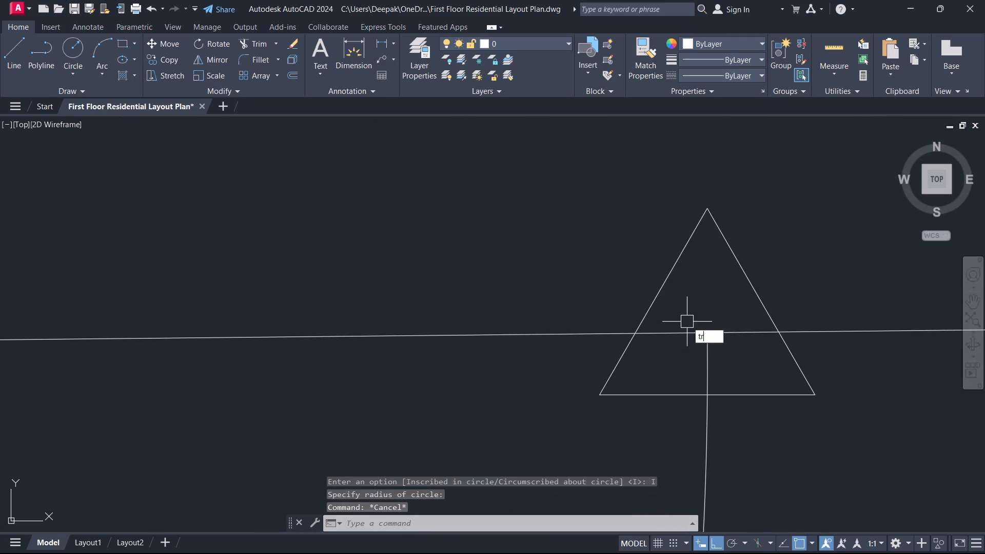
{"action": "key", "text": "space"}
{"action": "left_click_drag", "start_coordinate": [684, 321], "coordinate": [724, 329]}
{"action": "left_click_drag", "start_coordinate": [707, 327], "coordinate": [699, 335]}
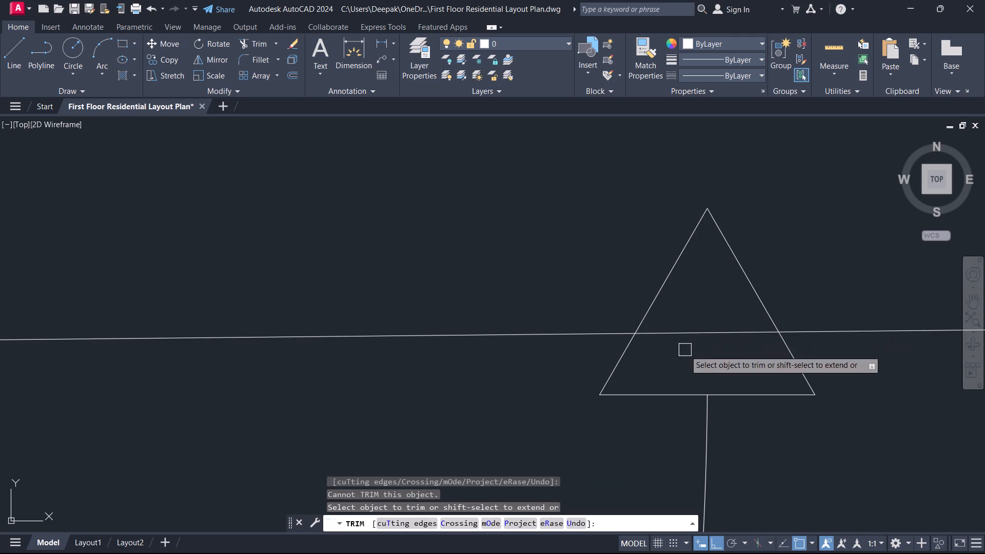
{"action": "left_click", "coordinate": [702, 329]}
{"action": "left_click", "coordinate": [697, 301]}
{"action": "left_click", "coordinate": [674, 364]}
{"action": "key", "text": "Escape"}
Explode the path array of stair lines into separate objects.
{"action": "scroll", "coordinate": [708, 341], "scroll_direction": "down", "scroll_amount": 2}
{"action": "scroll", "coordinate": [708, 341], "scroll_direction": "up", "scroll_amount": 1}
{"action": "middle_click_drag", "start_coordinate": [708, 341], "coordinate": [700, 334]}
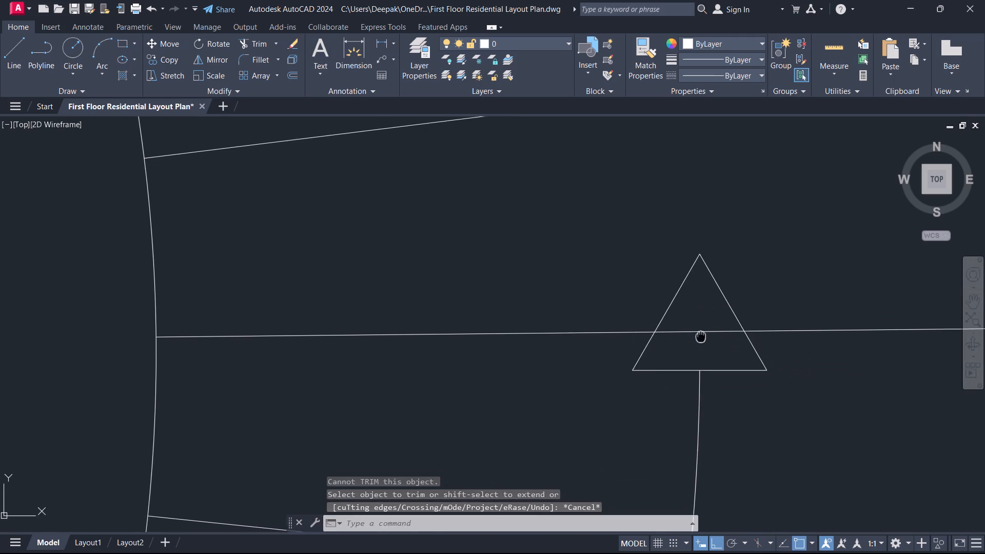
{"action": "middle_click_drag", "start_coordinate": [700, 334], "coordinate": [681, 323]}
{"action": "scroll", "coordinate": [681, 323], "scroll_direction": "down", "scroll_amount": 2}
{"action": "left_click", "coordinate": [758, 327]}
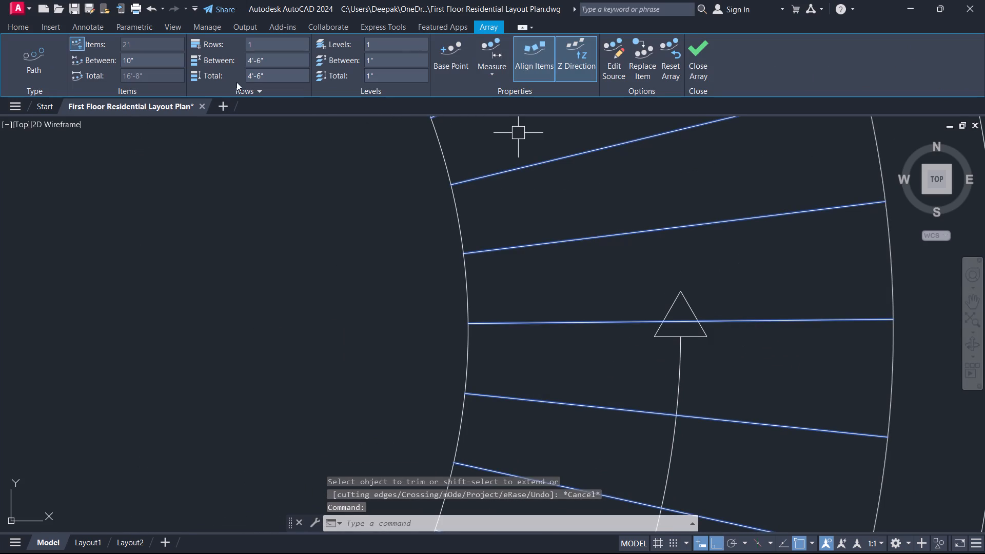
{"action": "type", "text": "x"}
{"action": "key", "text": "space"}
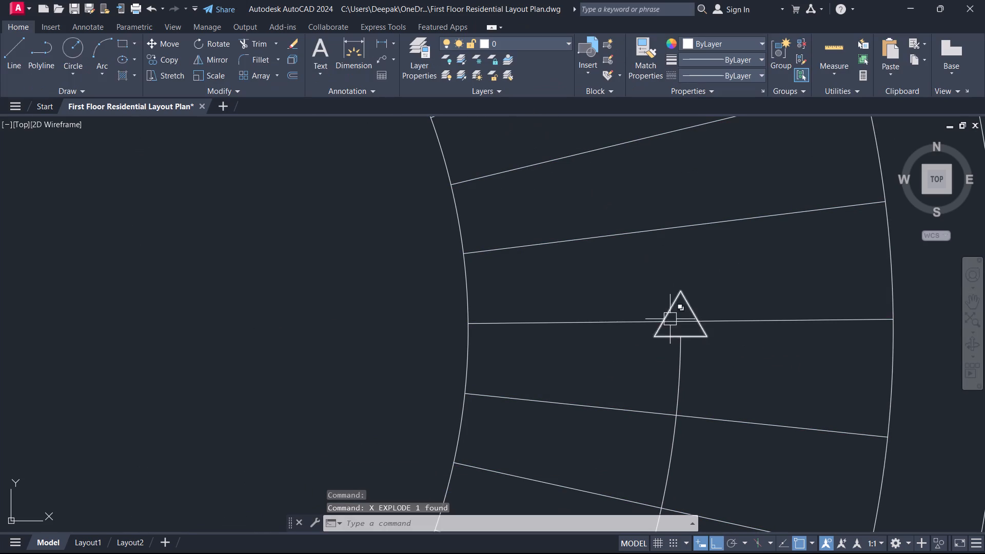
Trim the riser line segment that crosses the inside of the arrowhead triangle.
{"action": "left_click", "coordinate": [680, 320]}
{"action": "key", "text": "Escape"}
{"action": "scroll", "coordinate": [678, 329], "scroll_direction": "up", "scroll_amount": 2}
{"action": "key", "text": "t"}
{"action": "key", "text": "r"}
{"action": "key", "text": "space"}
{"action": "left_click_drag", "start_coordinate": [679, 319], "coordinate": [672, 288]}
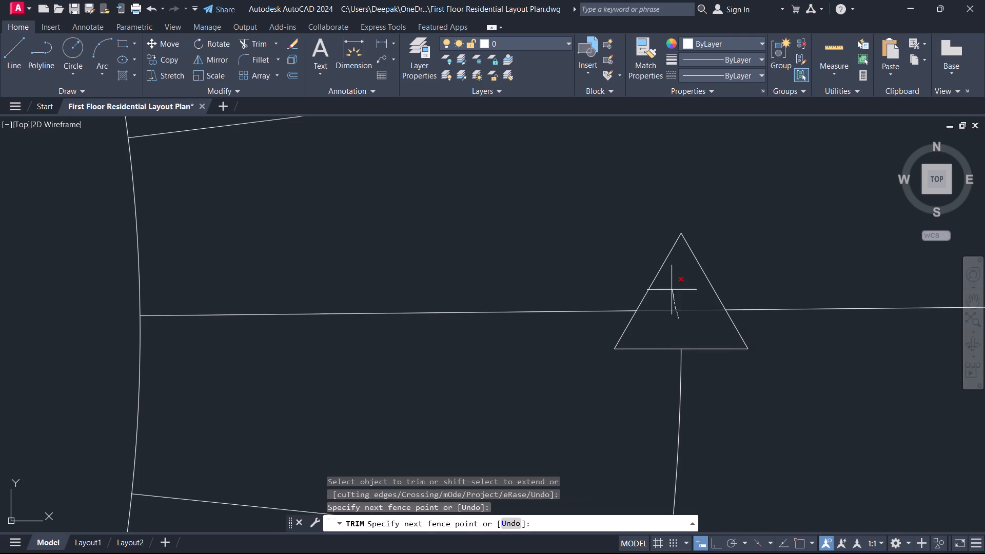
{"action": "left_click_drag", "start_coordinate": [672, 288], "coordinate": [671, 286]}
{"action": "key", "text": "Escape"}
Hatch the arrowhead triangle on the stair's centre arc with the SOLID pattern.
{"action": "scroll", "coordinate": [624, 325], "scroll_direction": "down", "scroll_amount": 5}
{"action": "scroll", "coordinate": [616, 331], "scroll_direction": "up", "scroll_amount": 4}
{"action": "key", "text": "h"}
{"action": "key", "text": "space"}
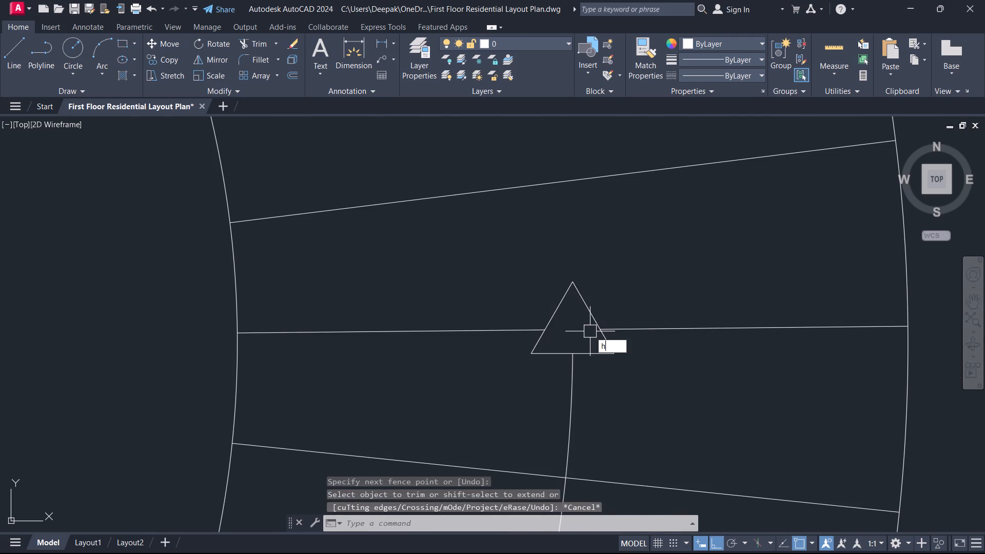
{"action": "left_click", "coordinate": [580, 332]}
{"action": "key", "text": "Escape"}
{"action": "left_click", "coordinate": [584, 333]}
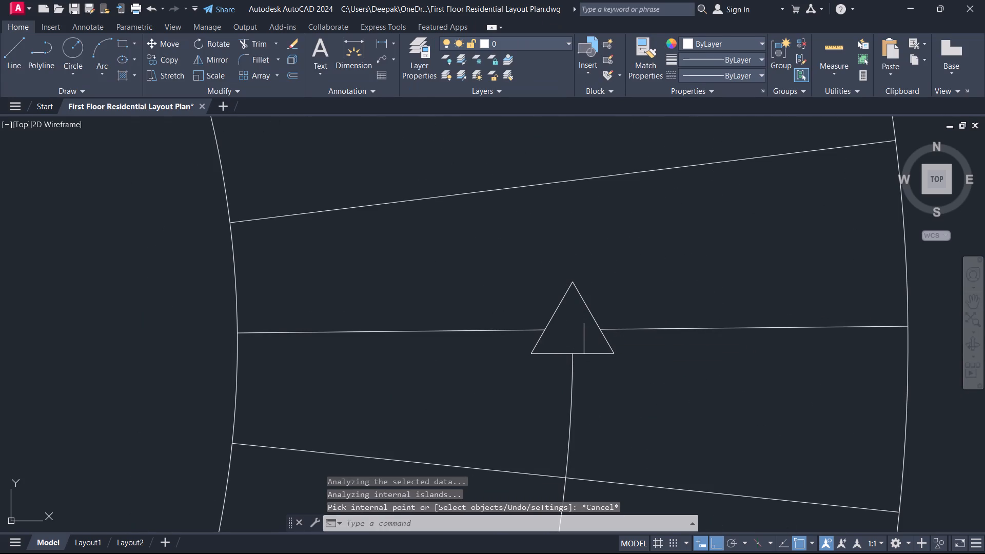
{"action": "left_click", "coordinate": [117, 50]}
{"action": "key", "text": "Escape"}
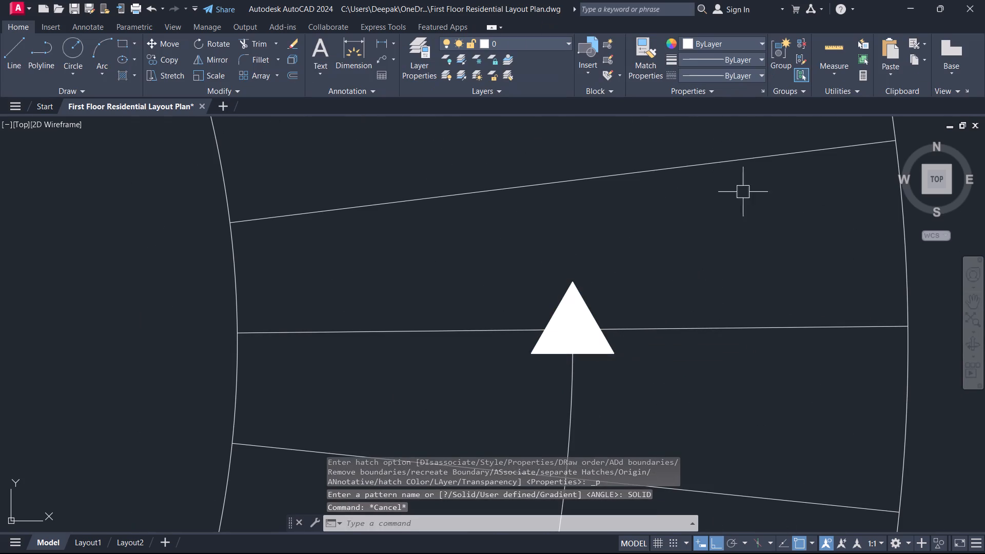
Examine the curved staircase and its direction arrow within the floor plan.
{"action": "scroll", "coordinate": [669, 204], "scroll_direction": "down", "scroll_amount": 5}
{"action": "middle_click_drag", "start_coordinate": [544, 335], "coordinate": [670, 299]}
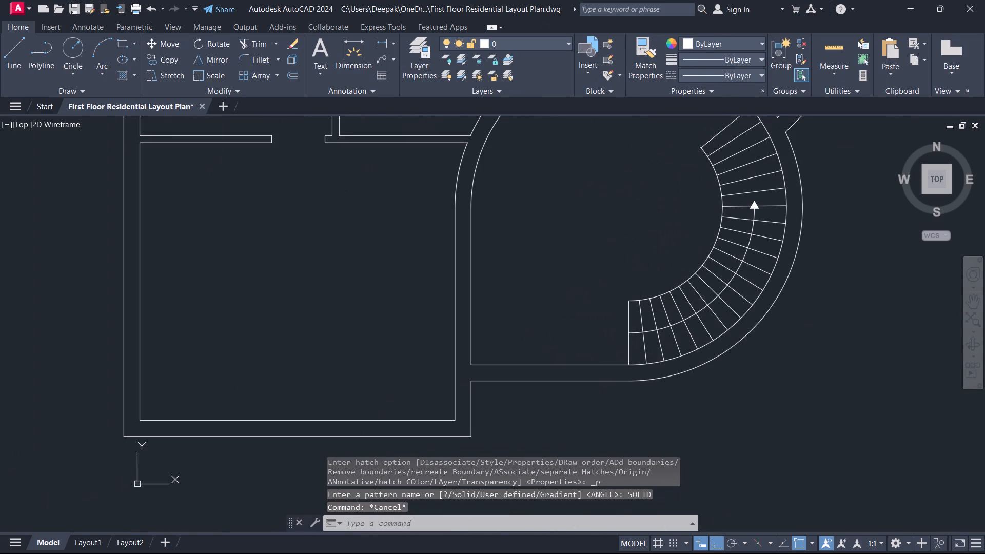
{"action": "scroll", "coordinate": [677, 288], "scroll_direction": "up", "scroll_amount": 2}
{"action": "middle_click_drag", "start_coordinate": [679, 285], "coordinate": [656, 319]}
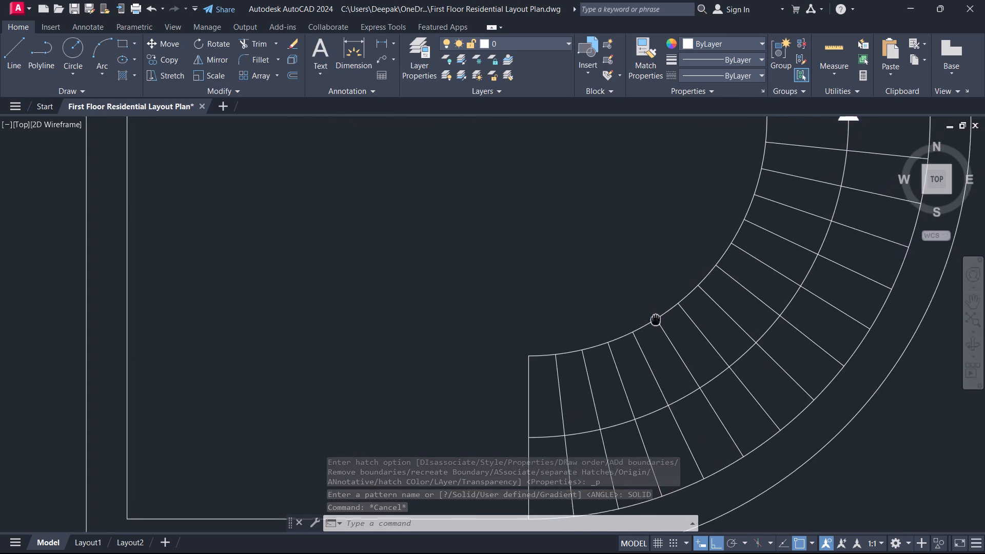
{"action": "middle_click_drag", "start_coordinate": [656, 319], "coordinate": [656, 320]}
{"action": "scroll", "coordinate": [656, 319], "scroll_direction": "up", "scroll_amount": 1}
{"action": "scroll", "coordinate": [618, 310], "scroll_direction": "down", "scroll_amount": 1}
{"action": "scroll", "coordinate": [618, 310], "scroll_direction": "up", "scroll_amount": 1}
{"action": "scroll", "coordinate": [618, 310], "scroll_direction": "down", "scroll_amount": 5}
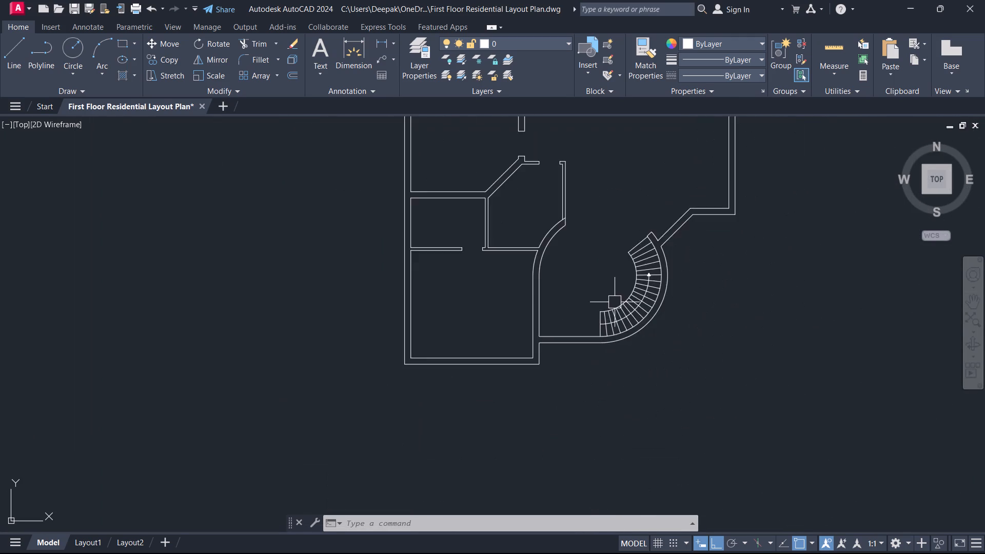
Offset the staircase's inner arc 4" towards the inside of the curve.
{"action": "middle_click_drag", "start_coordinate": [615, 302], "coordinate": [640, 318]}
{"action": "scroll", "coordinate": [615, 302], "scroll_direction": "up", "scroll_amount": 1}
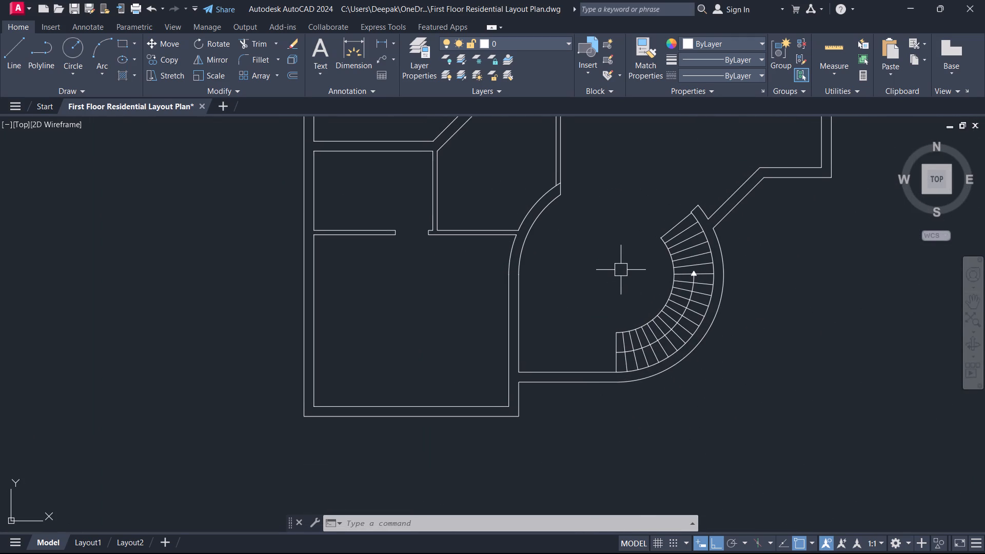
{"action": "scroll", "coordinate": [672, 277], "scroll_direction": "up", "scroll_amount": 2}
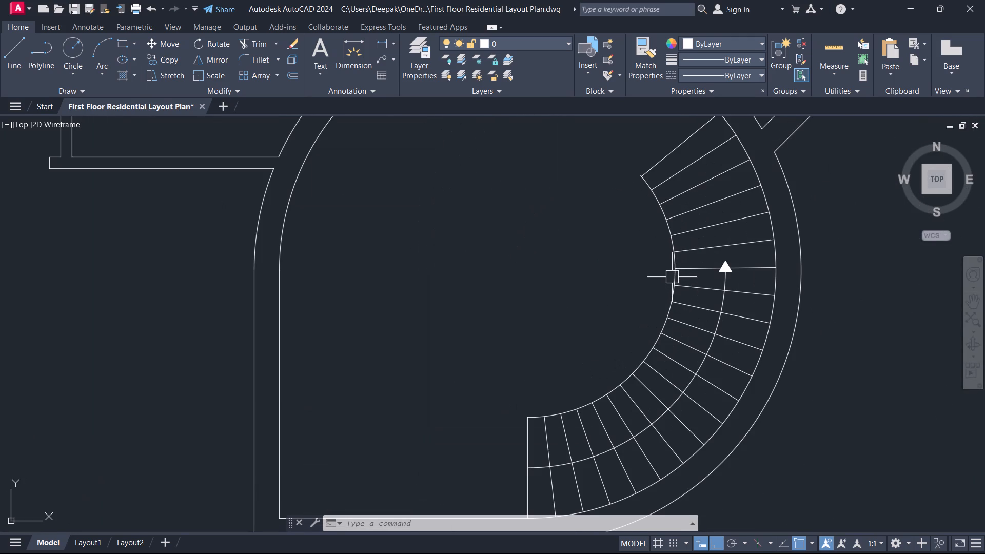
{"action": "type", "text": "o"}
{"action": "key", "text": "space"}
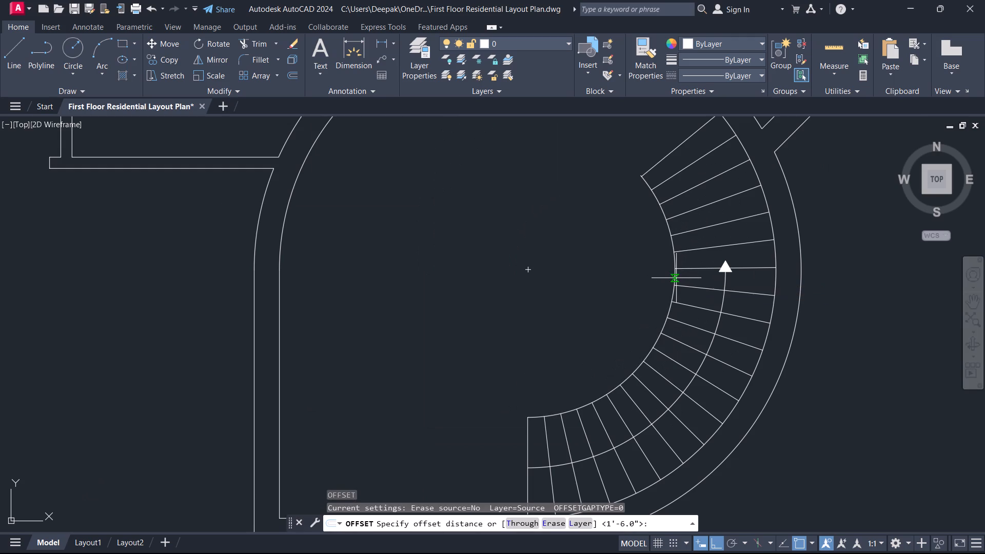
{"action": "key", "text": "4"}
{"action": "key", "text": "Return"}
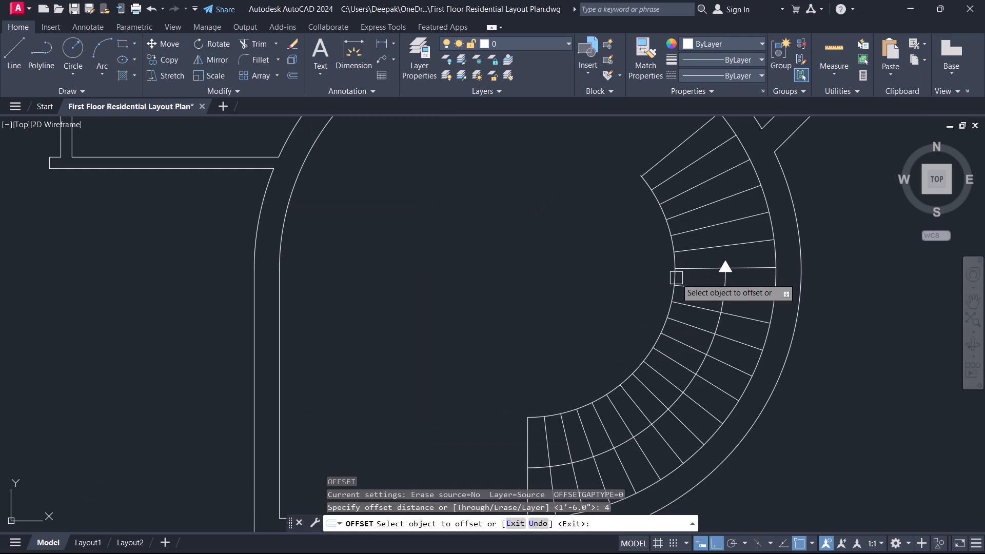
{"action": "left_click_drag", "start_coordinate": [676, 278], "coordinate": [666, 276]}
{"action": "left_click", "coordinate": [666, 276]}
{"action": "key", "text": "Escape"}
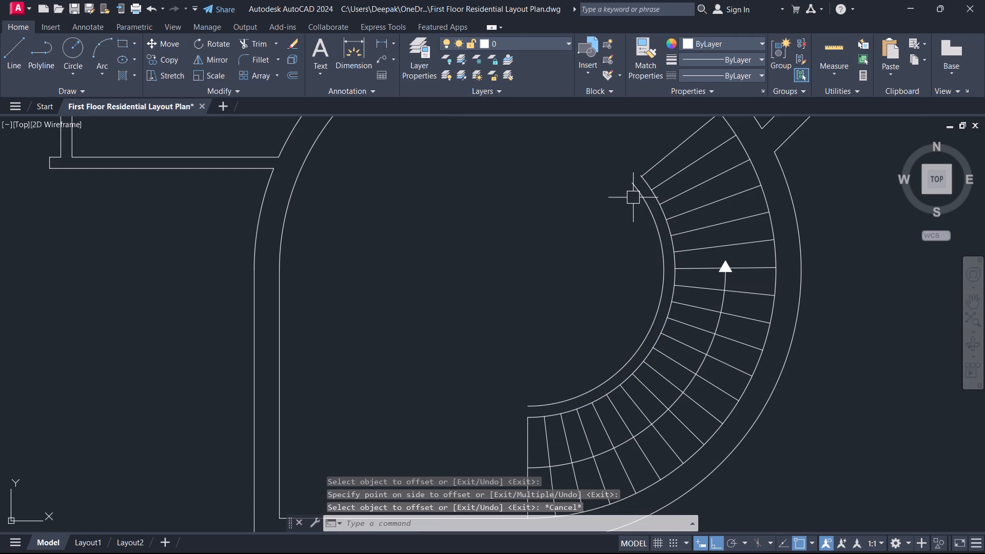
Draw a short line closing the upper end of the gap between the staircase's two inner arcs.
{"action": "type", "text": "l"}
{"action": "key", "text": "space"}
{"action": "scroll", "coordinate": [625, 188], "scroll_direction": "up", "scroll_amount": 3}
{"action": "left_click", "coordinate": [634, 209]}
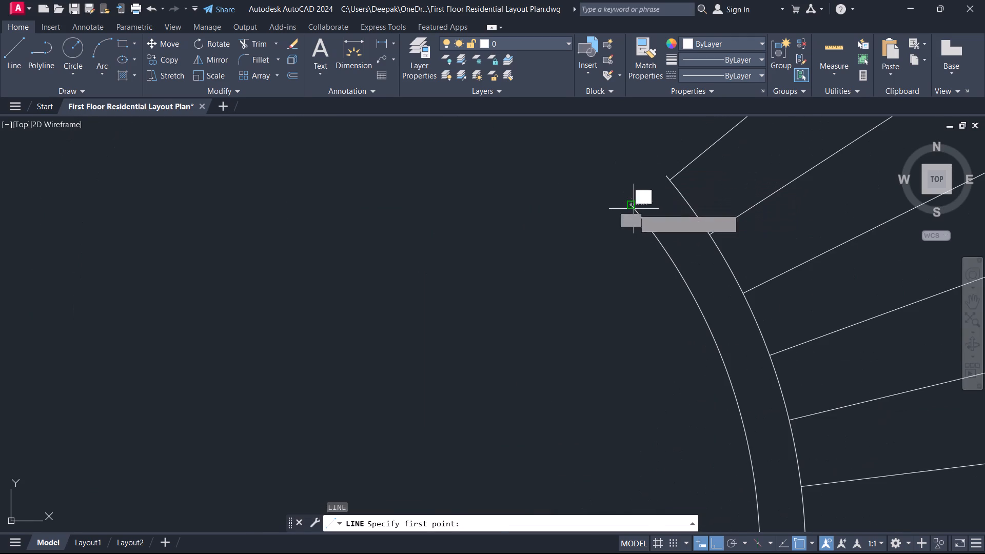
{"action": "left_click", "coordinate": [665, 175]}
{"action": "key", "text": "F1"}
{"action": "scroll", "coordinate": [609, 275], "scroll_direction": "down", "scroll_amount": 2}
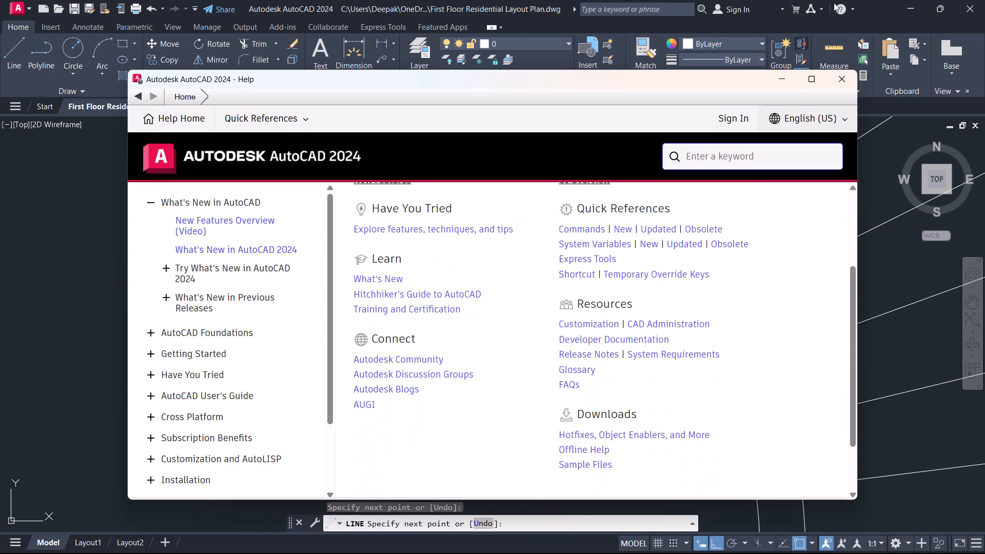
{"action": "left_click", "coordinate": [841, 83]}
{"action": "key", "text": "Escape"}
{"action": "scroll", "coordinate": [602, 322], "scroll_direction": "down", "scroll_amount": 1}
{"action": "key", "text": "Escape"}
Draw a short vertical line closing the lower end of the gap between the staircase's two inner arcs.
{"action": "middle_click_drag", "start_coordinate": [623, 295], "coordinate": [756, 130]}
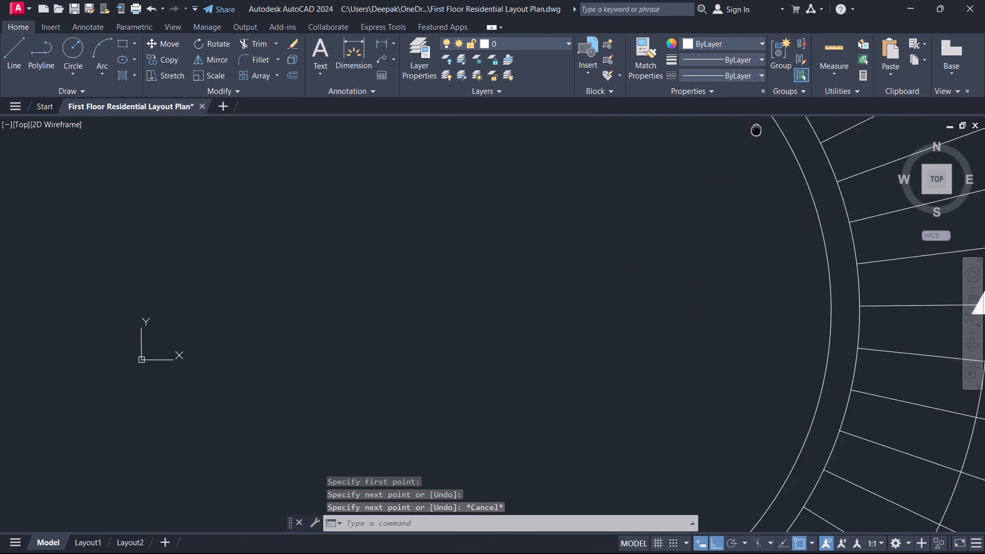
{"action": "middle_click_drag", "start_coordinate": [756, 130], "coordinate": [762, 124]}
{"action": "scroll", "coordinate": [760, 203], "scroll_direction": "down", "scroll_amount": 2}
{"action": "scroll", "coordinate": [674, 387], "scroll_direction": "up", "scroll_amount": 4}
{"action": "middle_click_drag", "start_coordinate": [651, 425], "coordinate": [751, 323]}
{"action": "key", "text": "space"}
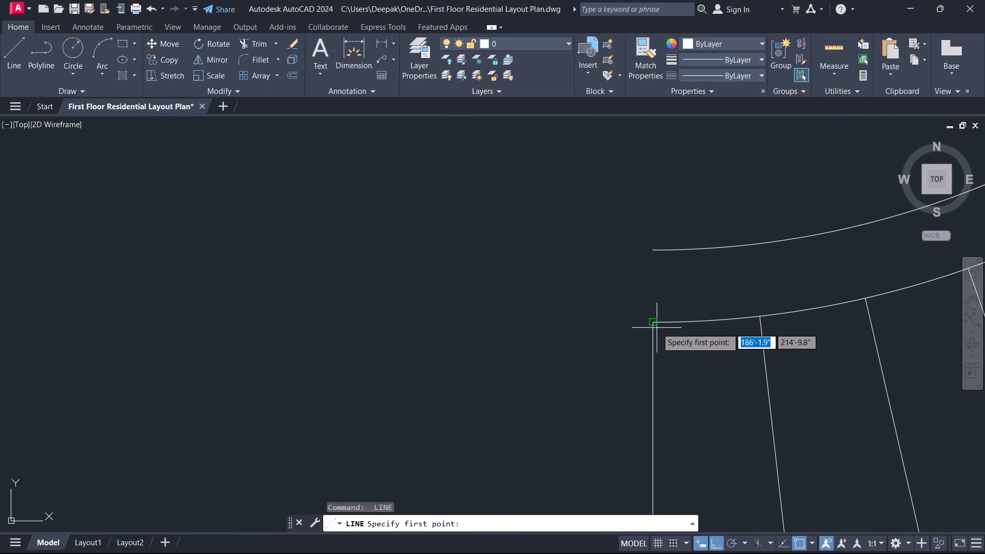
{"action": "left_click", "coordinate": [658, 322]}
{"action": "left_click", "coordinate": [655, 251]}
{"action": "key", "text": "Escape"}
Draw a horizontal line across the wall between the lower-left room and stair hall, where the straight wall meets the curve.
{"action": "scroll", "coordinate": [602, 294], "scroll_direction": "down", "scroll_amount": 7}
{"action": "scroll", "coordinate": [601, 350], "scroll_direction": "down", "scroll_amount": 2}
{"action": "scroll", "coordinate": [555, 254], "scroll_direction": "up", "scroll_amount": 2}
{"action": "middle_click_drag", "start_coordinate": [557, 256], "coordinate": [756, 230]}
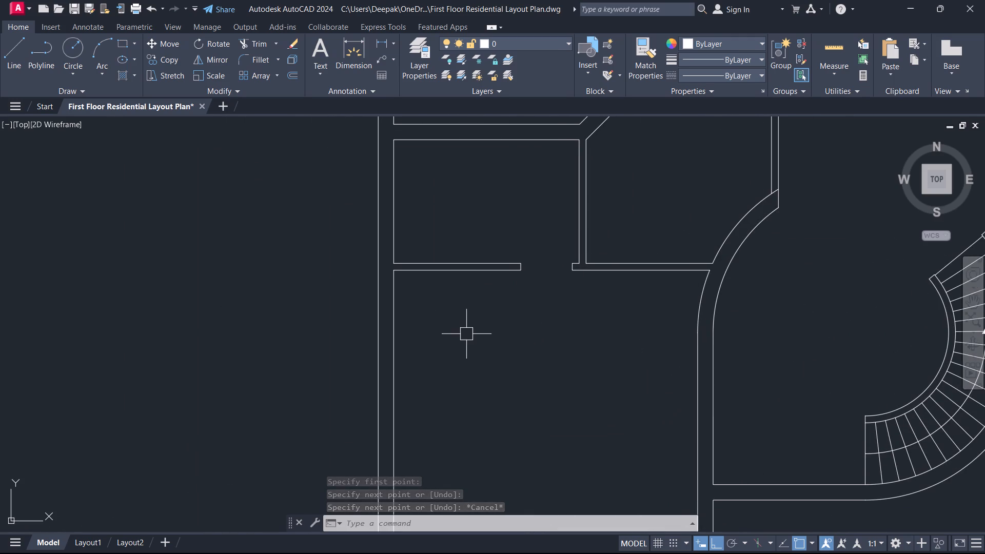
{"action": "left_click", "coordinate": [485, 330]}
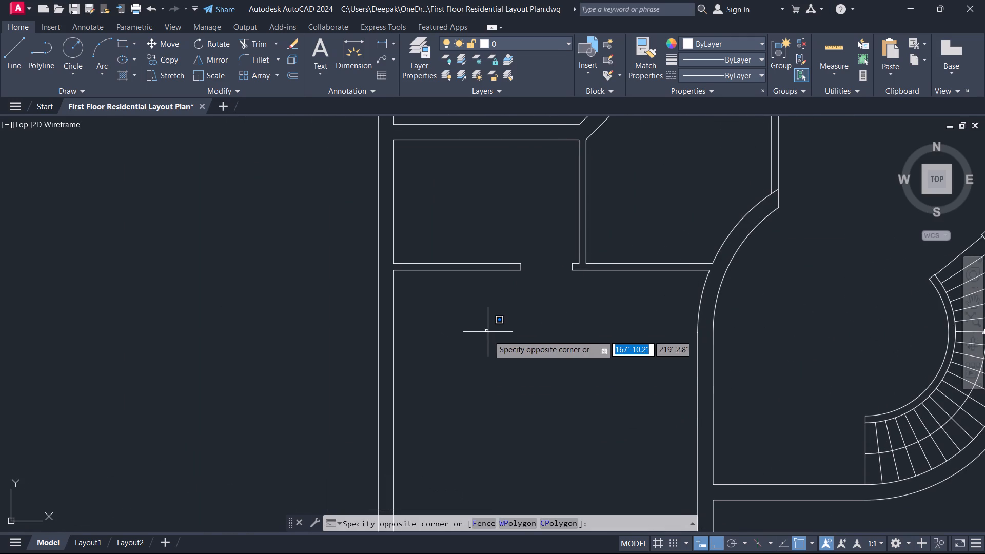
{"action": "middle_click_drag", "start_coordinate": [606, 392], "coordinate": [559, 330]}
{"action": "key", "text": "Escape"}
{"action": "key", "text": "Escape"}
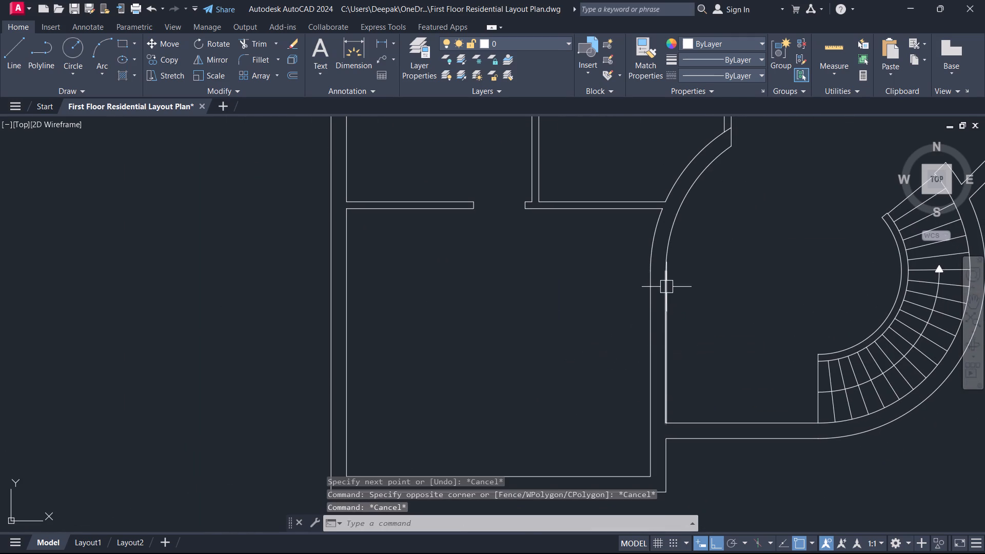
{"action": "type", "text": "l"}
{"action": "key", "text": "space"}
{"action": "left_click", "coordinate": [670, 269]}
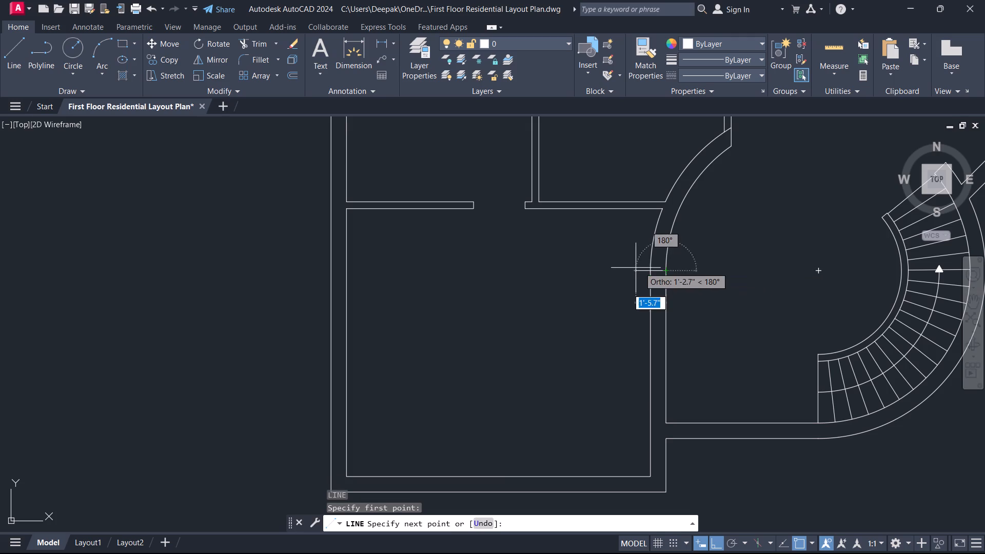
{"action": "left_click", "coordinate": [649, 272]}
{"action": "key", "text": "Escape"}
Offset the short horizontal line across the wall between the lower-left room and stair hall 3' downward.
{"action": "key", "text": "o"}
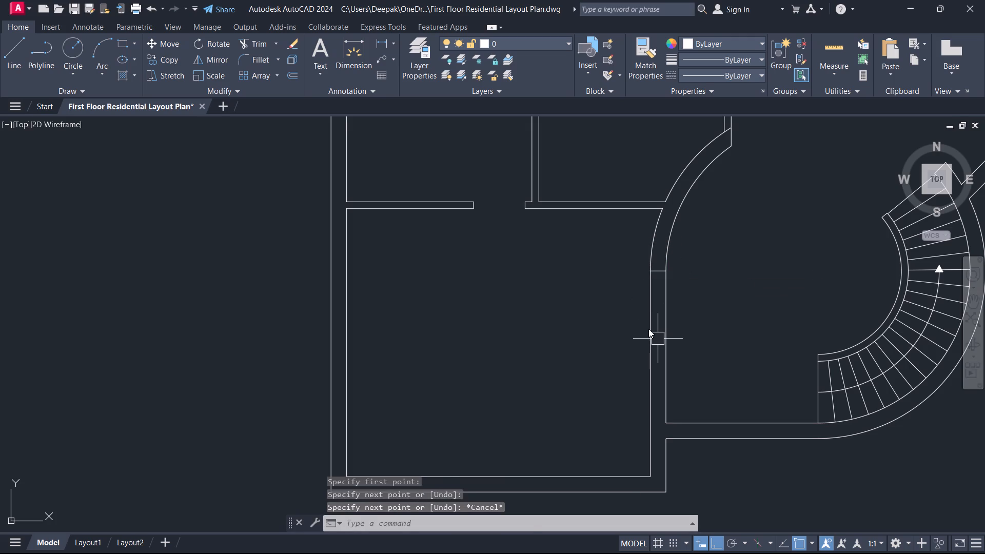
{"action": "key", "text": "space"}
{"action": "type", "text": "3'"}
{"action": "key", "text": "Return"}
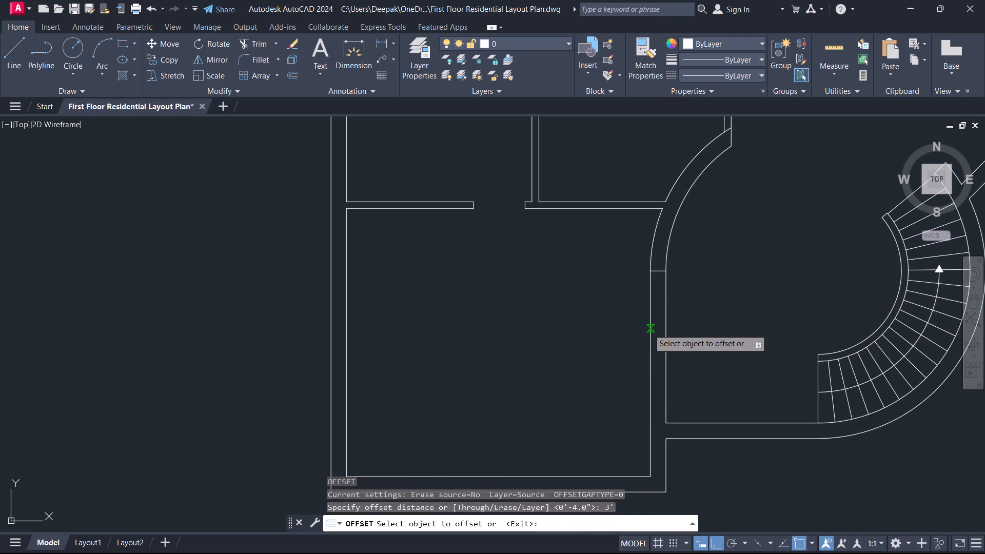
{"action": "scroll", "coordinate": [646, 323], "scroll_direction": "up", "scroll_amount": 2}
{"action": "left_click", "coordinate": [679, 187]}
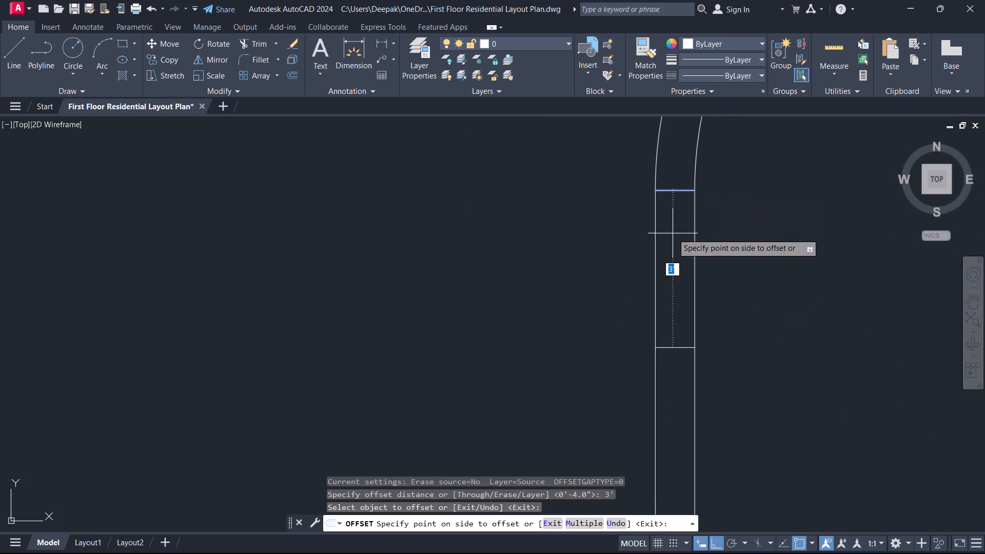
{"action": "left_click", "coordinate": [673, 234]}
{"action": "key", "text": "Escape"}
Trim both wall lines between the two crossing lines to open the doorway from the lower-left room to the stair hall.
{"action": "type", "text": "tr"}
{"action": "key", "text": "space"}
{"action": "left_click_drag", "start_coordinate": [726, 275], "coordinate": [715, 278]}
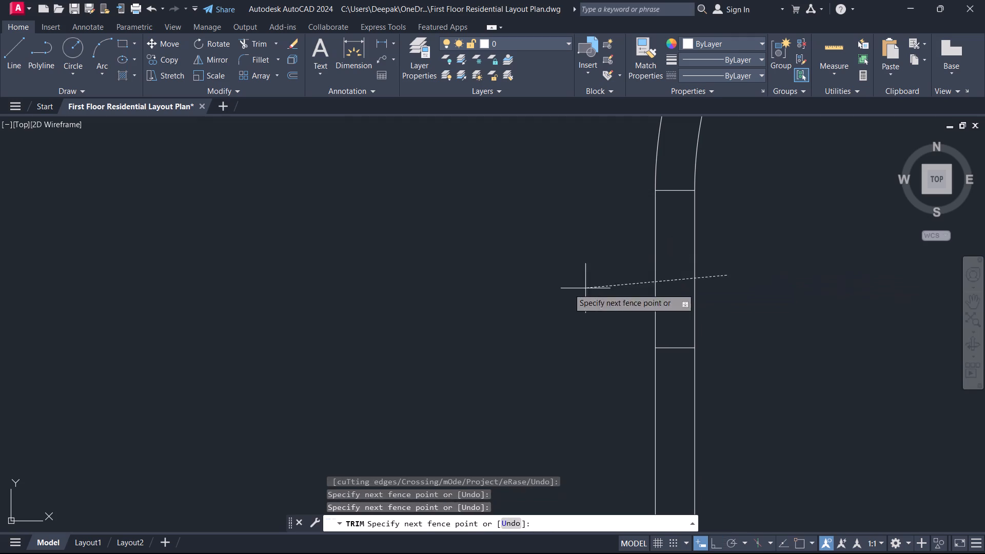
{"action": "left_click", "coordinate": [500, 288]}
{"action": "key", "text": "Escape"}
Place a multiline text label reading BEDROOM inside the lower-left room.
{"action": "scroll", "coordinate": [685, 326], "scroll_direction": "down", "scroll_amount": 2}
{"action": "scroll", "coordinate": [537, 314], "scroll_direction": "down", "scroll_amount": 2}
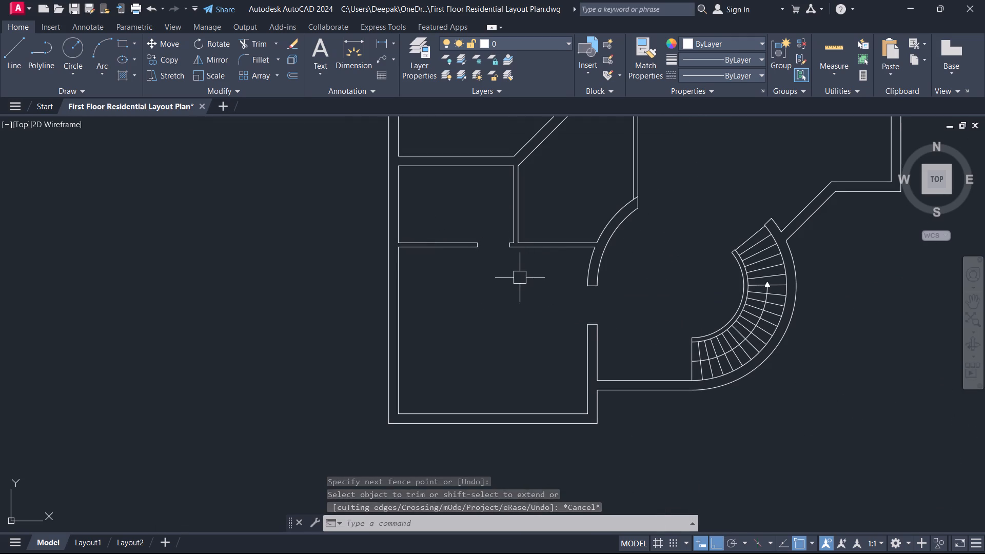
{"action": "middle_click_drag", "start_coordinate": [472, 300], "coordinate": [474, 302]}
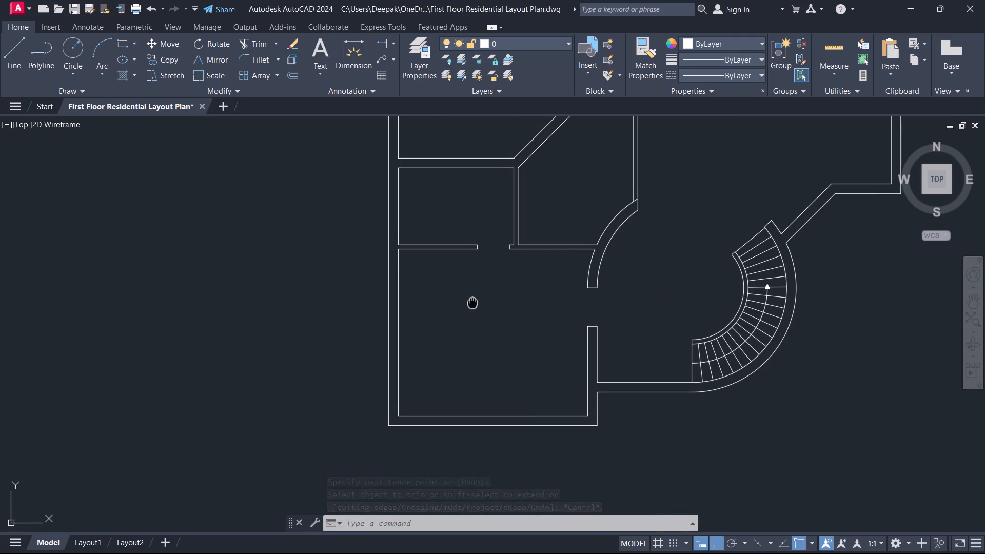
{"action": "middle_click_drag", "start_coordinate": [474, 302], "coordinate": [526, 303]}
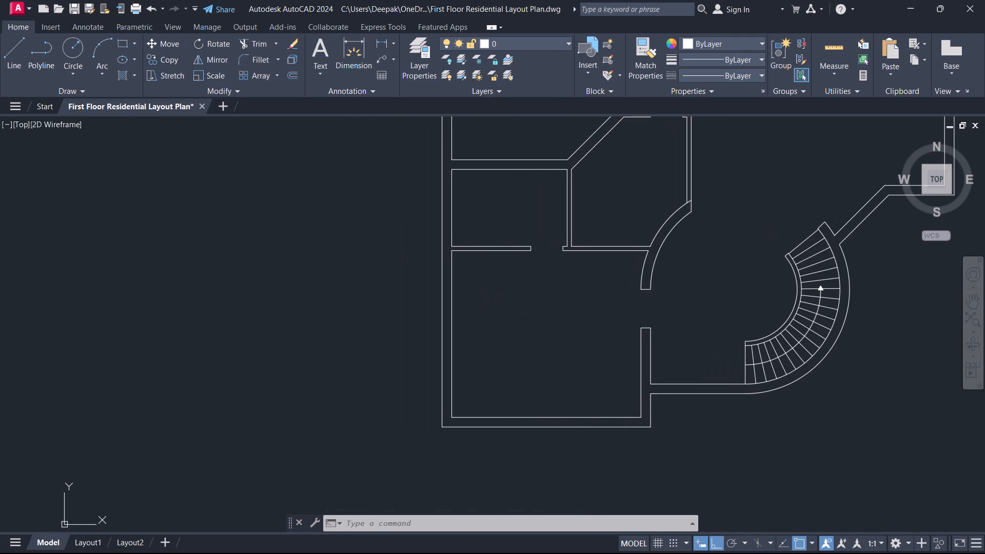
{"action": "key", "text": "t"}
{"action": "key", "text": "space"}
{"action": "left_click_drag", "start_coordinate": [483, 299], "coordinate": [491, 303]}
{"action": "left_click", "coordinate": [613, 337]}
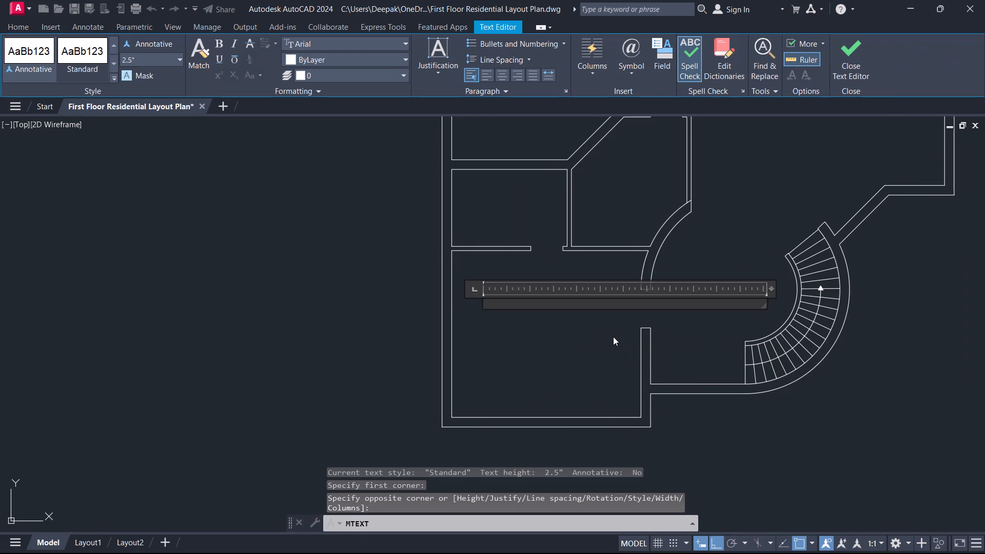
{"action": "type", "text": "bed room"}
{"action": "key", "text": "BackSpace"}
{"action": "key", "text": "BackSpace"}
{"action": "key", "text": "BackSpace"}
{"action": "key", "text": "BackSpace"}
{"action": "key", "text": "BackSpace"}
{"action": "key", "text": "BackSpace"}
{"action": "key", "text": "BackSpace"}
{"action": "key", "text": "BackSpace"}
{"action": "key", "text": "BackSpace"}
{"action": "key", "text": "BackSpace"}
{"action": "key", "text": "BackSpace"}
{"action": "key", "text": "BackSpace"}
{"action": "key", "text": "BackSpace"}
{"action": "key", "text": "BackSpace"}
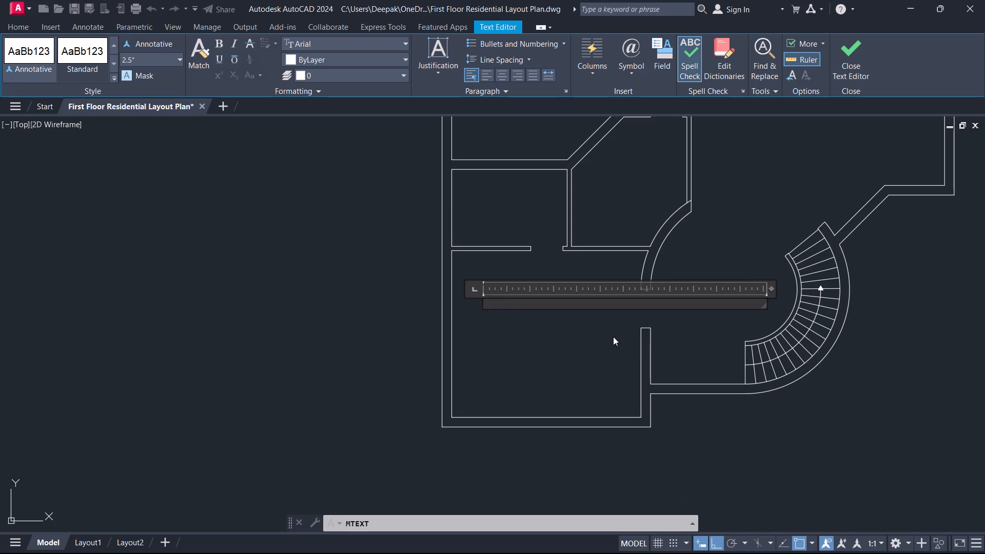
{"action": "type", "text": "BED"}
{"action": "type", "text": "ROOM"}
Add a second line reading 13'-0"X14'-9" beneath BEDROOM in the label.
{"action": "key", "text": "Return"}
{"action": "type", "text": "13"}
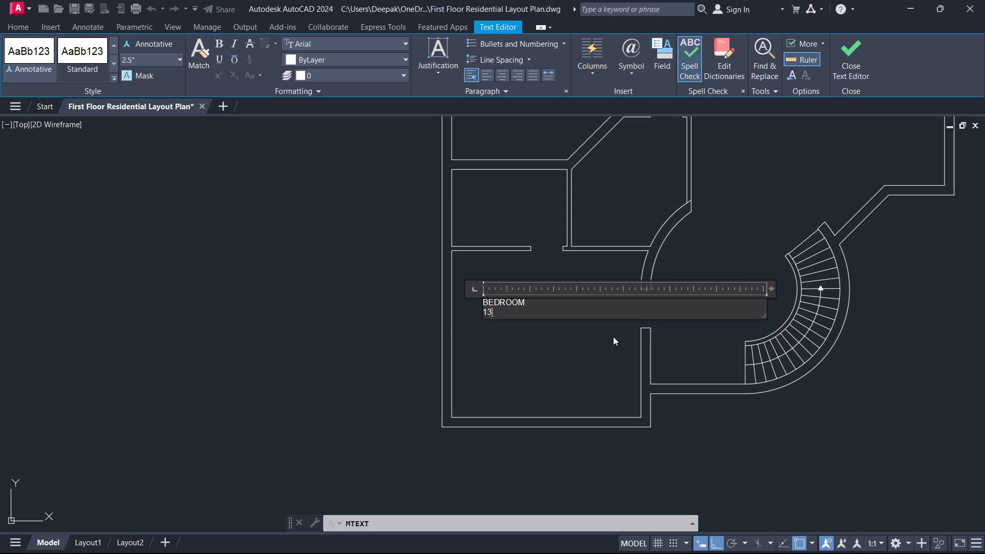
{"action": "key", "text": "apostrophe"}
{"action": "key", "text": "minus"}
{"action": "key", "text": "0"}
{"action": "key", "text": "shift+quotedbl"}
{"action": "key", "text": "x"}
{"action": "type", "text": "14"}
{"action": "type", "text": "'9"}
{"action": "key", "text": "BackSpace"}
{"action": "key", "text": "minus"}
{"action": "type", "text": "9\""}
Set the height of the whole bedroom label to 7" and finish the text.
{"action": "key", "text": "ctrl+a"}
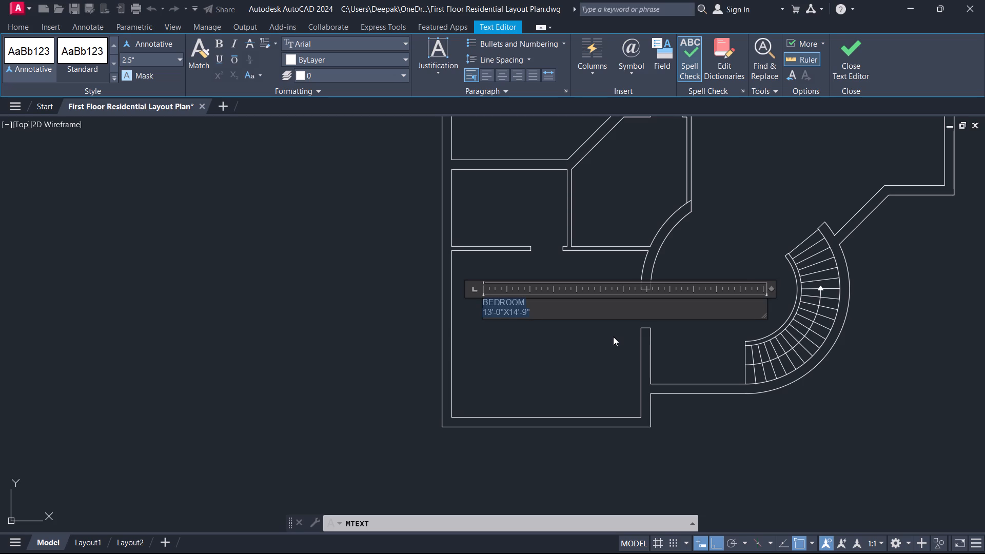
{"action": "left_click", "coordinate": [162, 56]}
{"action": "key", "text": "7"}
{"action": "key", "text": "Return"}
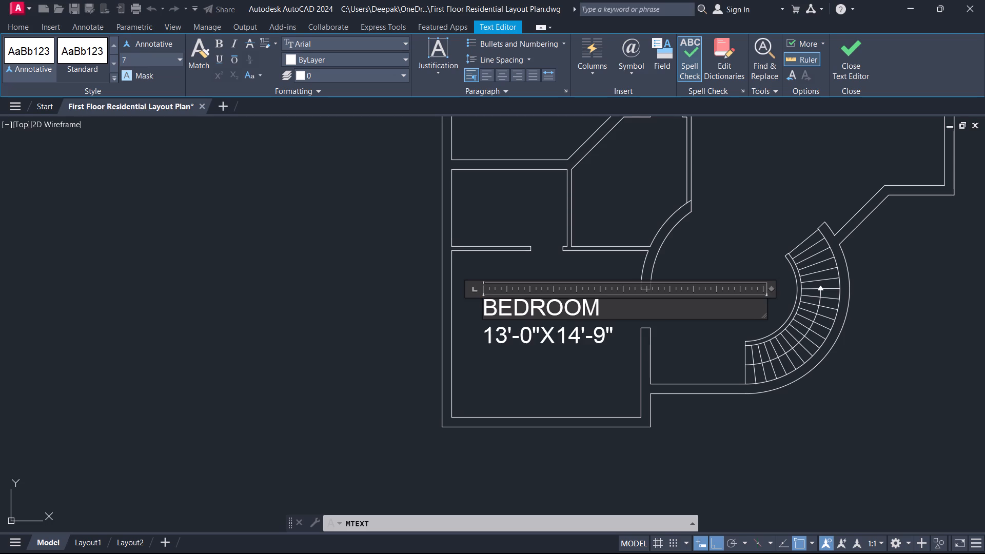
{"action": "left_click", "coordinate": [852, 54]}
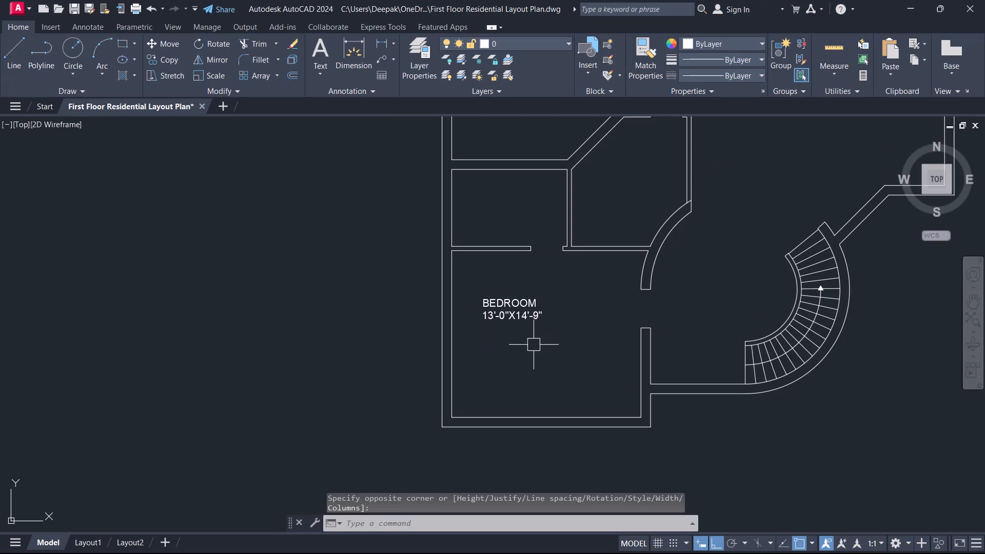
Copy the bedroom label horizontally about 17' into the stair hall beside the curved staircase.
{"action": "middle_click_drag", "start_coordinate": [528, 344], "coordinate": [510, 357]}
{"action": "scroll", "coordinate": [497, 334], "scroll_direction": "up", "scroll_amount": 1}
{"action": "left_click_drag", "start_coordinate": [550, 346], "coordinate": [540, 338]}
{"action": "left_click", "coordinate": [520, 317]}
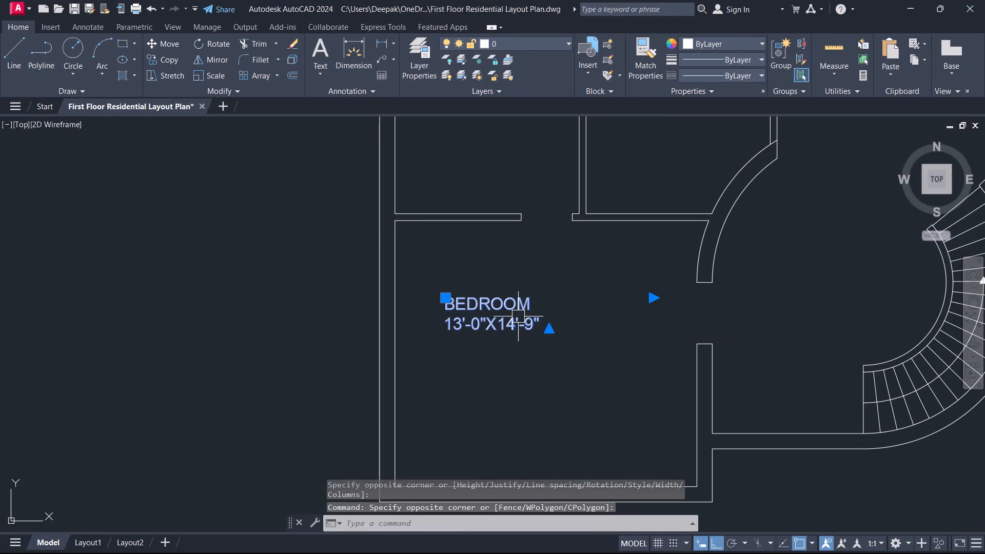
{"action": "type", "text": "CO"}
{"action": "key", "text": "space"}
{"action": "left_click_drag", "start_coordinate": [520, 319], "coordinate": [538, 326]}
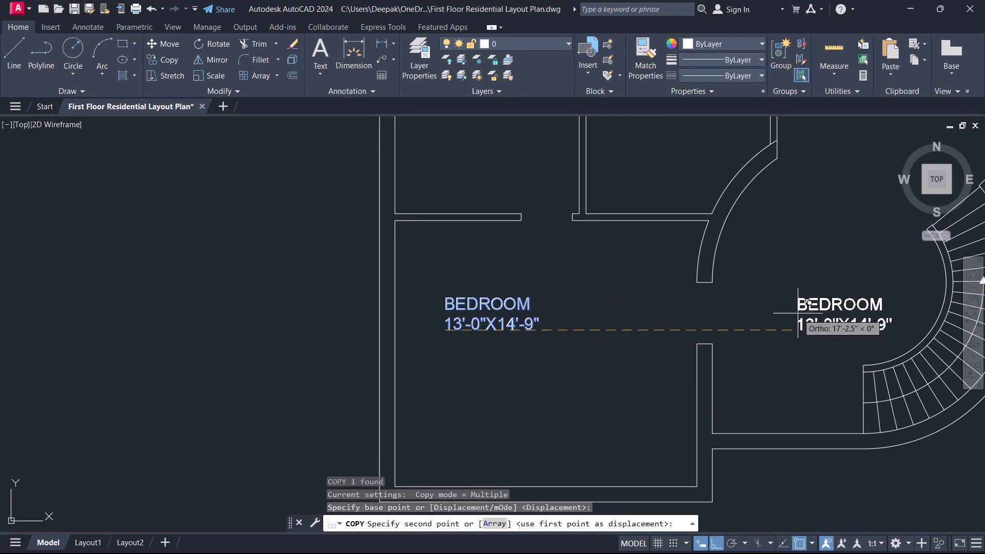
{"action": "middle_click_drag", "start_coordinate": [798, 312], "coordinate": [749, 358]}
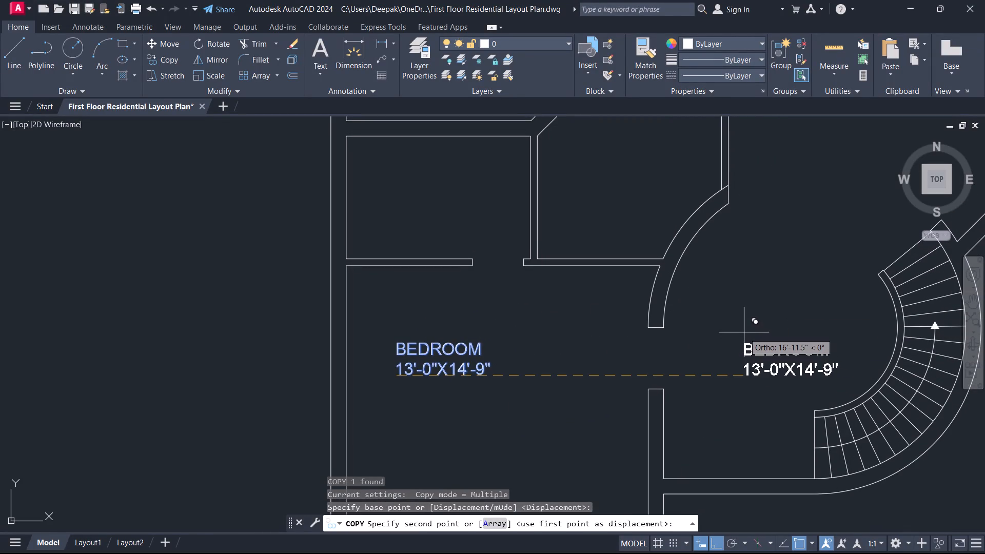
{"action": "left_click", "coordinate": [743, 323]}
{"action": "key", "text": "Escape"}
Move the copied label straight up a little within the stair hall.
{"action": "left_click", "coordinate": [769, 364]}
{"action": "type", "text": "M"}
{"action": "key", "text": "space"}
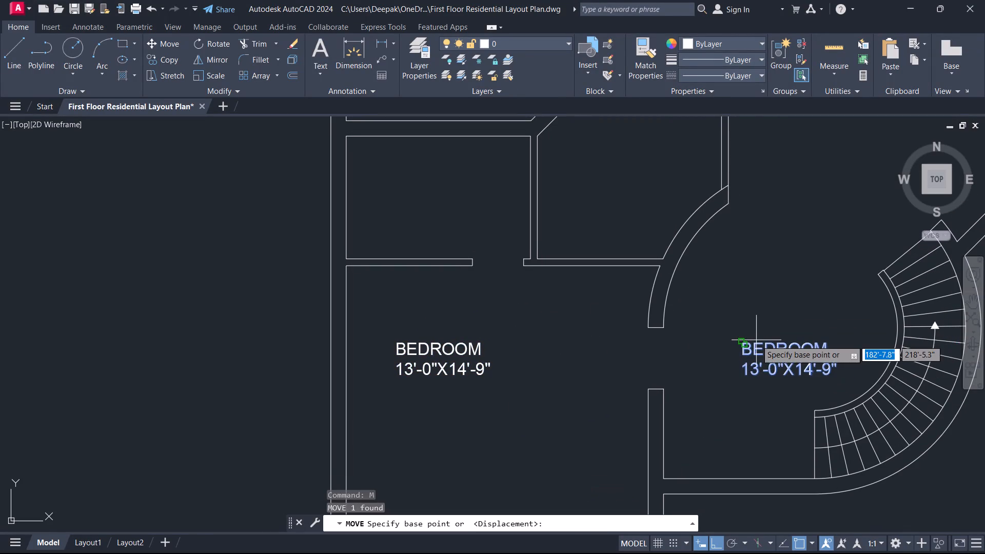
{"action": "left_click", "coordinate": [762, 351]}
{"action": "left_click", "coordinate": [757, 310]}
{"action": "key", "text": "Escape"}
Replace the copied label's text with STAIR HALL.
{"action": "double_click", "coordinate": [758, 310]}
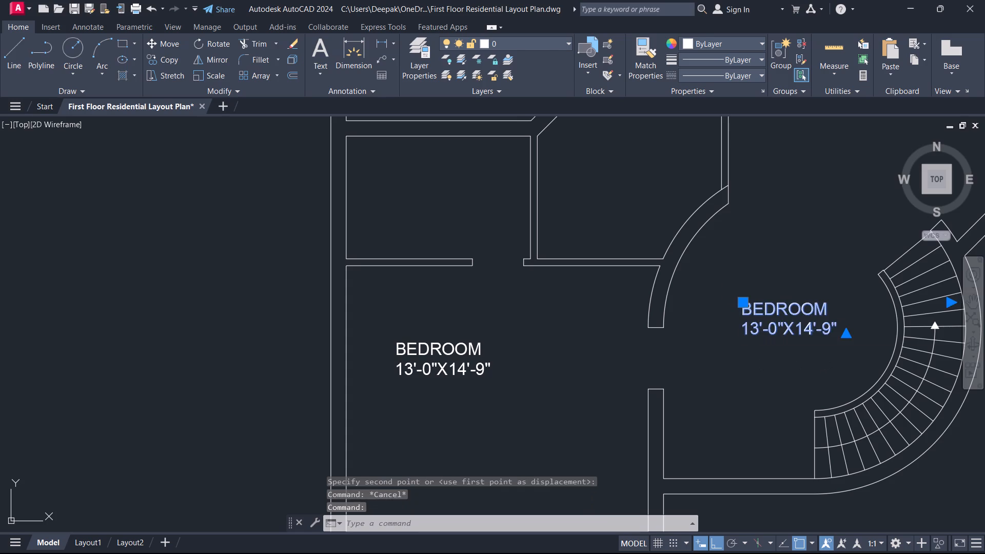
{"action": "key", "text": "ctrl+a"}
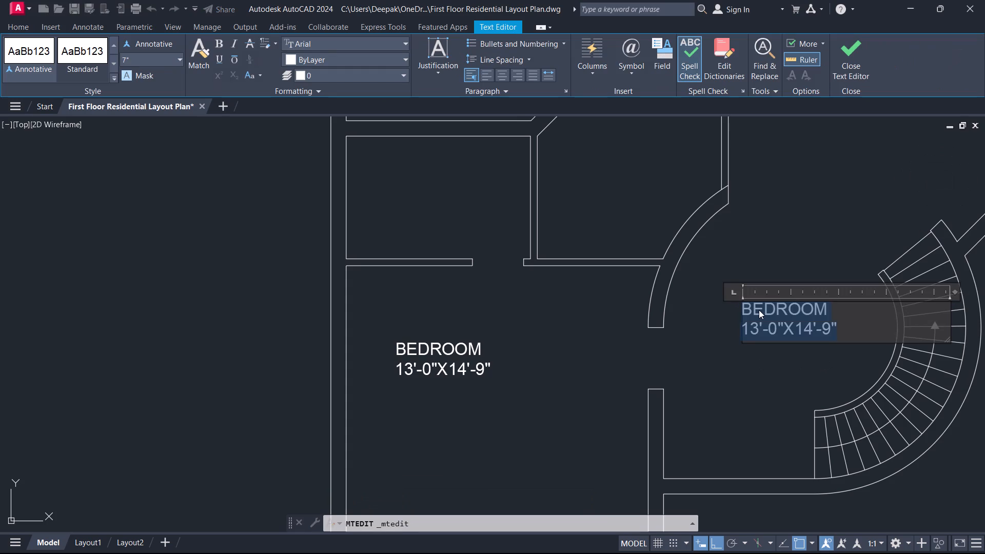
{"action": "type", "text": "STAI"}
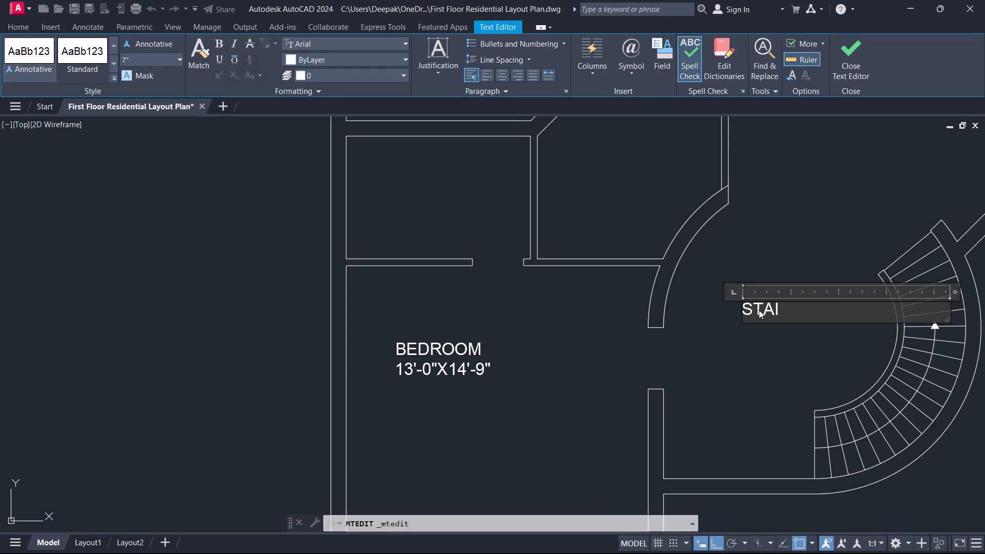
{"action": "type", "text": "R HALL"}
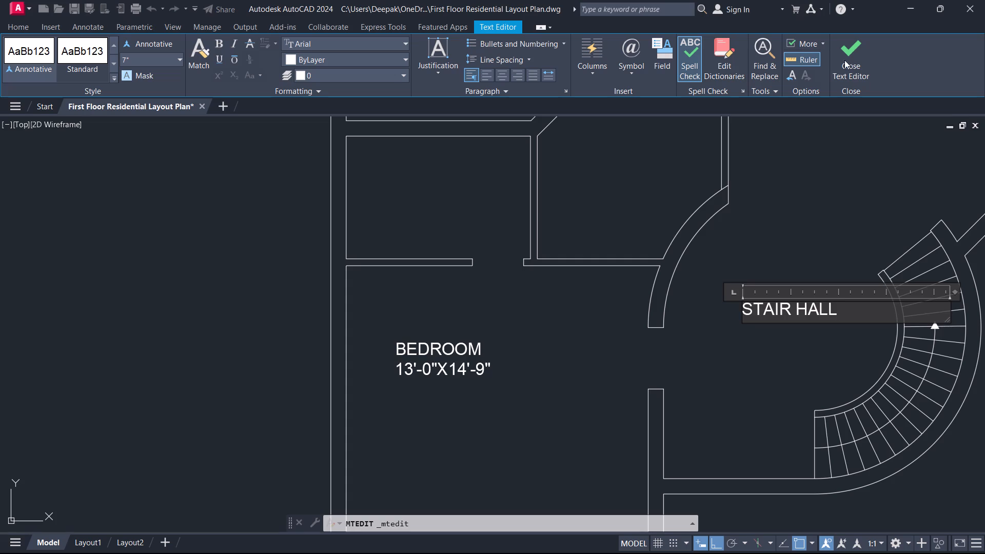
{"action": "left_click", "coordinate": [855, 61]}
Copy the STAIR HALL label, with Ortho off, into the angled room between the stair hall and the small room above the bedroom.
{"action": "scroll", "coordinate": [640, 291], "scroll_direction": "down", "scroll_amount": 2}
{"action": "middle_click_drag", "start_coordinate": [640, 290], "coordinate": [646, 333]}
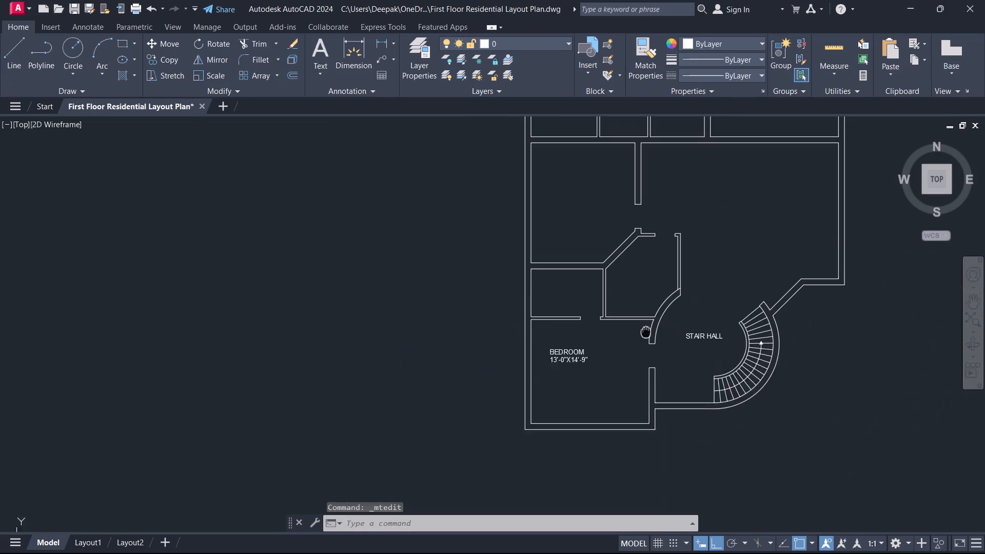
{"action": "middle_click_drag", "start_coordinate": [646, 333], "coordinate": [646, 343]}
{"action": "scroll", "coordinate": [708, 353], "scroll_direction": "up", "scroll_amount": 1}
{"action": "scroll", "coordinate": [756, 364], "scroll_direction": "up", "scroll_amount": 1}
{"action": "left_click", "coordinate": [720, 362]}
{"action": "left_click", "coordinate": [681, 325]}
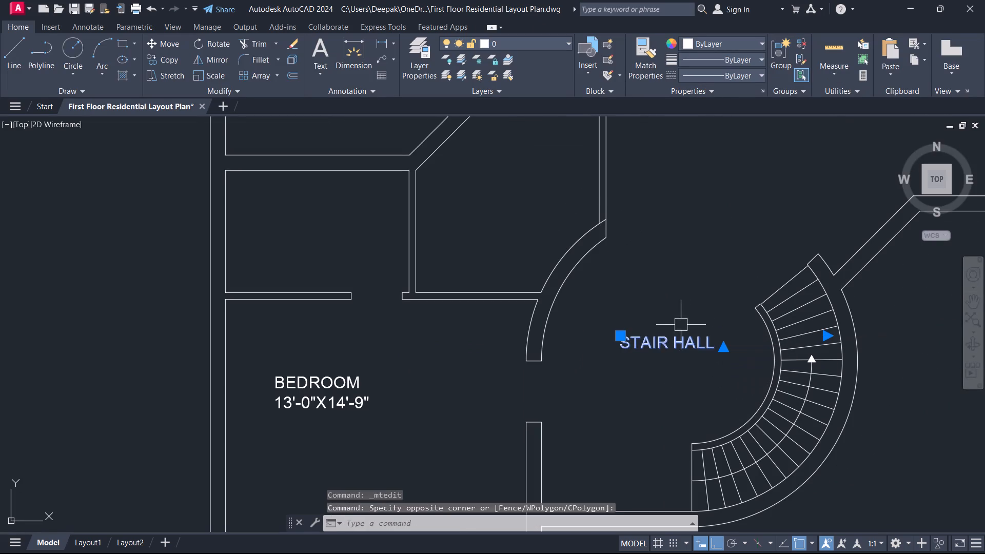
{"action": "key", "text": "c"}
{"action": "key", "text": "o"}
{"action": "key", "text": "space"}
{"action": "left_click_drag", "start_coordinate": [665, 338], "coordinate": [664, 330]}
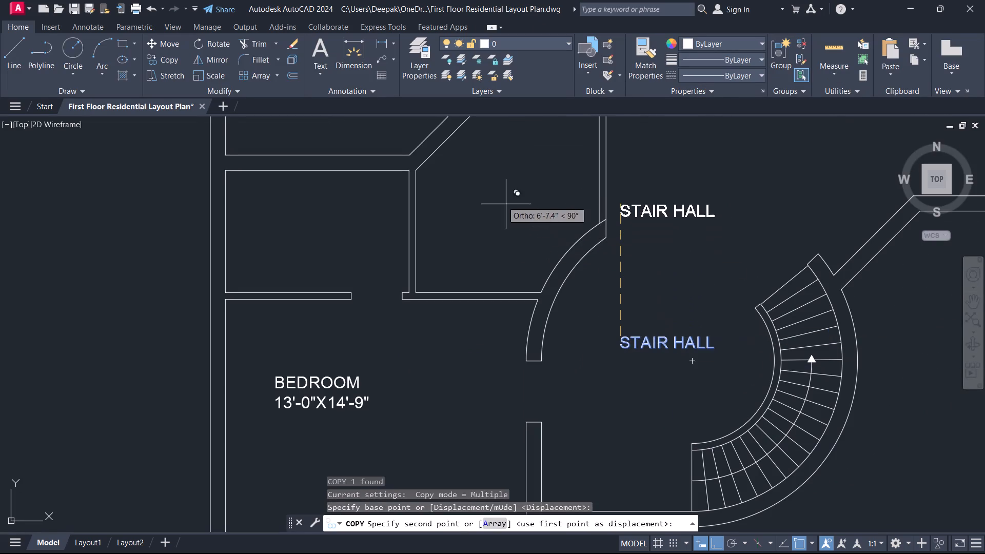
{"action": "middle_click_drag", "start_coordinate": [494, 192], "coordinate": [503, 235]}
{"action": "key", "text": "F8"}
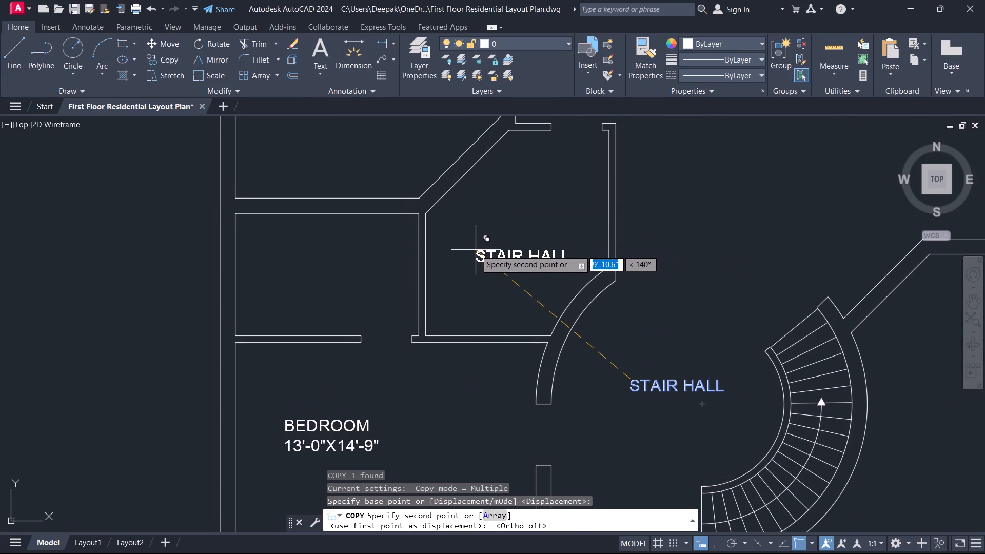
{"action": "scroll", "coordinate": [482, 215], "scroll_direction": "up", "scroll_amount": 1}
{"action": "left_click", "coordinate": [476, 227]}
{"action": "key", "text": "Escape"}
Replace the copied label's text with STORE and 9'-0"X8'-5" on a second line.
{"action": "double_click", "coordinate": [521, 240]}
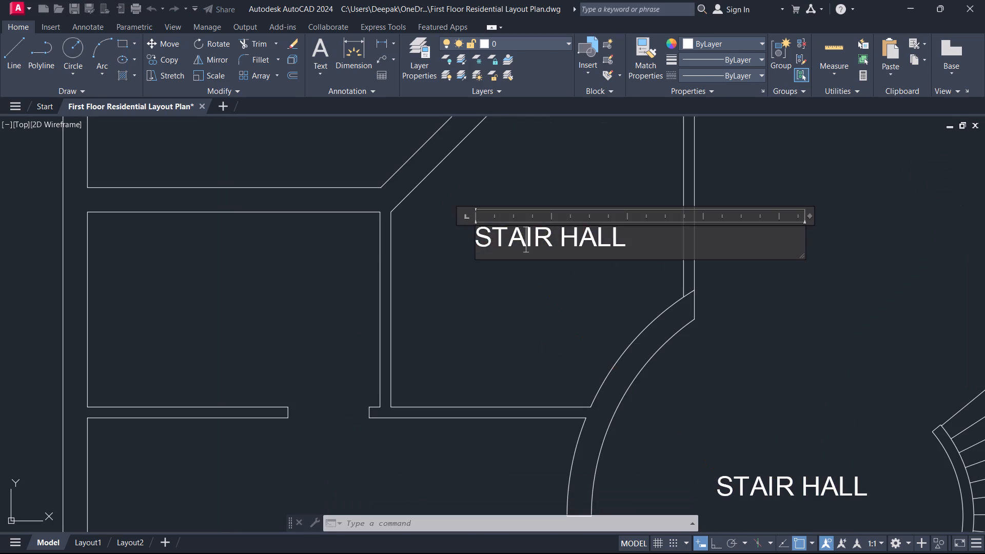
{"action": "key", "text": "ctrl+a"}
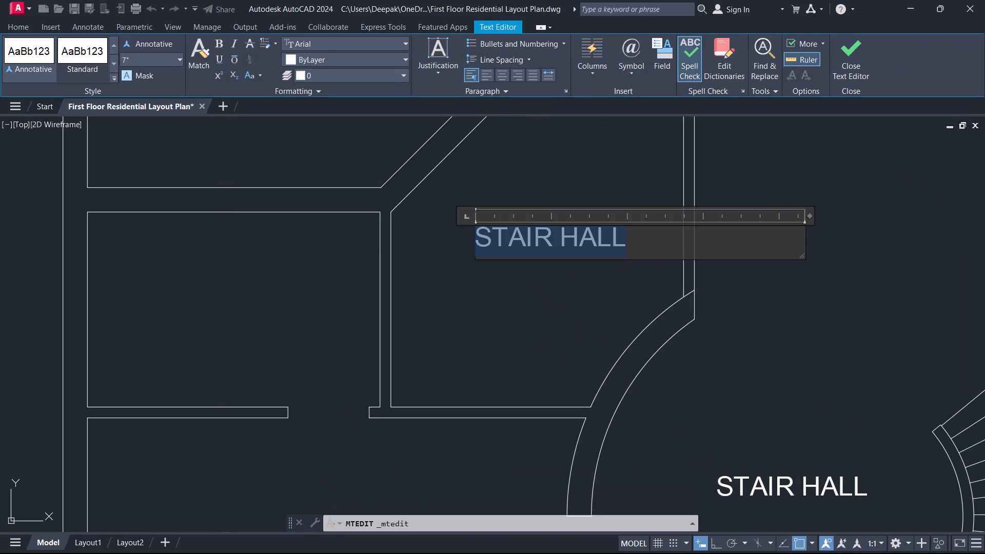
{"action": "type", "text": "STRO"}
{"action": "key", "text": "BackSpace"}
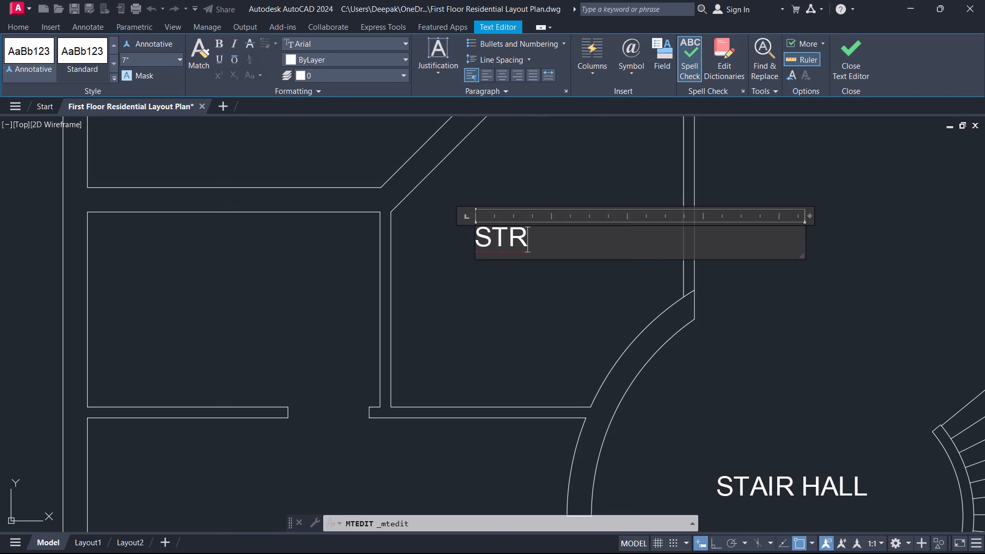
{"action": "key", "text": "BackSpace"}
{"action": "type", "text": "ORE"}
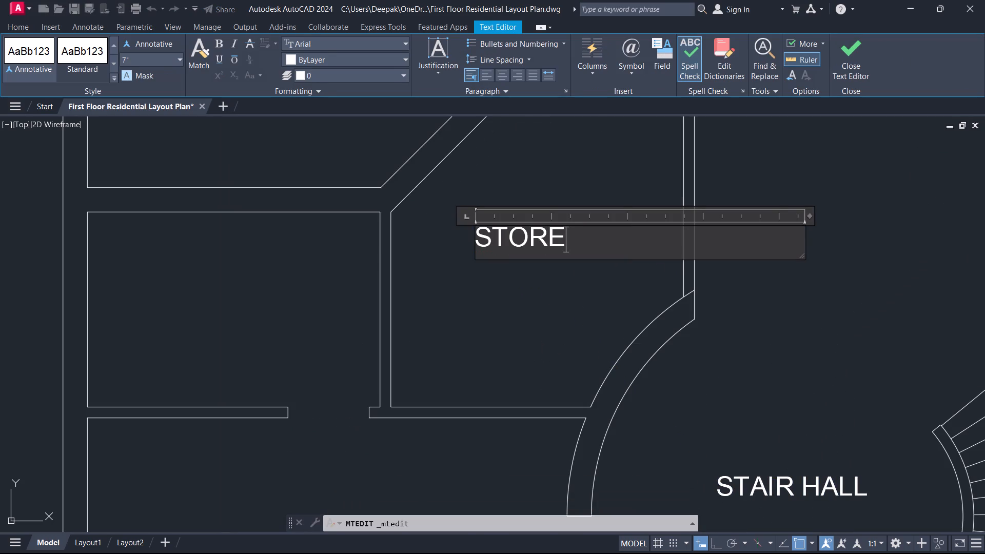
{"action": "key", "text": "Return"}
{"action": "type", "text": "9'"}
{"action": "type", "text": "-0\""}
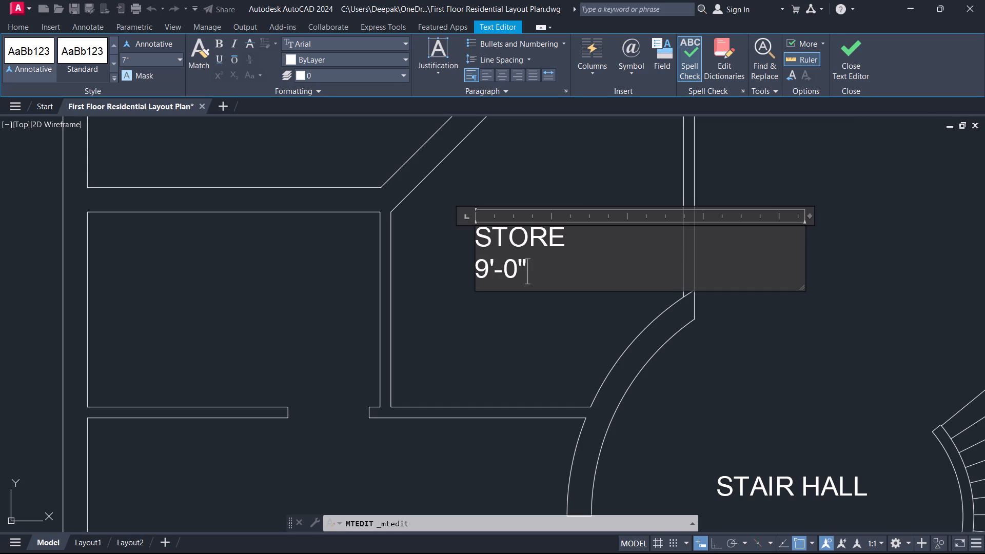
{"action": "key", "text": "x"}
{"action": "type", "text": "8'"}
{"action": "key", "text": "minus"}
{"action": "key", "text": "4"}
{"action": "key", "text": "BackSpace"}
{"action": "type", "text": "5\""}
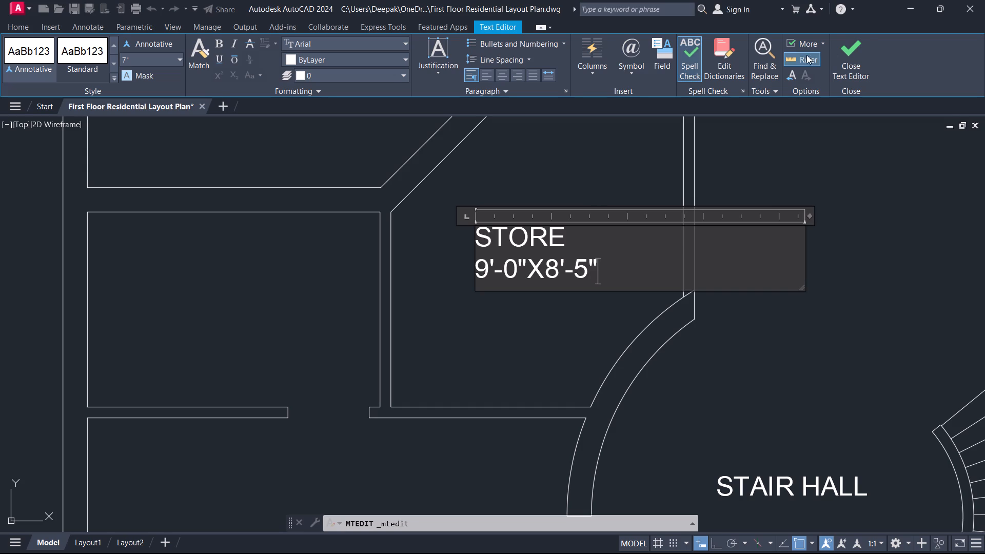
{"action": "left_click", "coordinate": [848, 57]}
Copy the STORE label into the small rectangular room directly above the labelled bedroom.
{"action": "scroll", "coordinate": [501, 292], "scroll_direction": "down", "scroll_amount": 1}
{"action": "middle_click_drag", "start_coordinate": [505, 291], "coordinate": [596, 291]}
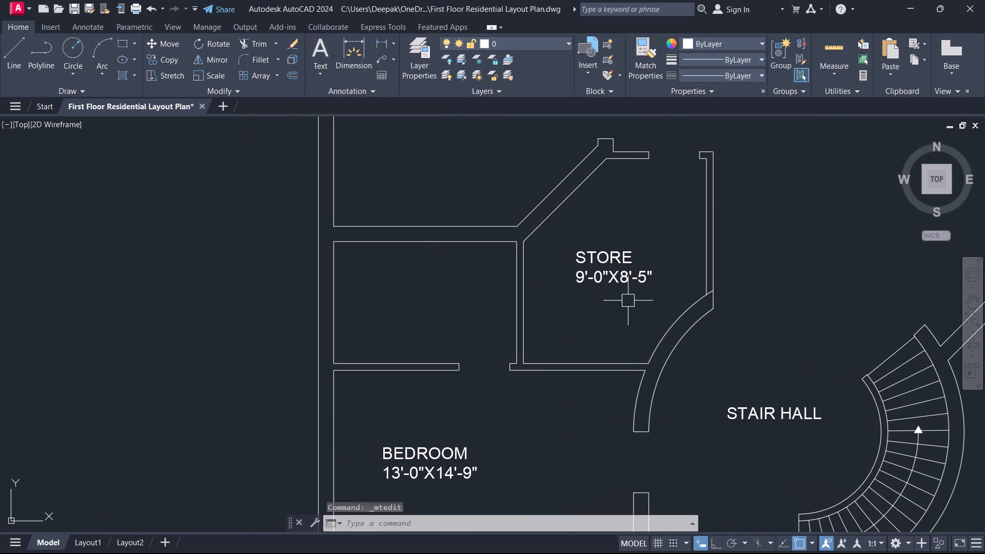
{"action": "left_click_drag", "start_coordinate": [627, 299], "coordinate": [619, 285]}
{"action": "left_click", "coordinate": [608, 253]}
{"action": "key", "text": "c"}
{"action": "type", "text": "O"}
{"action": "key", "text": "space"}
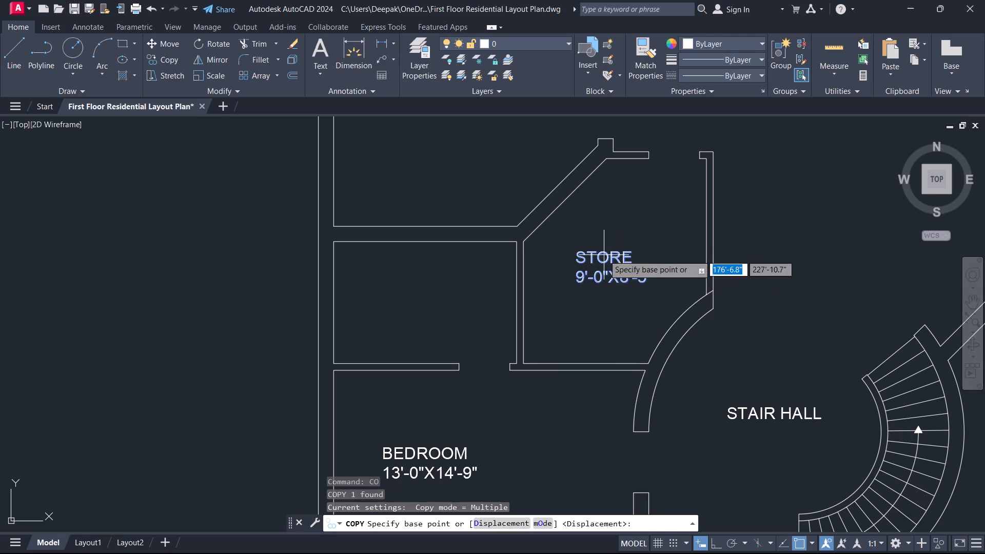
{"action": "left_click", "coordinate": [604, 255]}
{"action": "scroll", "coordinate": [427, 286], "scroll_direction": "up", "scroll_amount": 1}
{"action": "left_click", "coordinate": [399, 289]}
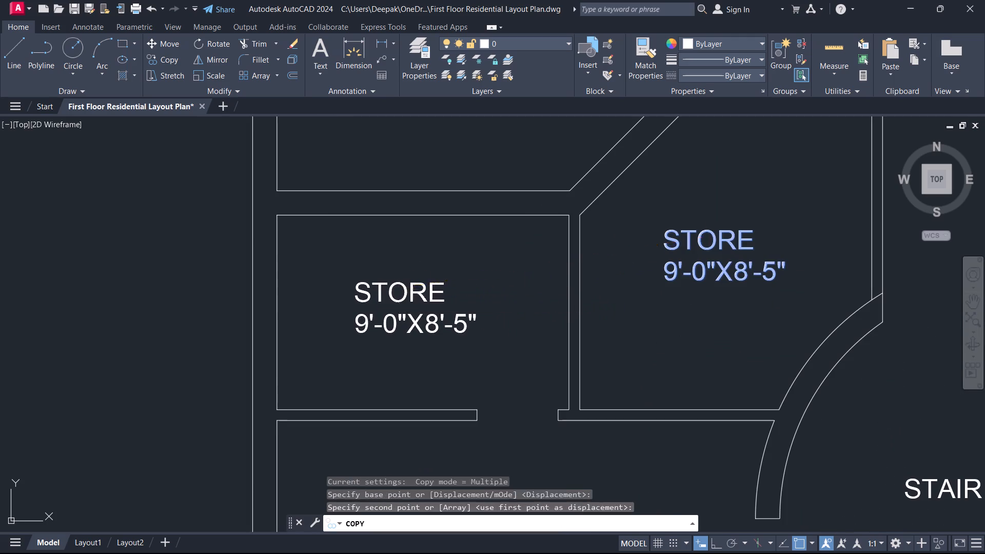
{"action": "key", "text": "Escape"}
Replace the text of the label in the small room with BATH and 9'-0"X6'-0" on a second line.
{"action": "double_click", "coordinate": [401, 290]}
{"action": "key", "text": "ctrl+a"}
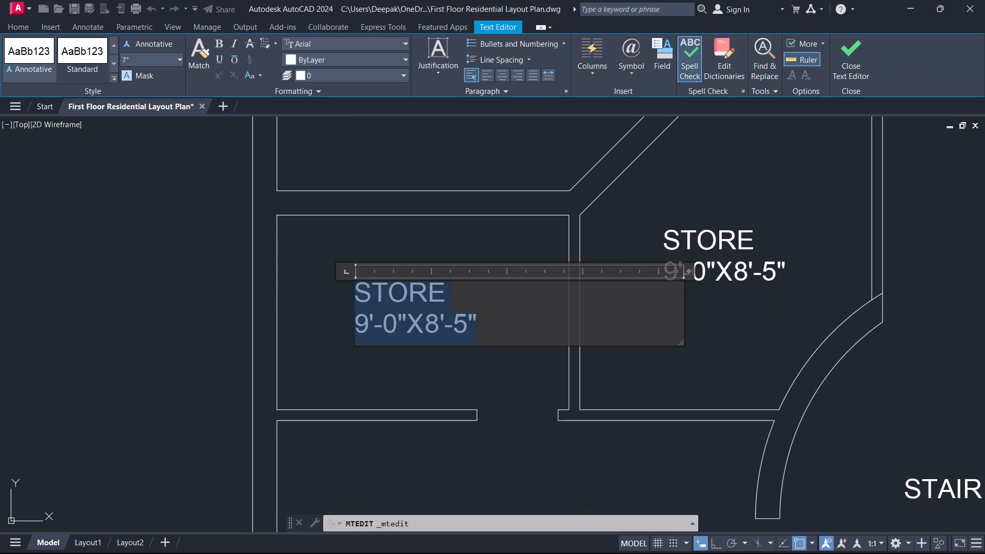
{"action": "type", "text": "BATH"}
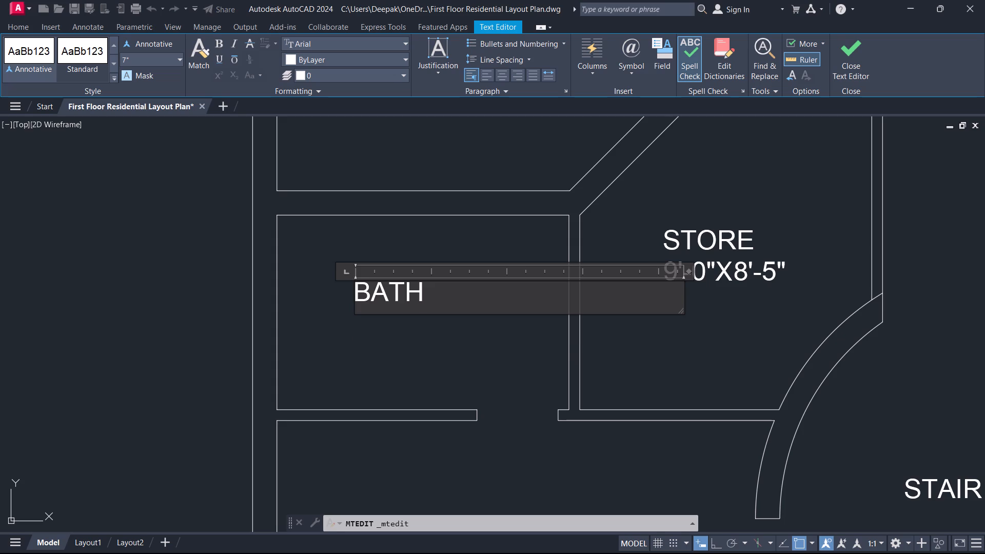
{"action": "key", "text": "Return"}
{"action": "type", "text": "9'-0\"X"}
{"action": "type", "text": "6'"}
{"action": "type", "text": "-0\""}
{"action": "key", "text": "ctrl+a"}
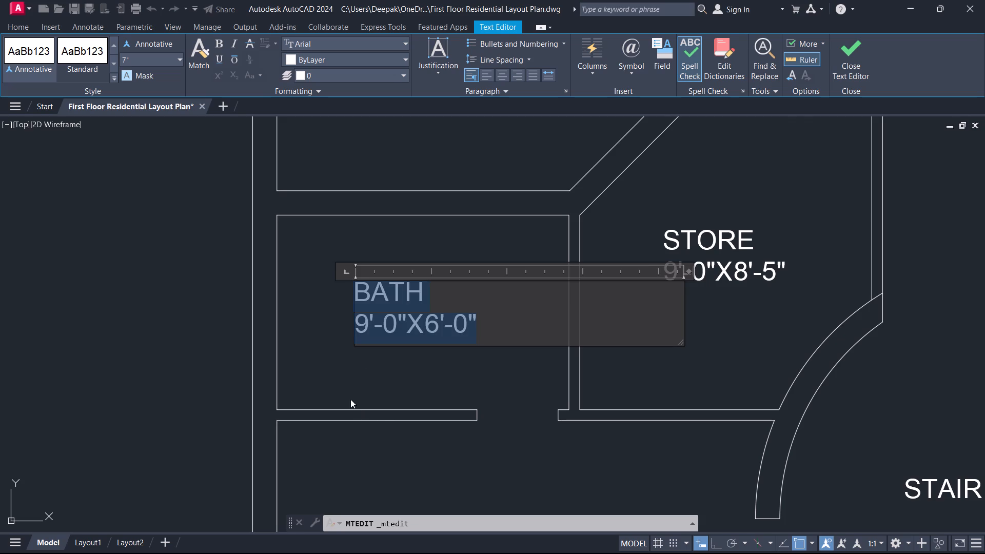
{"action": "left_click", "coordinate": [854, 51]}
{"action": "double_click", "coordinate": [395, 293]}
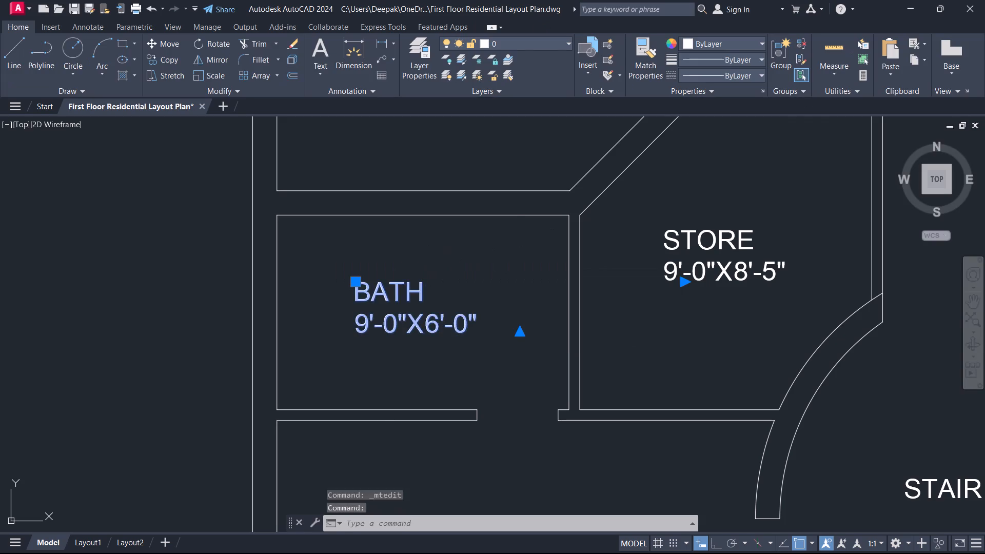
{"action": "key", "text": "Escape"}
Copy the BATH label about 13' upward into the larger room above the bath.
{"action": "scroll", "coordinate": [395, 312], "scroll_direction": "down", "scroll_amount": 3}
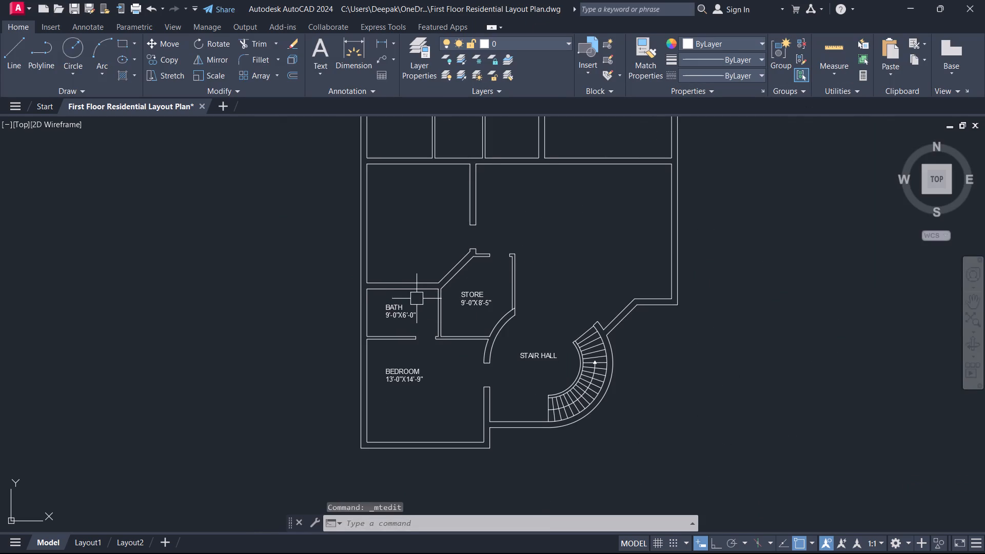
{"action": "scroll", "coordinate": [401, 300], "scroll_direction": "up", "scroll_amount": 3}
{"action": "left_click", "coordinate": [388, 332]}
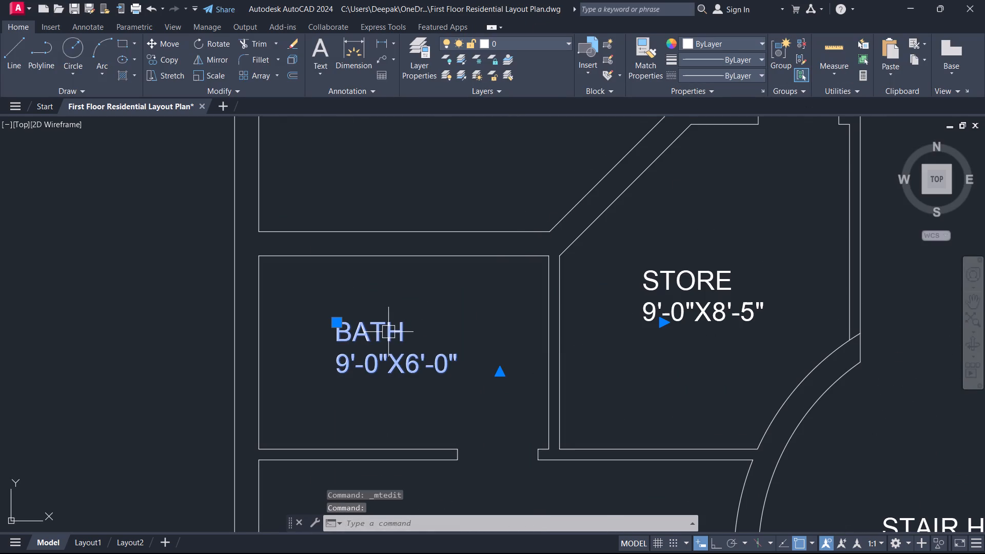
{"action": "type", "text": "CO"}
{"action": "key", "text": "space"}
{"action": "left_click", "coordinate": [388, 332]}
{"action": "middle_click_drag", "start_coordinate": [378, 213], "coordinate": [379, 389]}
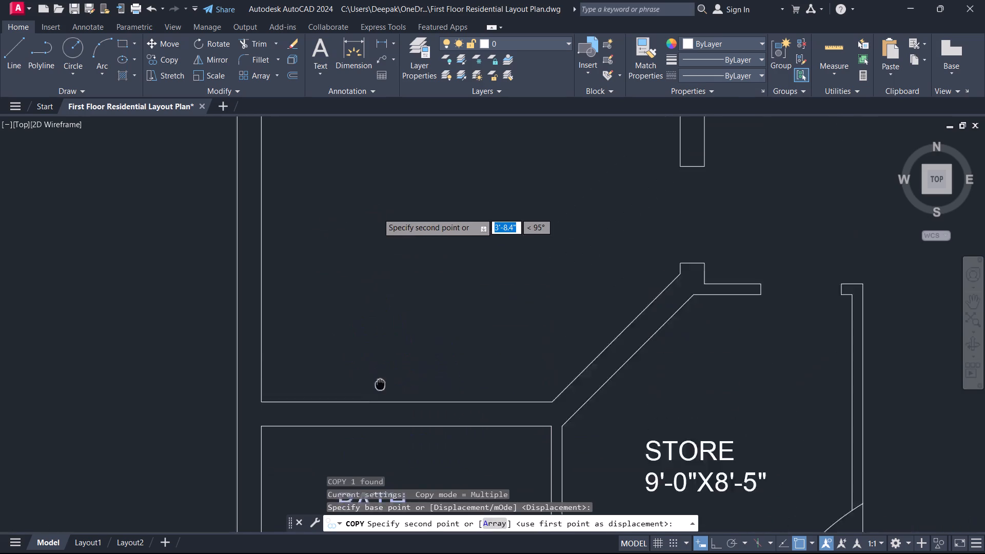
{"action": "middle_click_drag", "start_coordinate": [379, 389], "coordinate": [375, 408]}
{"action": "scroll", "coordinate": [406, 241], "scroll_direction": "down", "scroll_amount": 3}
{"action": "middle_click_drag", "start_coordinate": [406, 241], "coordinate": [391, 364]}
{"action": "scroll", "coordinate": [390, 364], "scroll_direction": "up", "scroll_amount": 3}
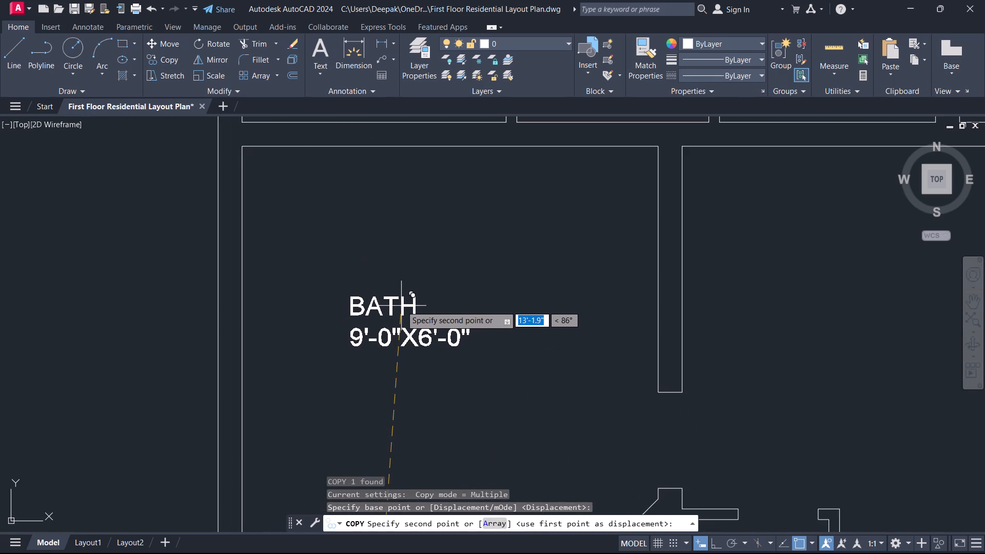
{"action": "left_click", "coordinate": [403, 303]}
{"action": "key", "text": "Escape"}
Replace the upper copied label's text with BEDROOM and 13'-0"X15'-0" on a second line.
{"action": "double_click", "coordinate": [404, 302]}
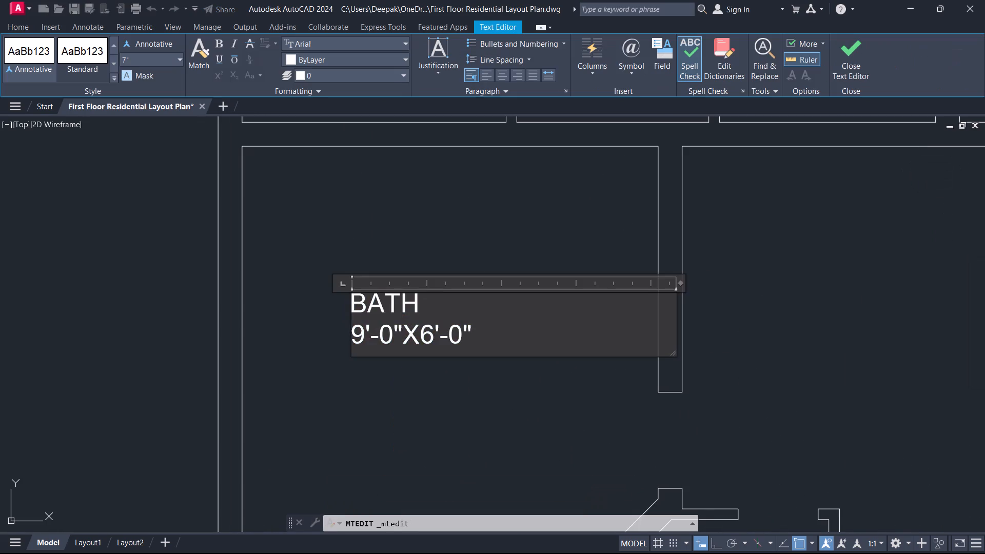
{"action": "key", "text": "ctrl+a"}
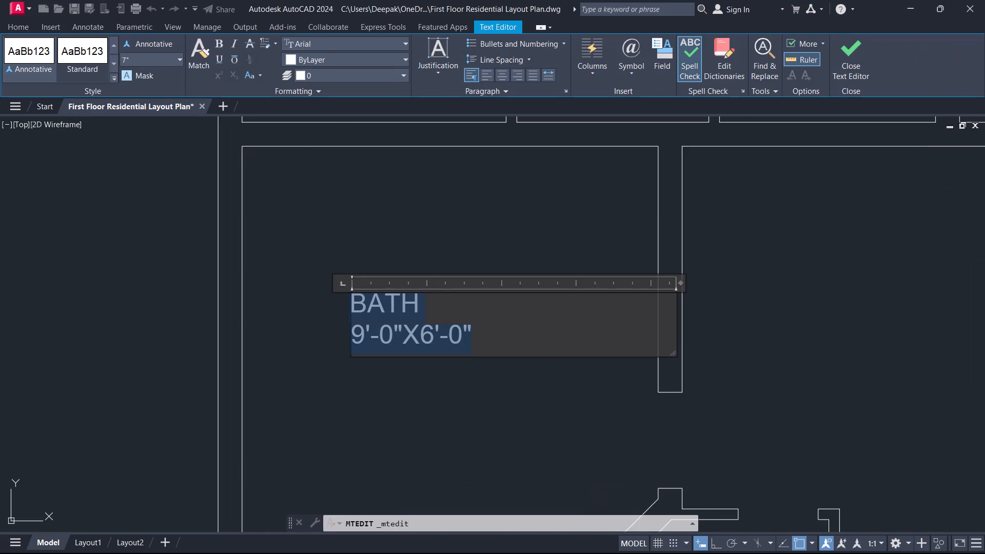
{"action": "type", "text": "BED"}
{"action": "type", "text": "ROOM"}
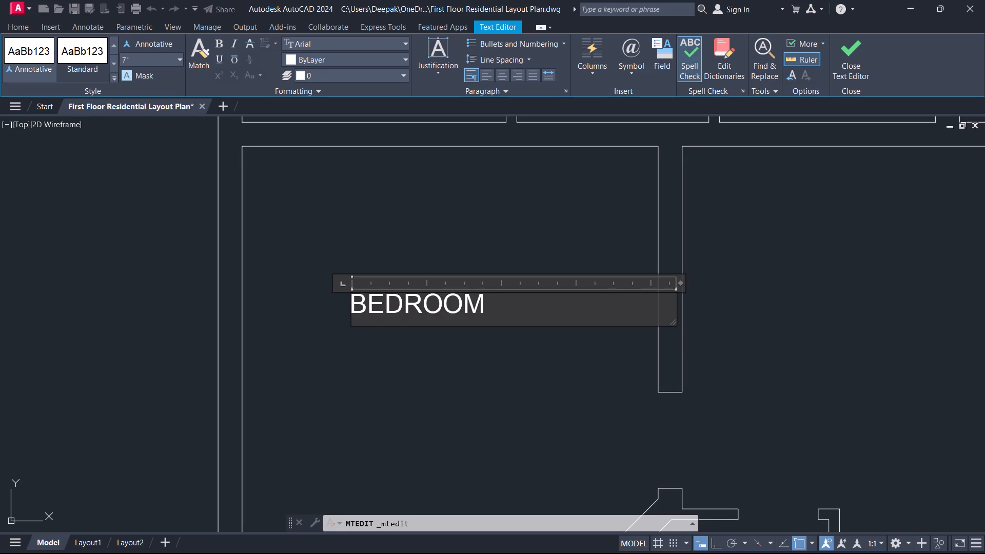
{"action": "key", "text": "Return"}
{"action": "type", "text": "13'"}
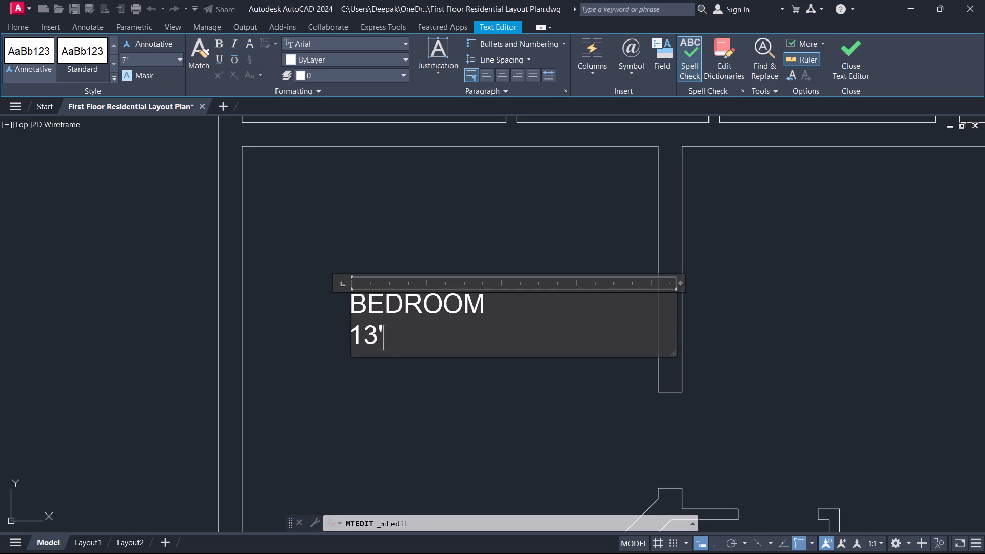
{"action": "type", "text": "-0"}
{"action": "type", "text": "\"X"}
{"action": "type", "text": "15'"}
{"action": "type", "text": "-0\""}
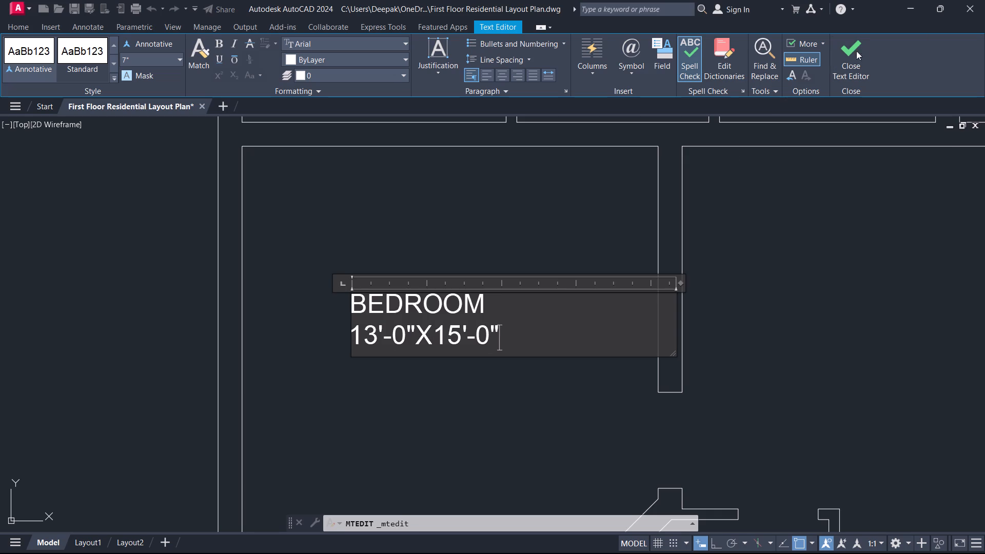
{"action": "left_click", "coordinate": [862, 49]}
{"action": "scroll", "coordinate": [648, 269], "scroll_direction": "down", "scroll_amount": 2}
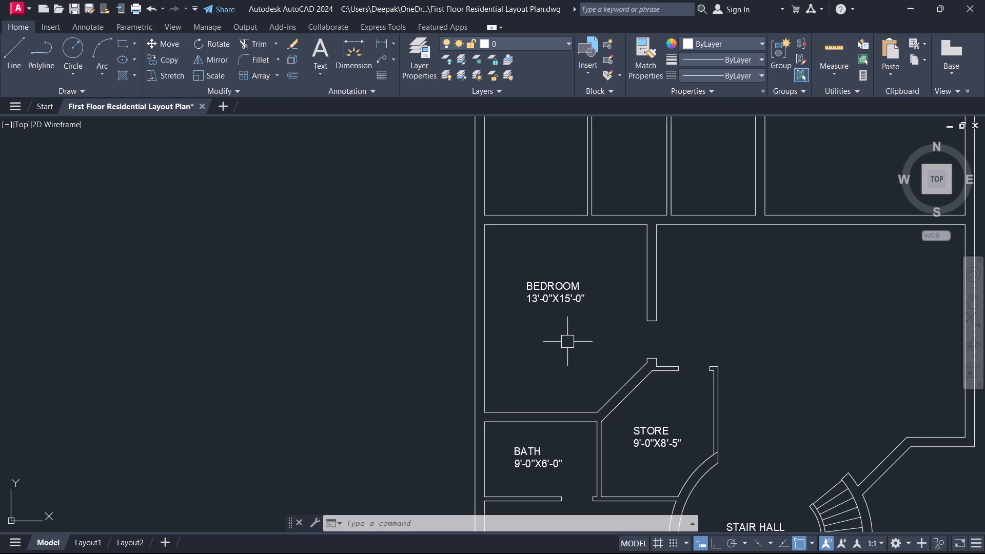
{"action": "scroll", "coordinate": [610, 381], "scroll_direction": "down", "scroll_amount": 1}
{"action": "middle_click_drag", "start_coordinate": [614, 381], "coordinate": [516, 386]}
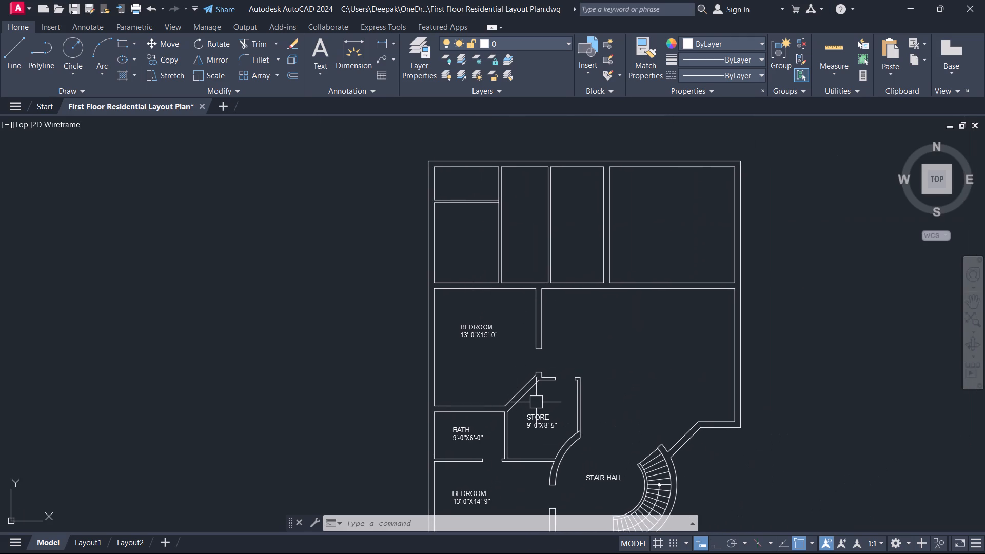
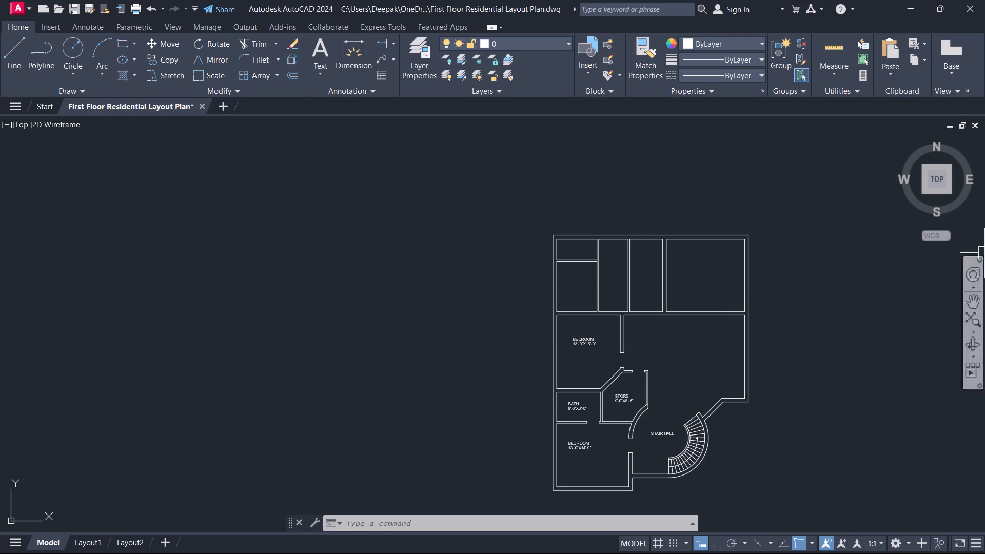
Copy the BEDROOM 13'-0"X15'-0" label into the large empty room at the plan's upper-right corner.
{"action": "scroll", "coordinate": [664, 268], "scroll_direction": "up", "scroll_amount": 2}
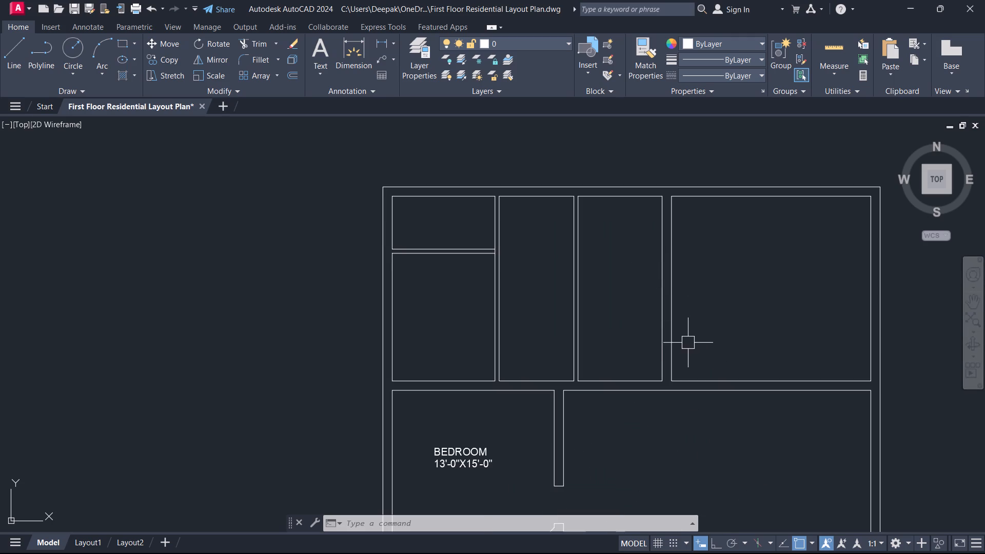
{"action": "scroll", "coordinate": [752, 341], "scroll_direction": "up", "scroll_amount": 1}
{"action": "scroll", "coordinate": [751, 341], "scroll_direction": "down", "scroll_amount": 1}
{"action": "scroll", "coordinate": [605, 386], "scroll_direction": "down", "scroll_amount": 1}
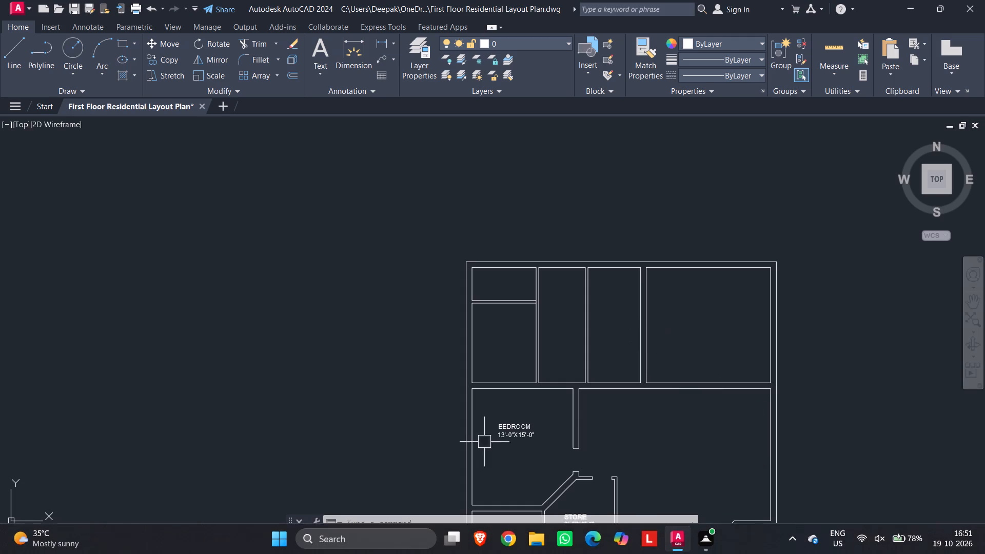
{"action": "scroll", "coordinate": [508, 446], "scroll_direction": "up", "scroll_amount": 2}
{"action": "middle_click_drag", "start_coordinate": [563, 431], "coordinate": [756, 342]}
{"action": "left_click_drag", "start_coordinate": [717, 355], "coordinate": [709, 346]}
{"action": "left_click", "coordinate": [633, 261]}
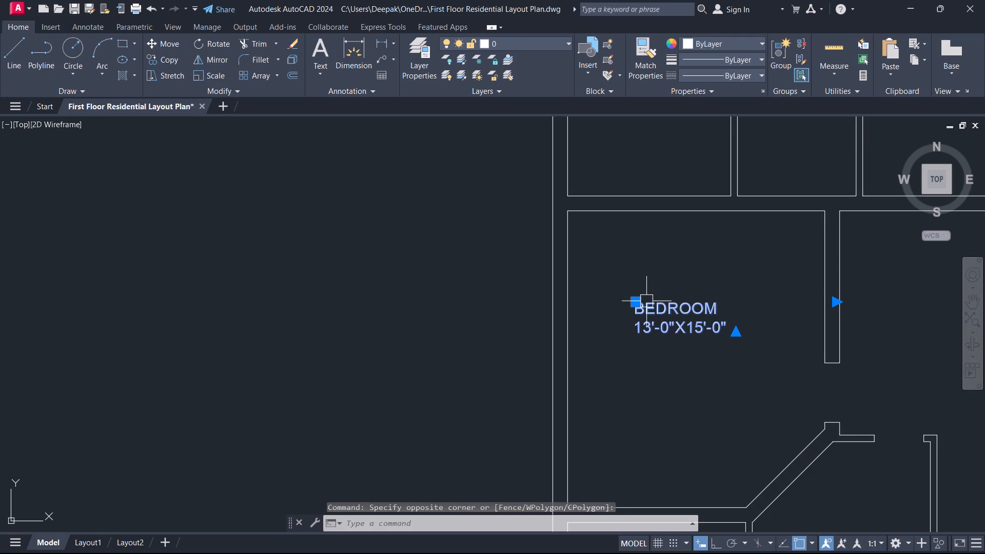
{"action": "type", "text": "CO"}
{"action": "key", "text": "space"}
{"action": "left_click", "coordinate": [646, 301]}
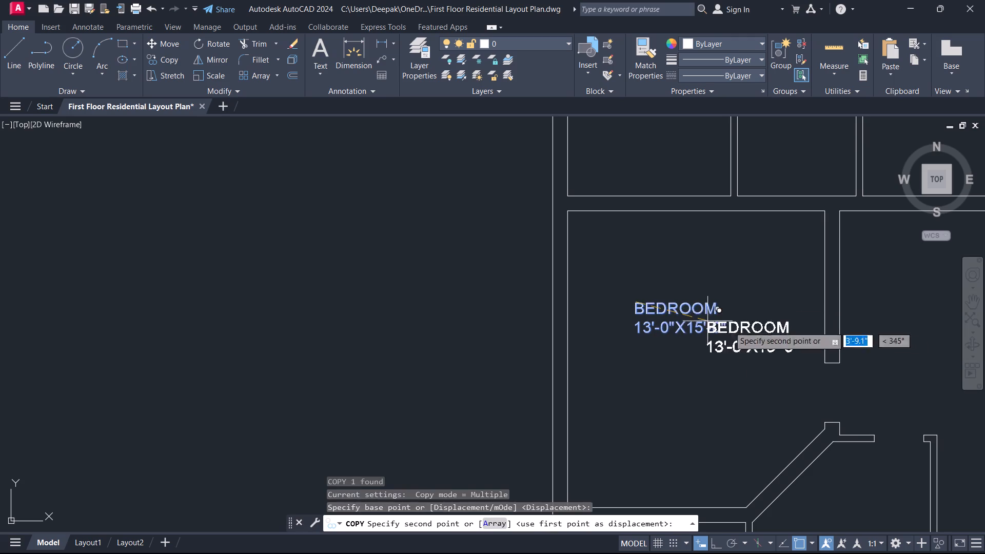
{"action": "middle_click_drag", "start_coordinate": [798, 260], "coordinate": [190, 378]}
{"action": "scroll", "coordinate": [189, 378], "scroll_direction": "down", "scroll_amount": 1}
{"action": "scroll", "coordinate": [407, 226], "scroll_direction": "up", "scroll_amount": 1}
{"action": "middle_click_drag", "start_coordinate": [361, 255], "coordinate": [365, 256]}
{"action": "scroll", "coordinate": [367, 258], "scroll_direction": "up", "scroll_amount": 1}
{"action": "middle_click_drag", "start_coordinate": [365, 256], "coordinate": [367, 340]}
{"action": "scroll", "coordinate": [354, 308], "scroll_direction": "down", "scroll_amount": 3}
{"action": "left_click", "coordinate": [354, 305]}
{"action": "key", "text": "Escape"}
Replace the size line of the copied BEDROOM label with 16'X14'.
{"action": "double_click", "coordinate": [372, 314]}
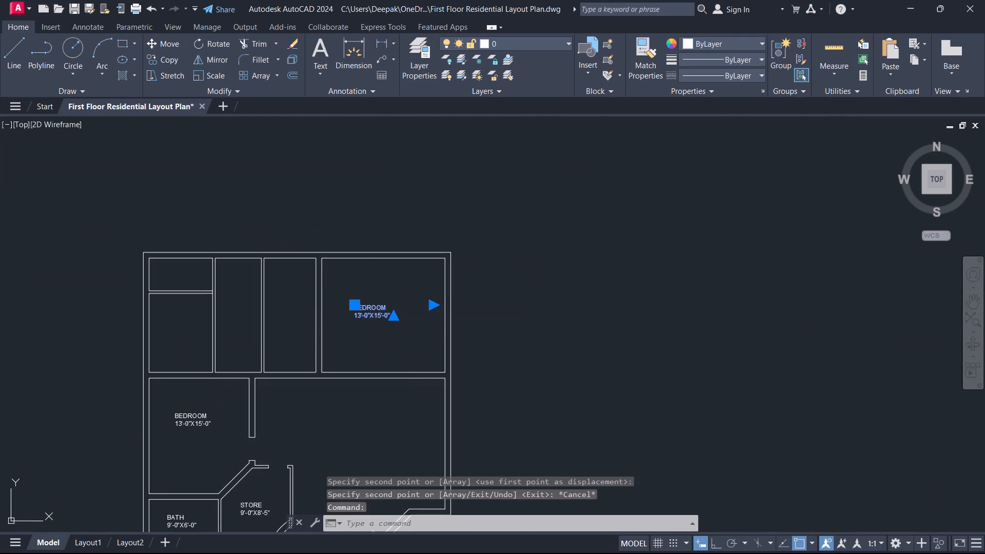
{"action": "key", "text": "ctrl+a"}
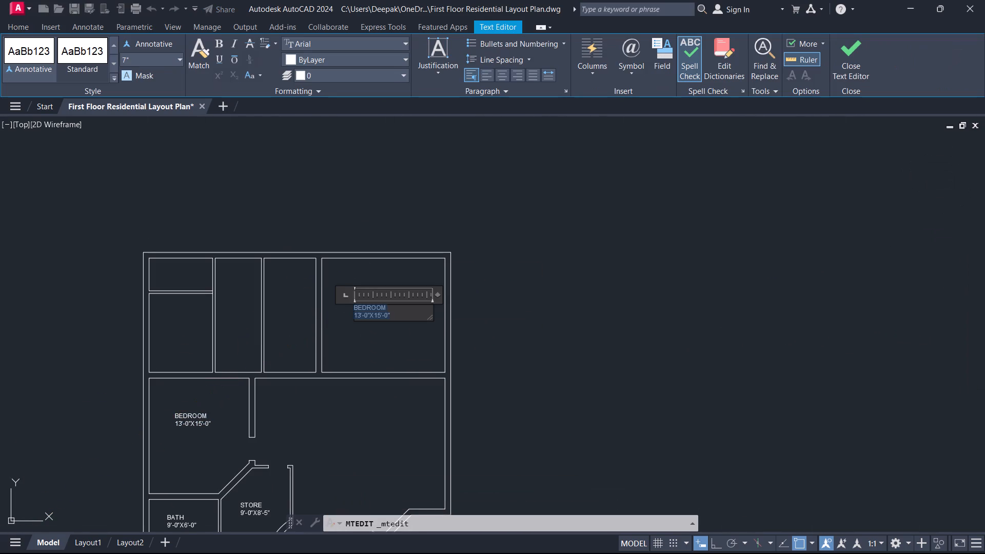
{"action": "left_click", "coordinate": [404, 318]}
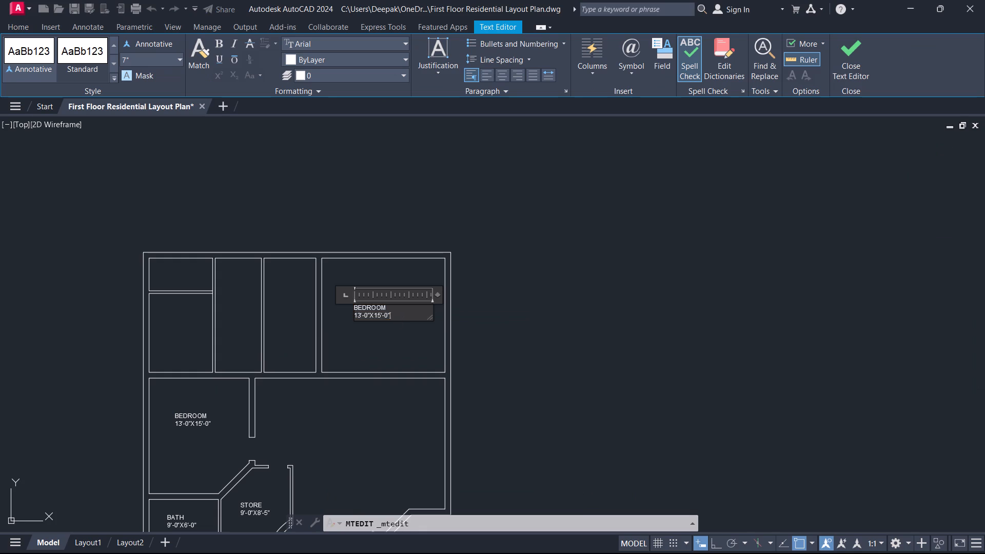
{"action": "key", "text": "BackSpace"}
{"action": "key", "text": "BackSpace"}
{"action": "key", "text": "BackSpace"}
{"action": "key", "text": "BackSpace"}
{"action": "key", "text": "BackSpace"}
{"action": "key", "text": "BackSpace"}
{"action": "key", "text": "BackSpace"}
{"action": "key", "text": "BackSpace"}
{"action": "key", "text": "BackSpace"}
{"action": "key", "text": "BackSpace"}
{"action": "key", "text": "BackSpace"}
{"action": "key", "text": "BackSpace"}
{"action": "key", "text": "BackSpace"}
{"action": "type", "text": "16'"}
{"action": "type", "text": "X14'"}
{"action": "key", "text": "Return"}
Indent the 16'X14' line with a leading space under BEDROOM and finish the text edit.
{"action": "key", "text": "ctrl+a"}
{"action": "left_click", "coordinate": [159, 60]}
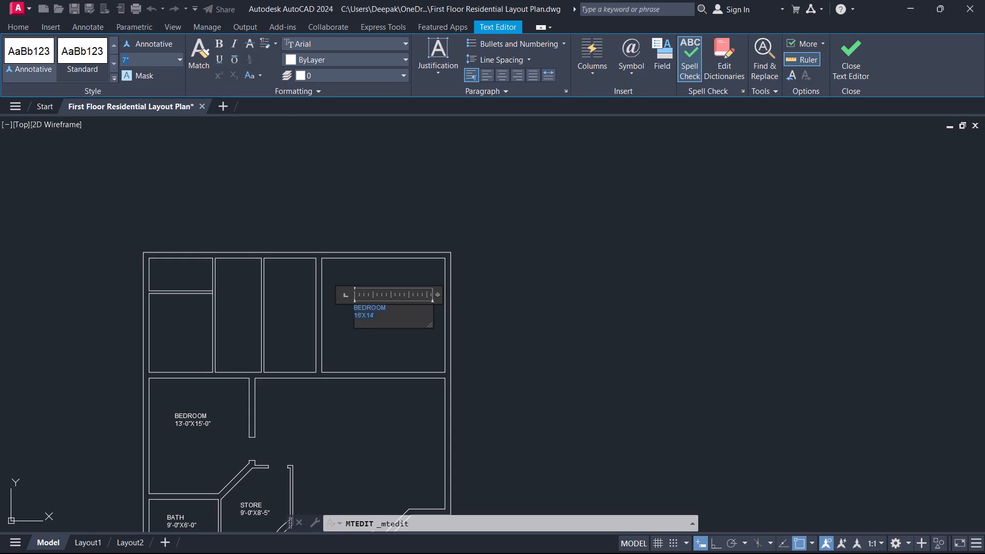
{"action": "left_click", "coordinate": [370, 321]}
{"action": "left_click", "coordinate": [354, 318]}
{"action": "key", "text": "c"}
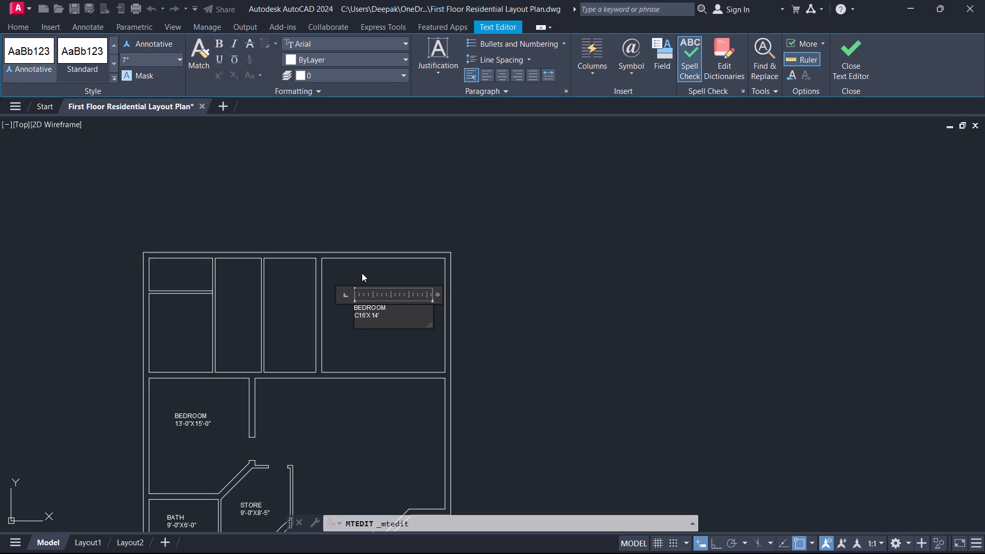
{"action": "key", "text": "BackSpace"}
{"action": "key", "text": "space"}
{"action": "key", "text": "ctrl+a"}
{"action": "left_click", "coordinate": [473, 244]}
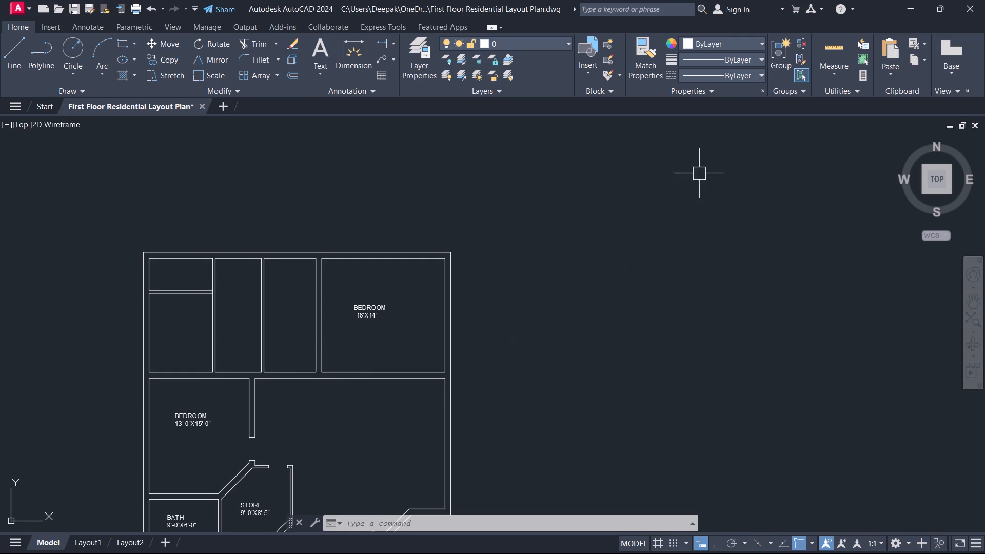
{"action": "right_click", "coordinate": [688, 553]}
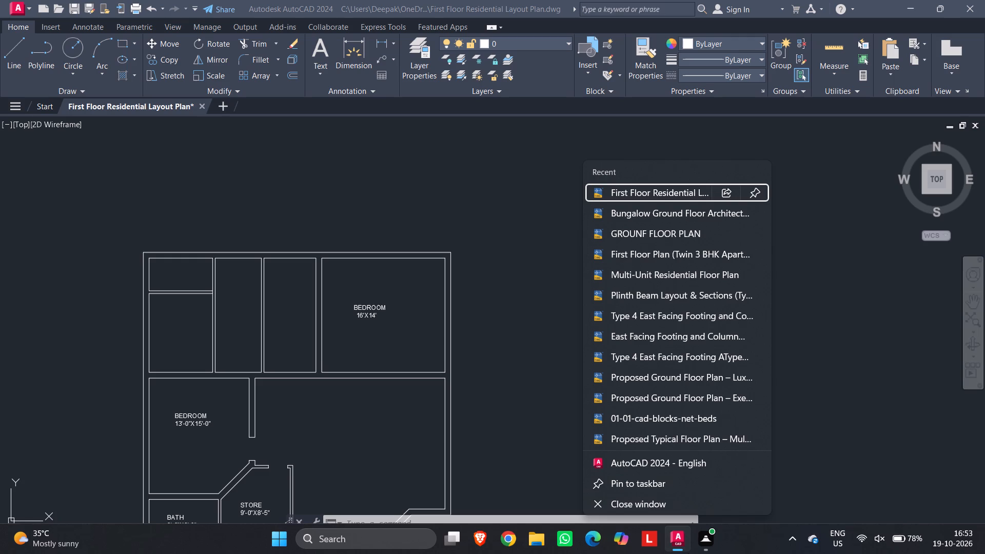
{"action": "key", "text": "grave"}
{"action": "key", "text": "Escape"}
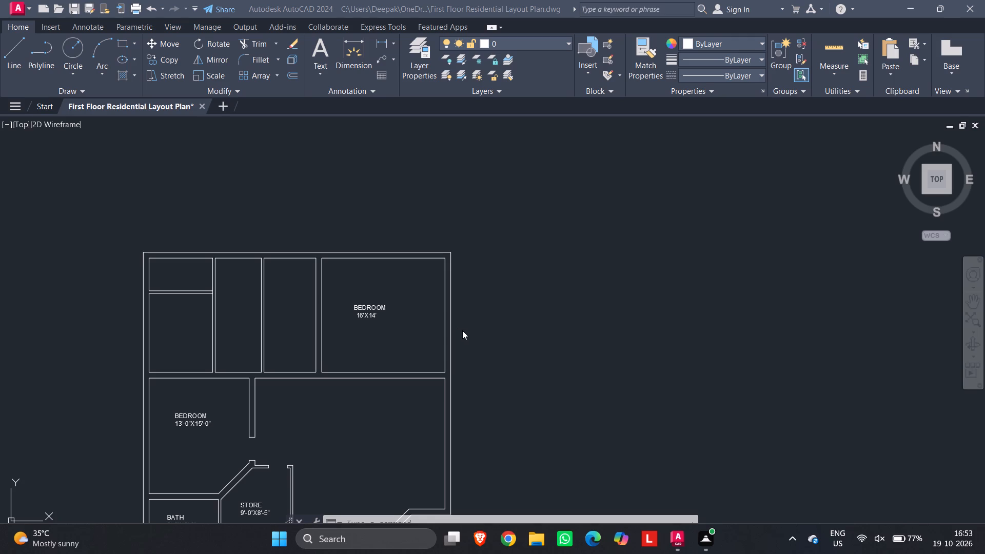
Extend the 16'X14' bedroom's bottom inner wall line across its left partition wall.
{"action": "scroll", "coordinate": [343, 446], "scroll_direction": "up", "scroll_amount": 1}
{"action": "scroll", "coordinate": [306, 329], "scroll_direction": "up", "scroll_amount": 2}
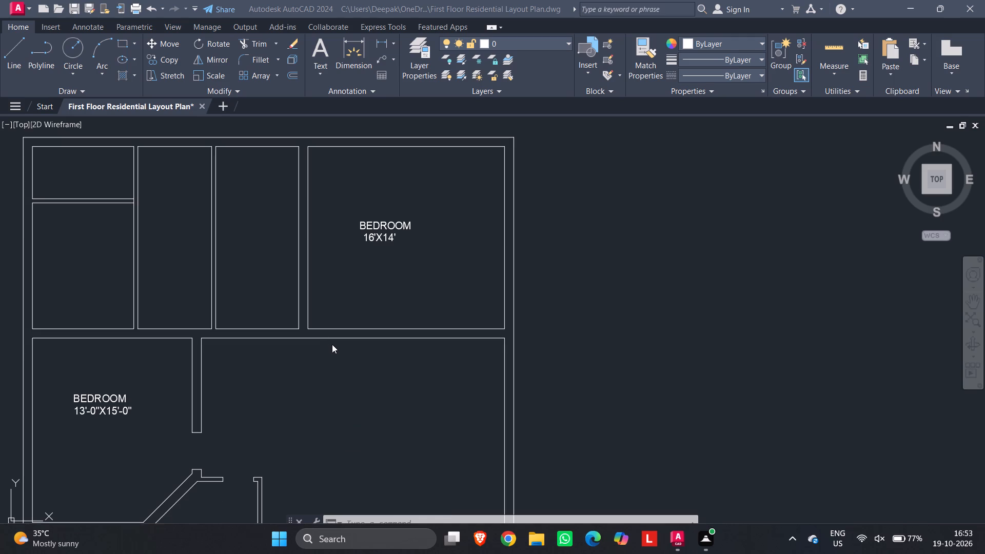
{"action": "middle_click_drag", "start_coordinate": [338, 296], "coordinate": [383, 336]}
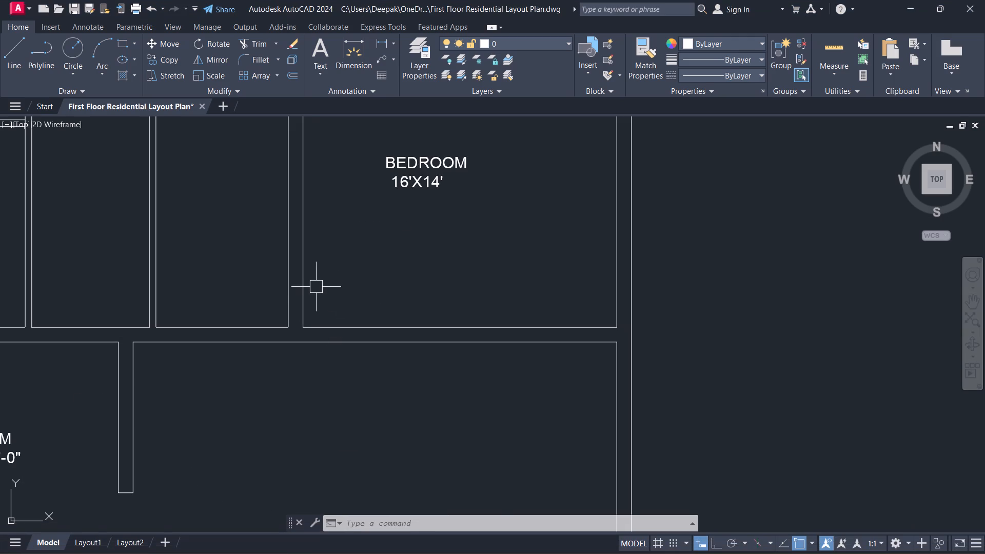
{"action": "type", "text": "EX"}
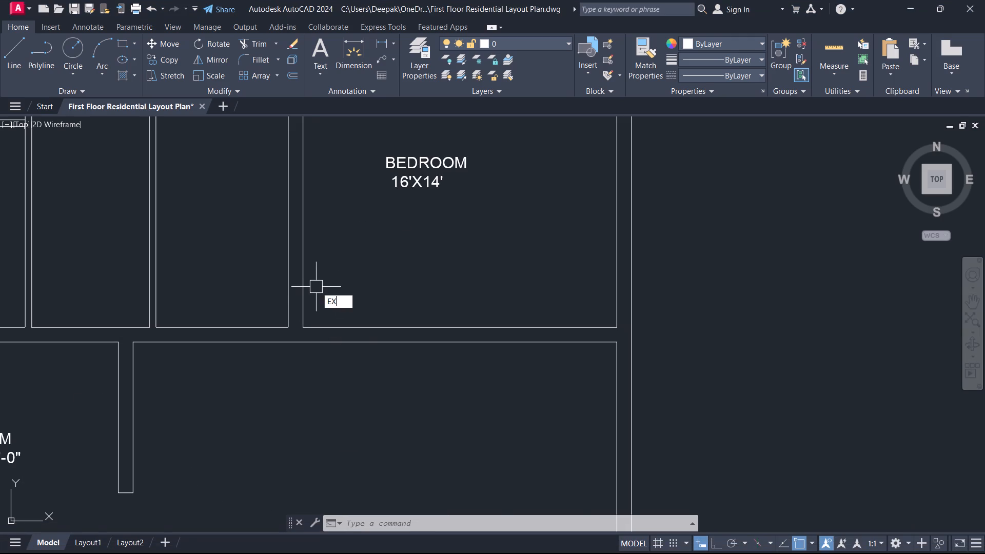
{"action": "key", "text": "space"}
{"action": "left_click", "coordinate": [340, 328]}
{"action": "key", "text": "Escape"}
Offset the 16'X14' bedroom's bottom inner wall line 2' upward into the room.
{"action": "type", "text": "O"}
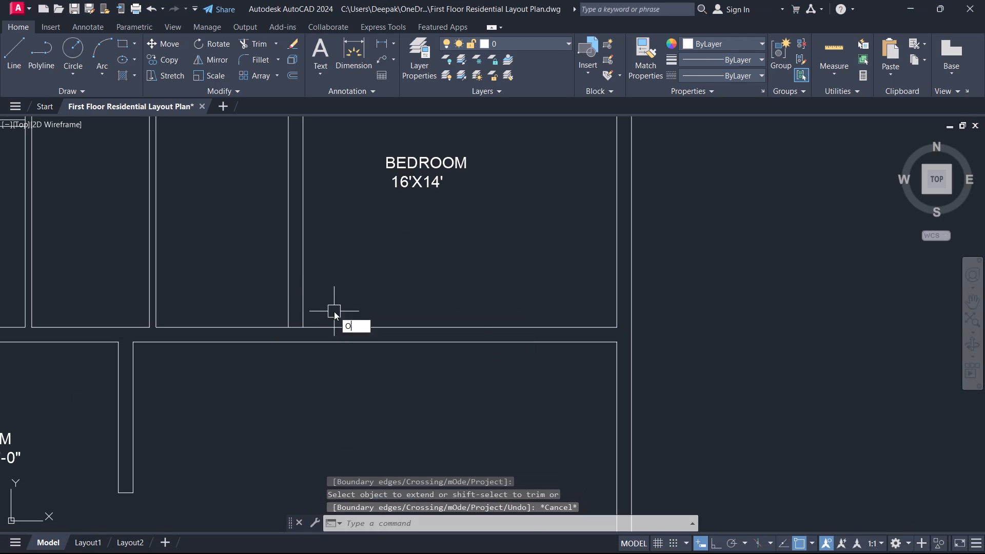
{"action": "key", "text": "space"}
{"action": "type", "text": "2'"}
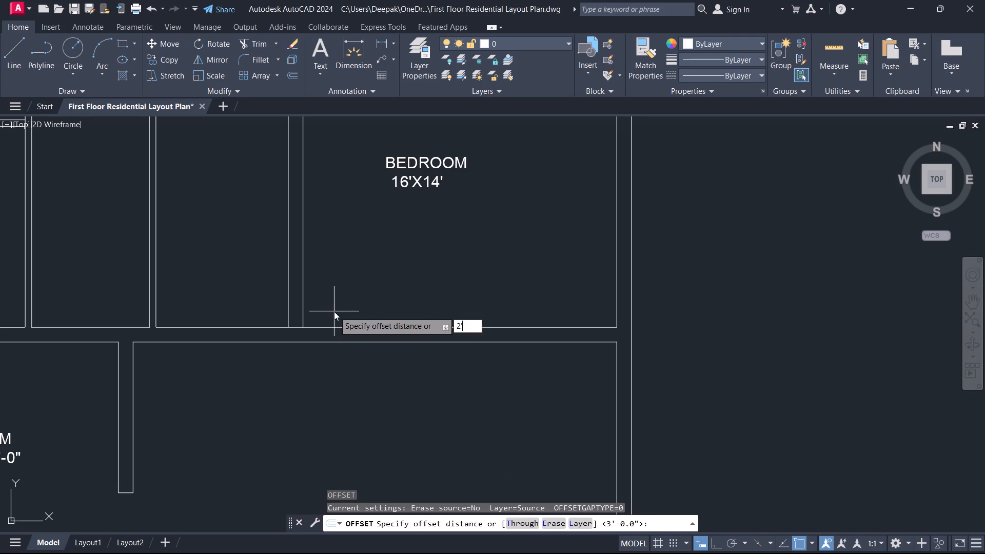
{"action": "key", "text": "Return"}
{"action": "left_click", "coordinate": [460, 322]}
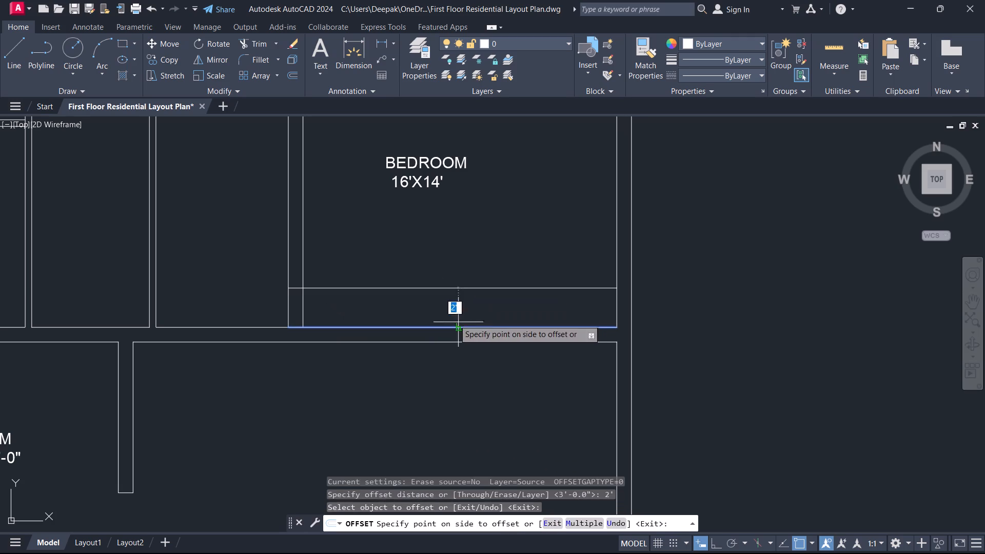
{"action": "left_click", "coordinate": [448, 318]}
{"action": "key", "text": "Escape"}
Offset the new line a further 2'6" upward to mark the door opening's other edge.
{"action": "type", "text": "O"}
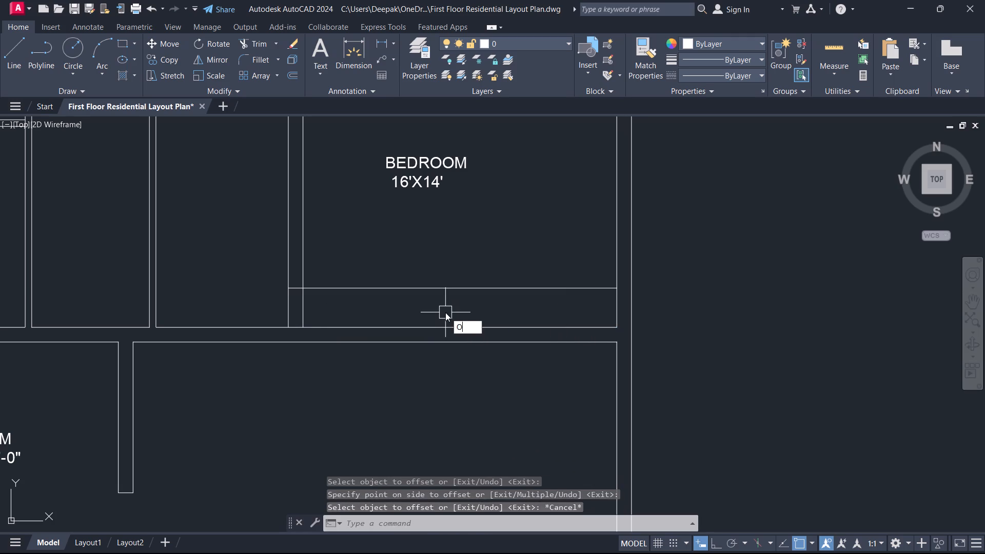
{"action": "key", "text": "space"}
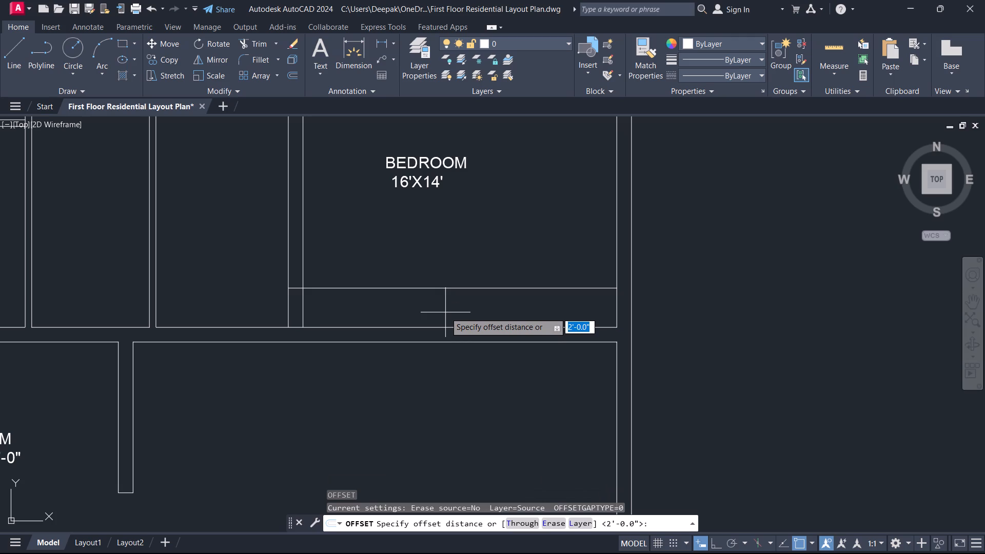
{"action": "type", "text": "2'6"}
{"action": "key", "text": "Return"}
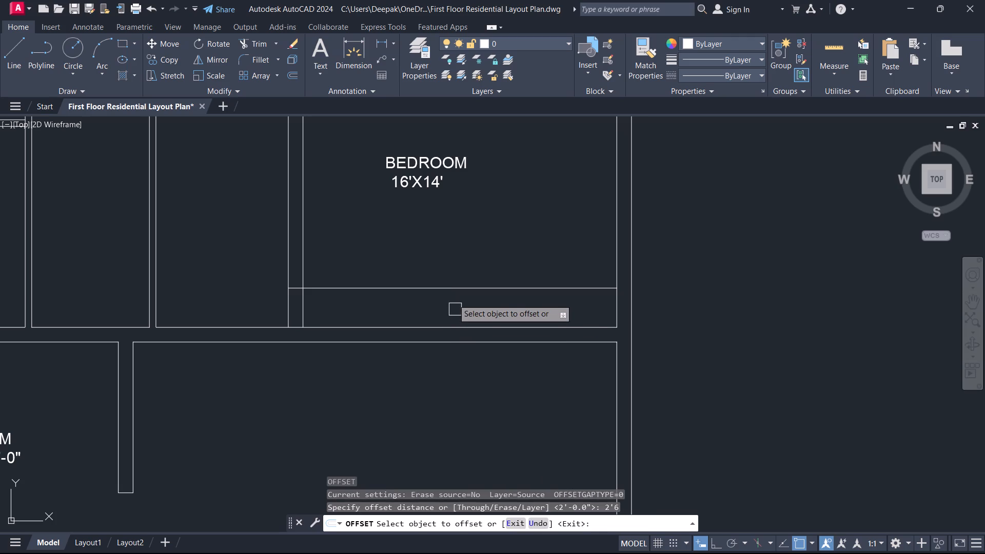
{"action": "left_click", "coordinate": [437, 290]}
{"action": "left_click", "coordinate": [435, 251]}
{"action": "key", "text": "Escape"}
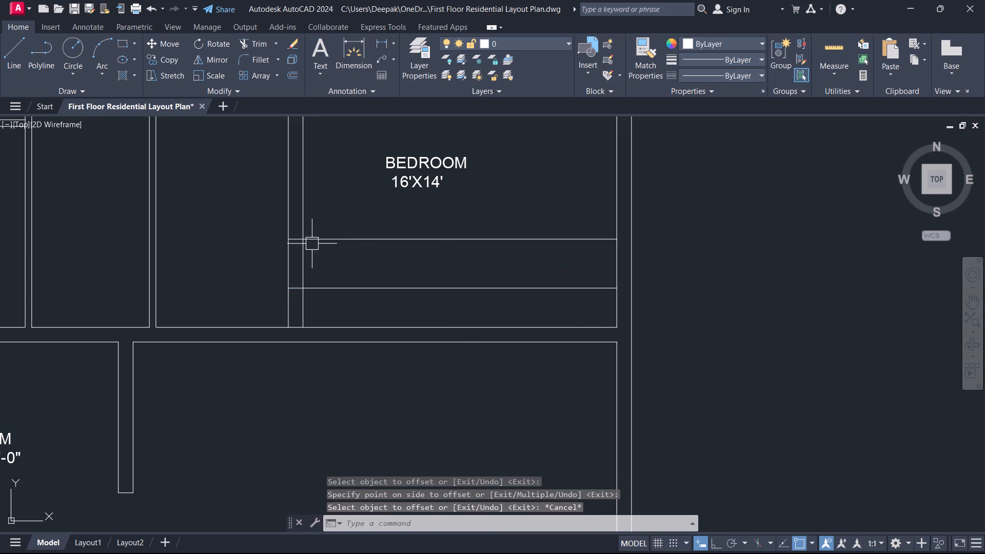
Trim the bedroom's left partition between the two offset lines into a door opening, removing the excess lines and the segment across the partition's base.
{"action": "type", "text": "TR"}
{"action": "key", "text": "space"}
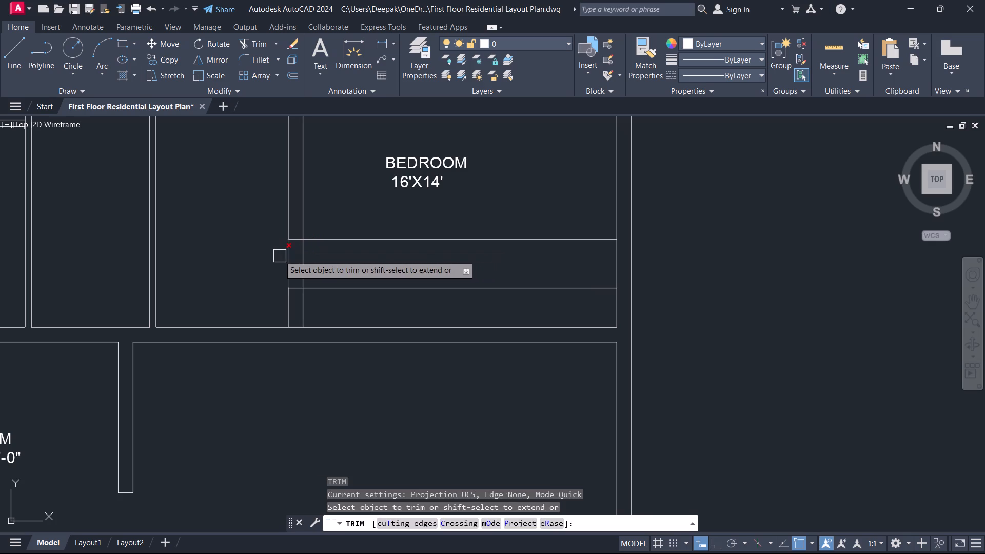
{"action": "left_click", "coordinate": [279, 255]}
{"action": "left_click", "coordinate": [342, 261]}
{"action": "key", "text": "Escape"}
{"action": "key", "text": "space"}
{"action": "left_click", "coordinate": [347, 293]}
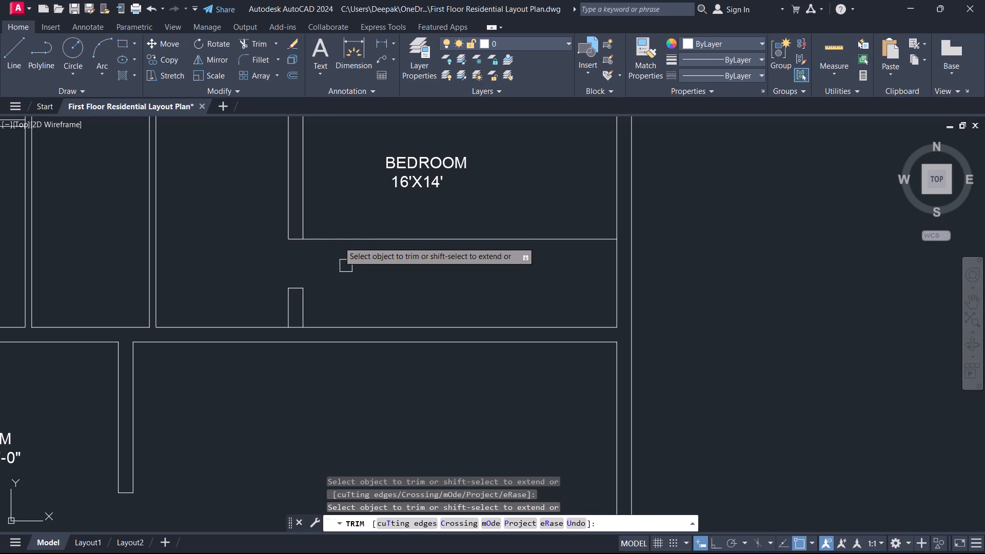
{"action": "left_click_drag", "start_coordinate": [339, 237], "coordinate": [333, 240]}
{"action": "scroll", "coordinate": [303, 314], "scroll_direction": "up", "scroll_amount": 2}
{"action": "left_click", "coordinate": [288, 332]}
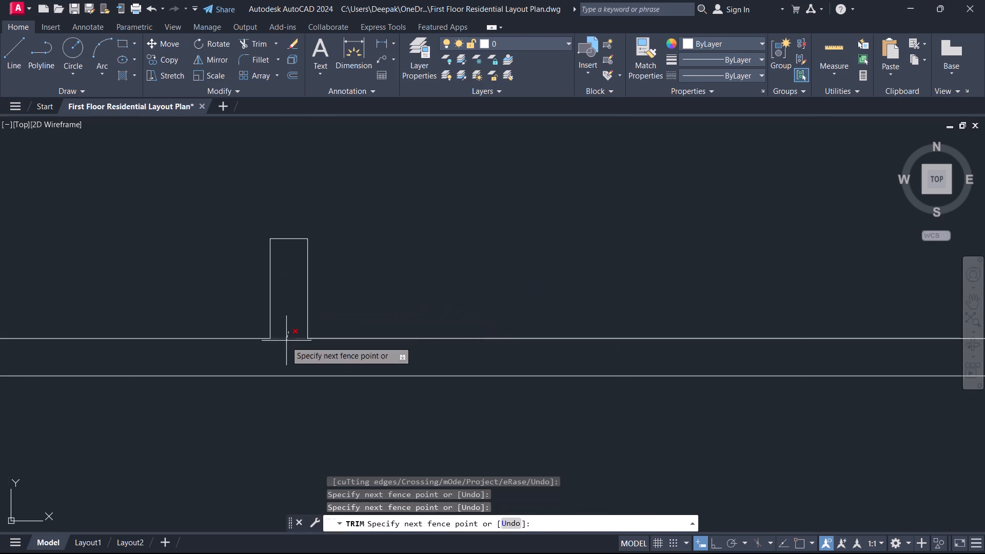
{"action": "left_click", "coordinate": [286, 341]}
{"action": "key", "text": "Escape"}
Offset the bottom inner wall line of the narrow room left of the 16'X14' bedroom 5'5" upward.
{"action": "scroll", "coordinate": [209, 288], "scroll_direction": "down", "scroll_amount": 3}
{"action": "middle_click_drag", "start_coordinate": [208, 288], "coordinate": [337, 326]}
{"action": "scroll", "coordinate": [273, 350], "scroll_direction": "up", "scroll_amount": 2}
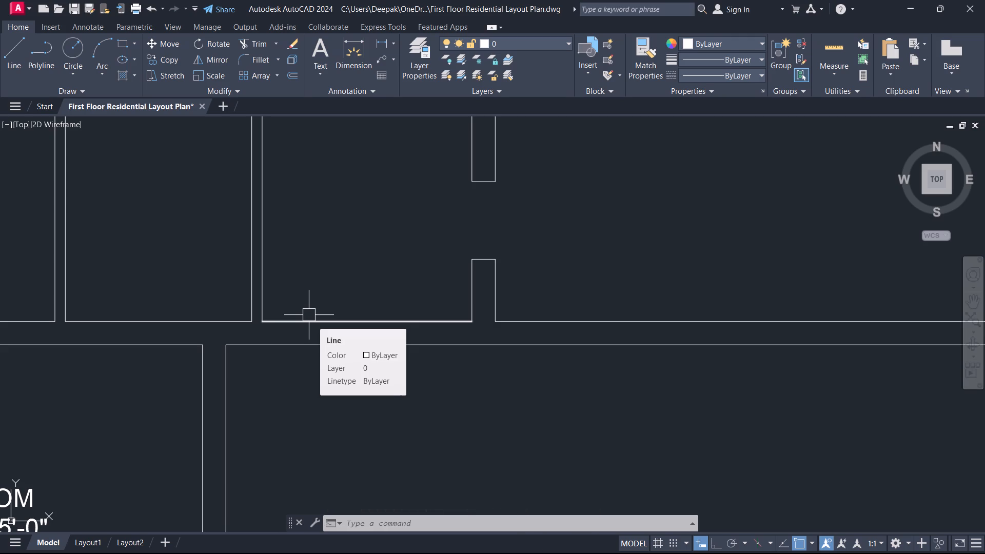
{"action": "type", "text": "O"}
{"action": "key", "text": "space"}
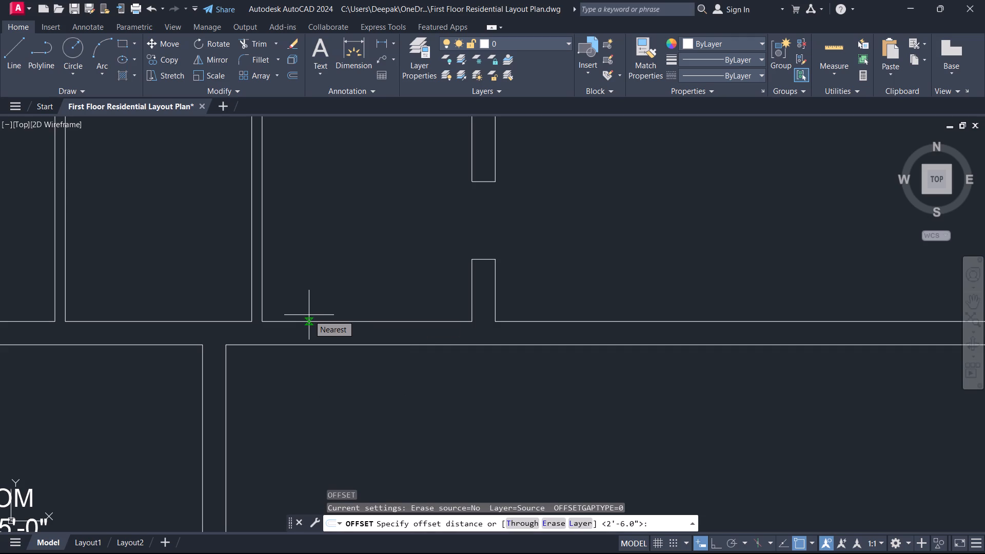
{"action": "type", "text": "5'"}
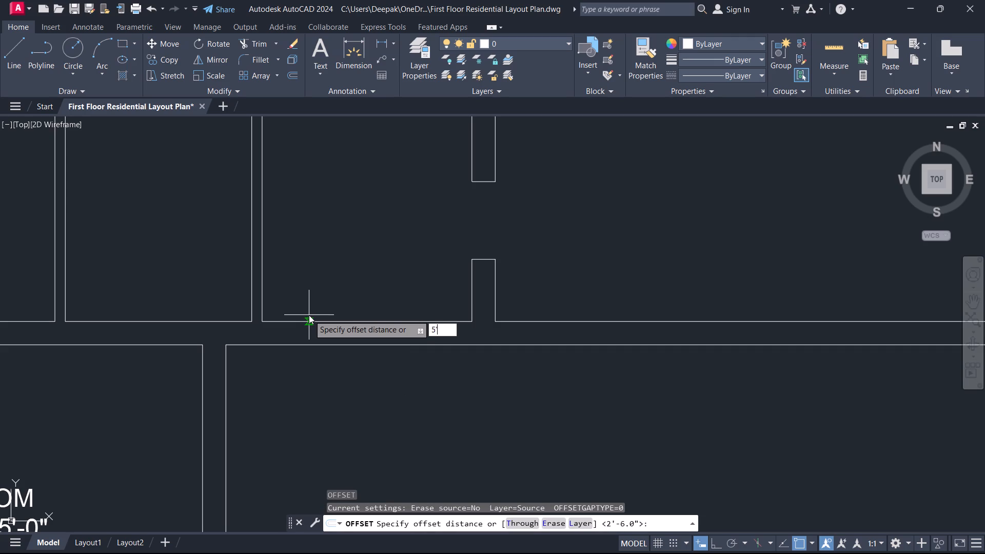
{"action": "key", "text": "5"}
{"action": "key", "text": "Return"}
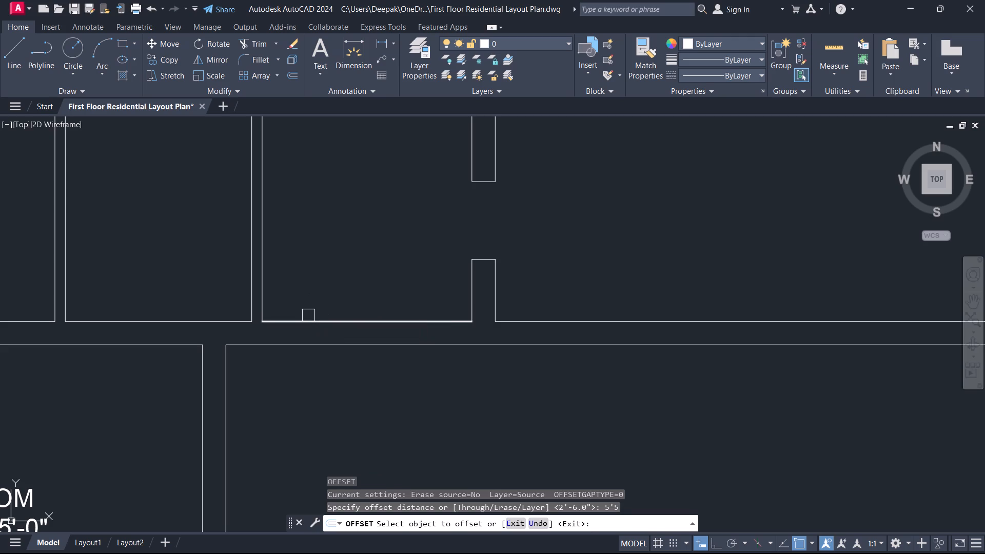
{"action": "left_click", "coordinate": [308, 315]}
{"action": "left_click", "coordinate": [308, 311]}
{"action": "right_click", "coordinate": [317, 287]}
{"action": "left_click", "coordinate": [338, 306]}
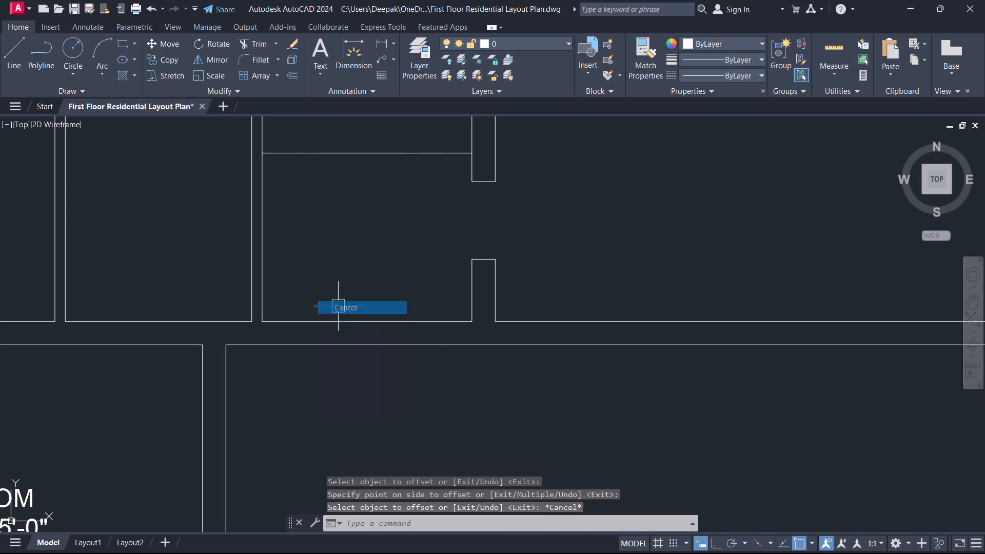
Offset the horizontal line across the narrow room left of the 16'X14' bedroom 4" upward to form a partition wall.
{"action": "middle_click_drag", "start_coordinate": [302, 238], "coordinate": [266, 399]}
{"action": "scroll", "coordinate": [259, 260], "scroll_direction": "down", "scroll_amount": 1}
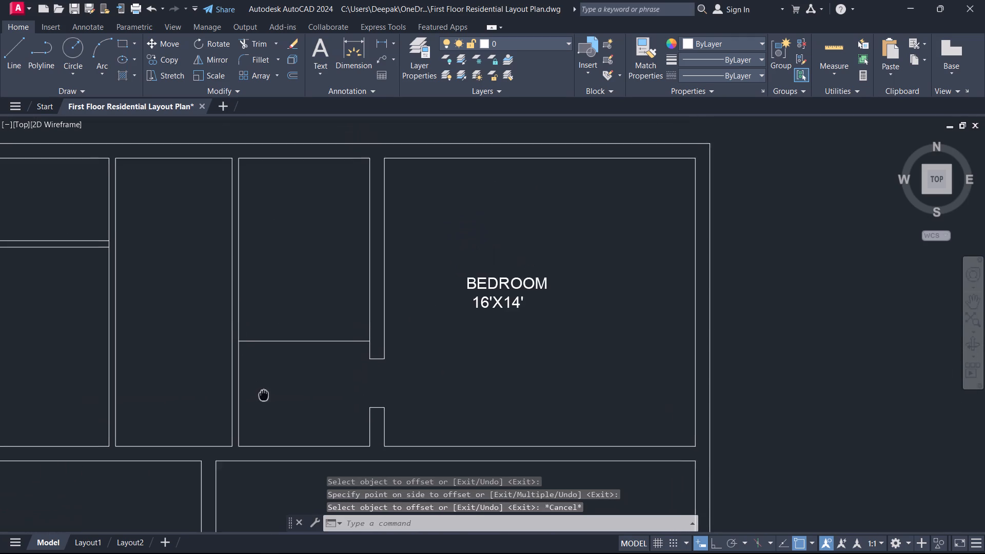
{"action": "middle_click_drag", "start_coordinate": [266, 399], "coordinate": [270, 403]}
{"action": "type", "text": "O"}
{"action": "key", "text": "space"}
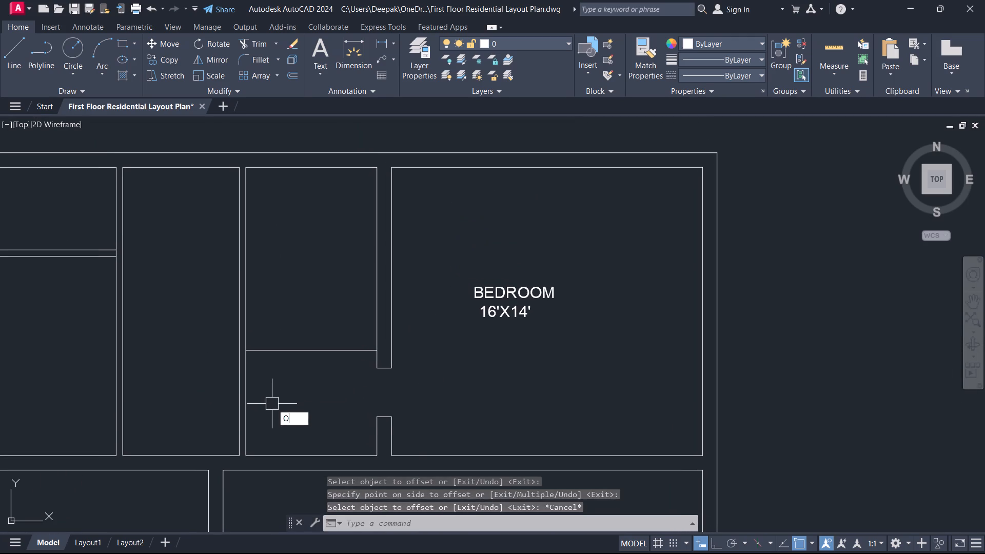
{"action": "key", "text": "4"}
{"action": "key", "text": "Return"}
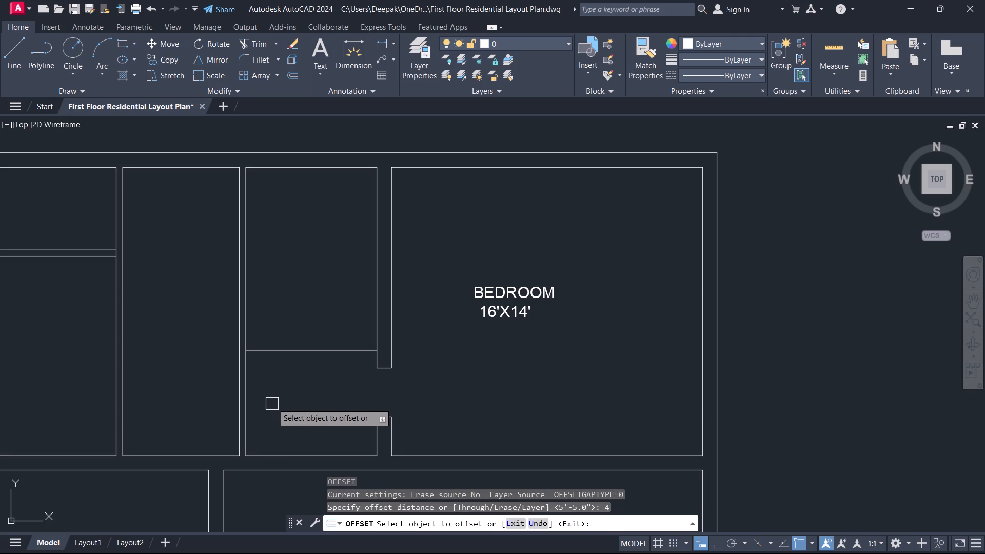
{"action": "left_click", "coordinate": [302, 349]}
{"action": "left_click", "coordinate": [308, 319]}
{"action": "right_click", "coordinate": [308, 319]}
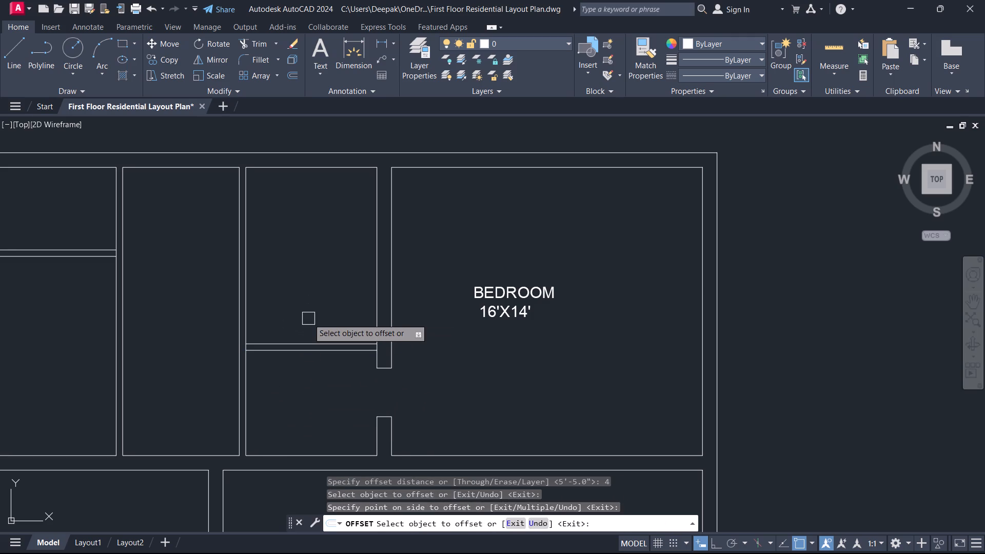
{"action": "left_click", "coordinate": [330, 342]}
Trim the narrow room's left wall line between the two new partition lines to open the wall junction.
{"action": "scroll", "coordinate": [246, 368], "scroll_direction": "up", "scroll_amount": 5}
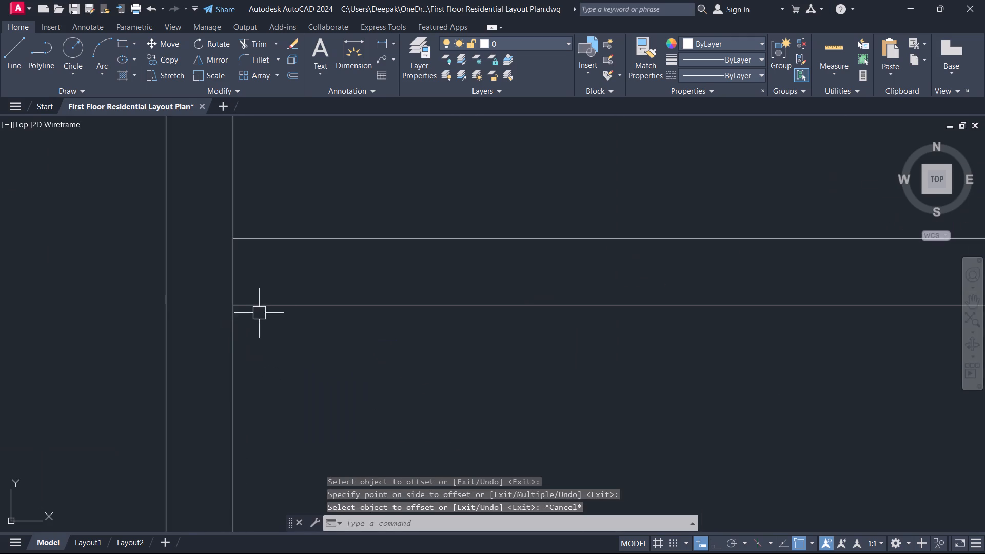
{"action": "middle_click_drag", "start_coordinate": [262, 337], "coordinate": [310, 447]}
{"action": "type", "text": "TR"}
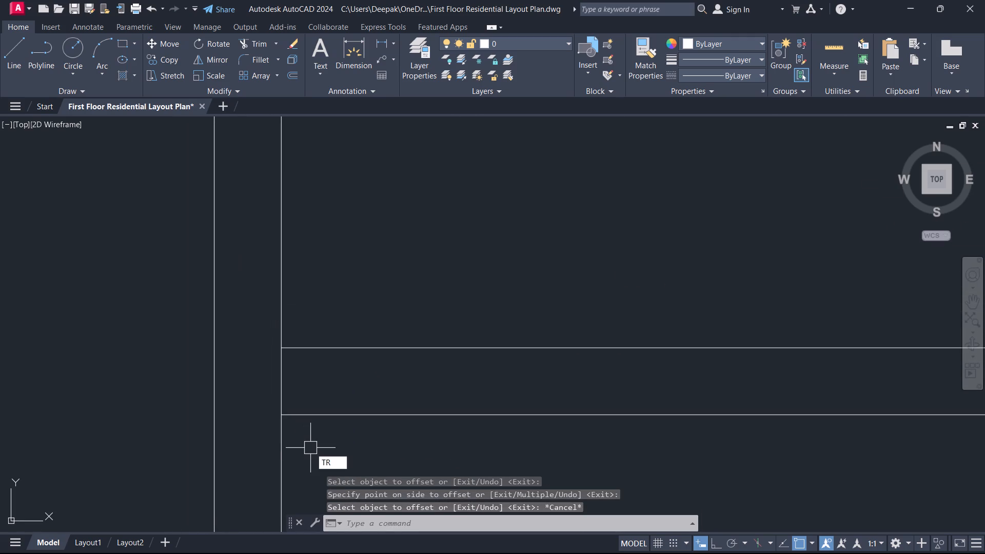
{"action": "key", "text": "space"}
{"action": "left_click_drag", "start_coordinate": [306, 392], "coordinate": [304, 391]}
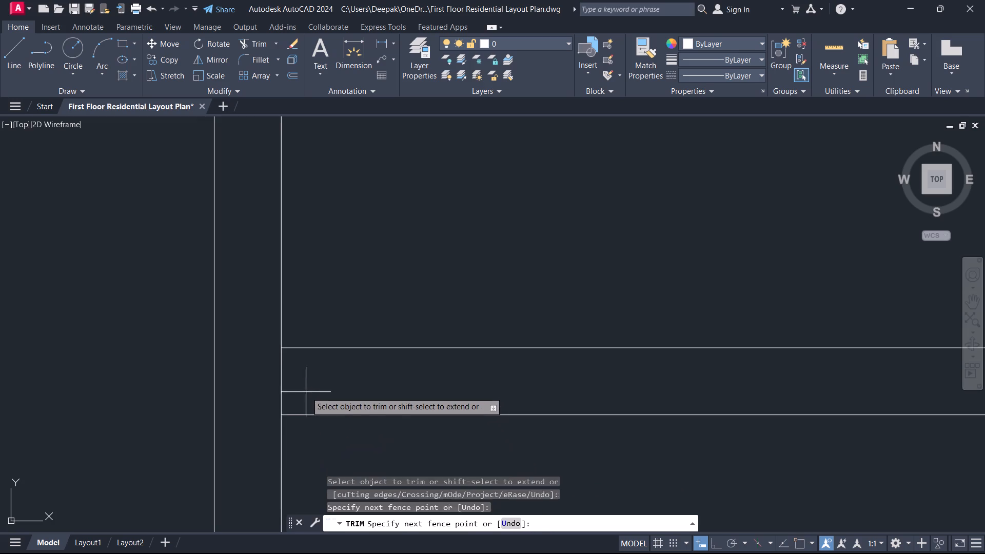
{"action": "left_click_drag", "start_coordinate": [304, 391], "coordinate": [300, 390]}
{"action": "left_click", "coordinate": [248, 362]}
{"action": "right_click", "coordinate": [269, 372]}
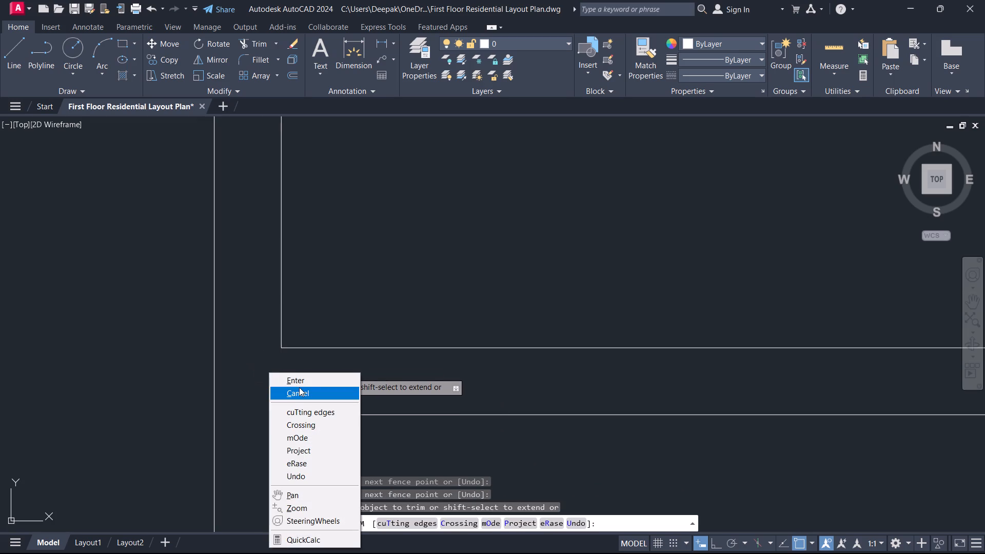
{"action": "left_click", "coordinate": [299, 387]}
Offset the narrow room's right wall line 4" leftward into the room to mark the partition door's near edge.
{"action": "scroll", "coordinate": [274, 384], "scroll_direction": "down", "scroll_amount": 3}
{"action": "middle_click_drag", "start_coordinate": [248, 384], "coordinate": [163, 366]}
{"action": "scroll", "coordinate": [169, 364], "scroll_direction": "down", "scroll_amount": 2}
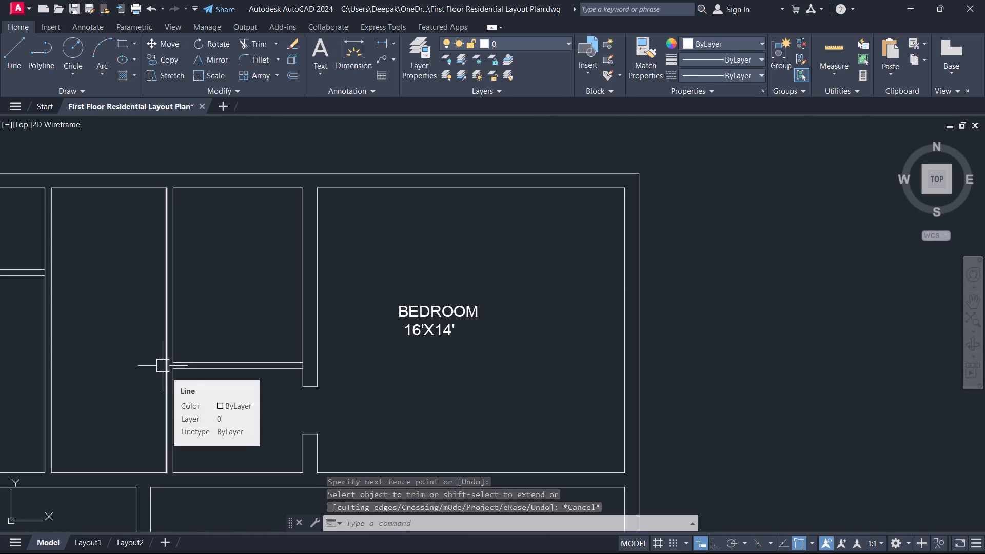
{"action": "type", "text": "O 4"}
{"action": "key", "text": "Return"}
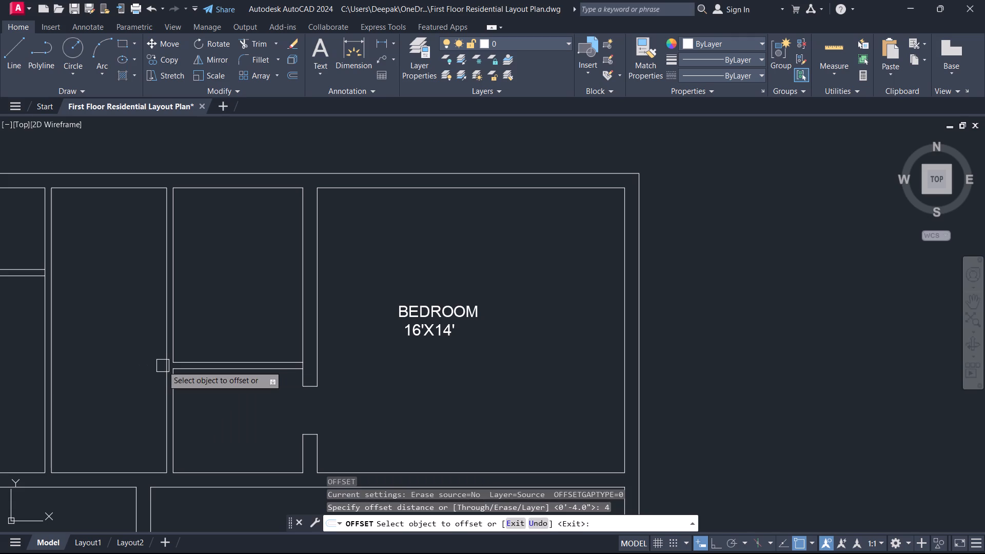
{"action": "left_click", "coordinate": [305, 302]}
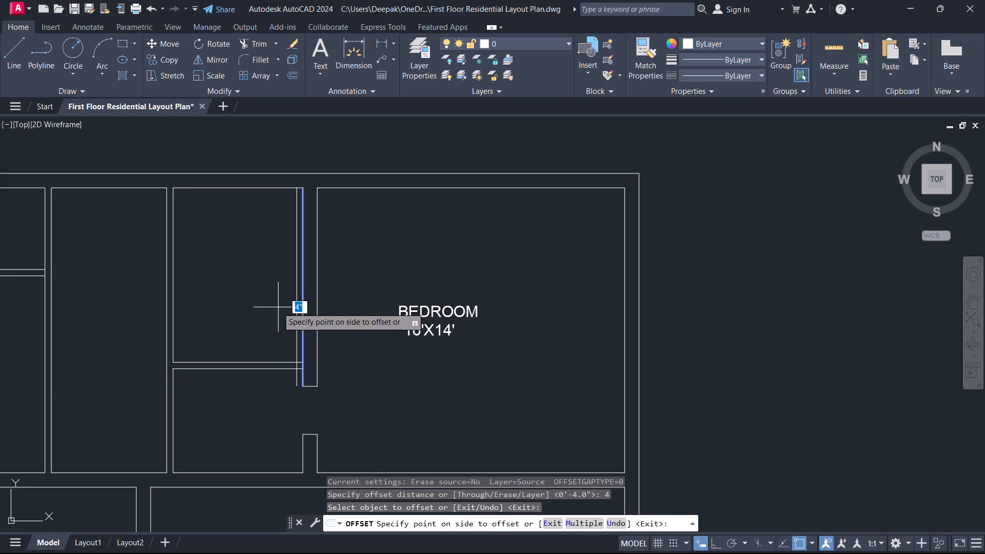
{"action": "left_click", "coordinate": [278, 307]}
{"action": "right_click", "coordinate": [265, 297]}
{"action": "left_click", "coordinate": [285, 311]}
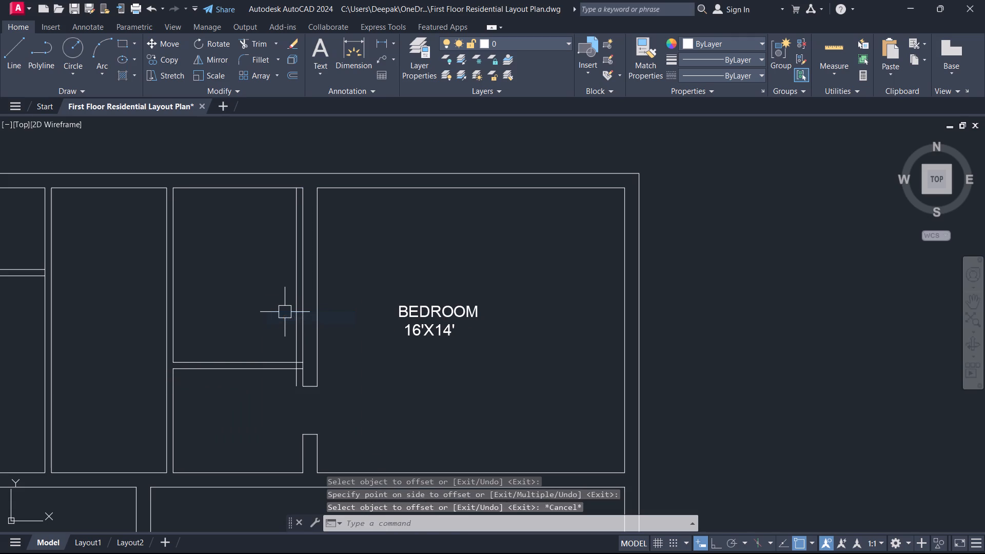
Offset the new vertical line 2'6" further leftward to mark the partition door opening's other edge.
{"action": "type", "text": "O"}
{"action": "key", "text": "space"}
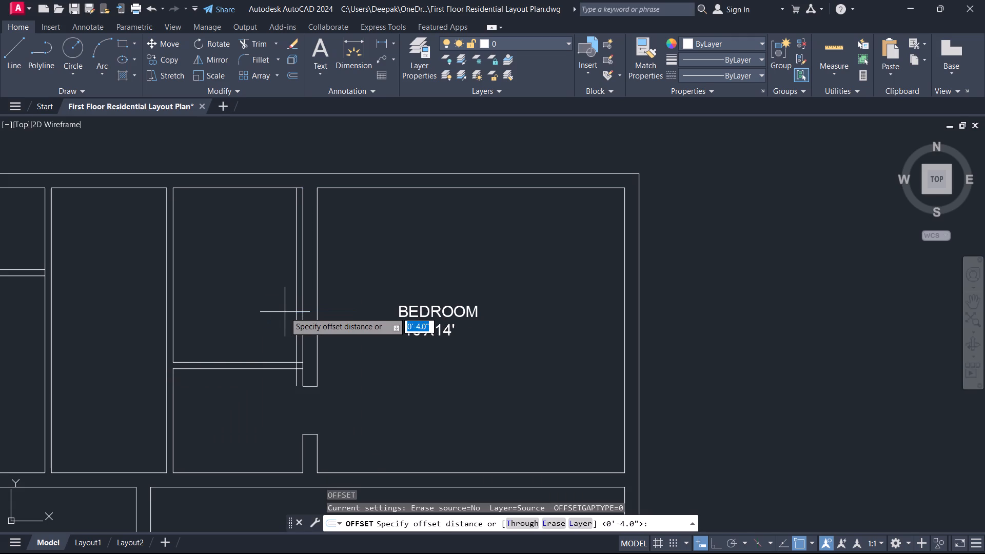
{"action": "type", "text": "2'6"}
{"action": "key", "text": "Return"}
{"action": "scroll", "coordinate": [277, 311], "scroll_direction": "up", "scroll_amount": 2}
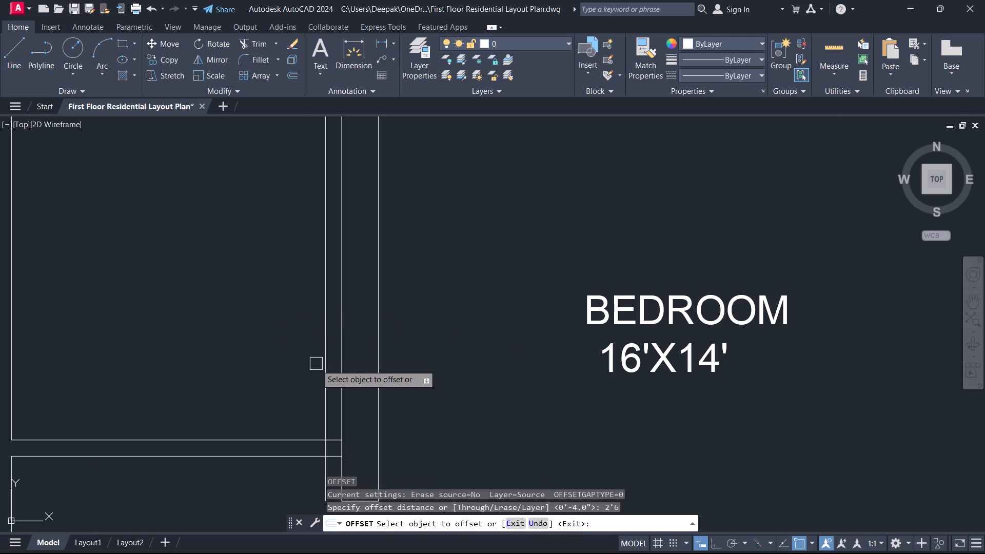
{"action": "left_click", "coordinate": [322, 368]}
{"action": "left_click", "coordinate": [291, 351]}
{"action": "right_click", "coordinate": [291, 350]}
{"action": "left_click", "coordinate": [309, 372]}
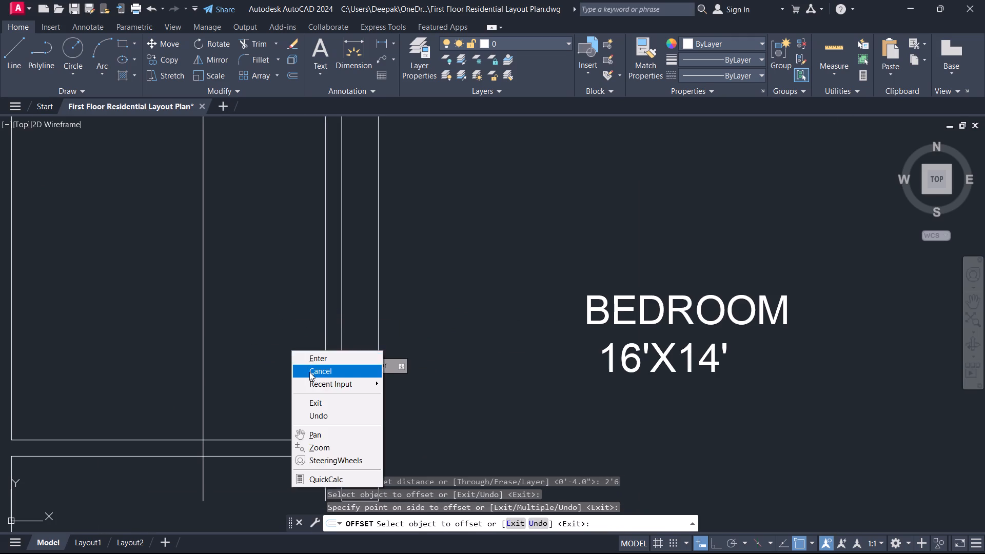
Trim the horizontal partition into a door opening between the two vertical offset lines, removing their excess above and below the partition.
{"action": "type", "text": "TR"}
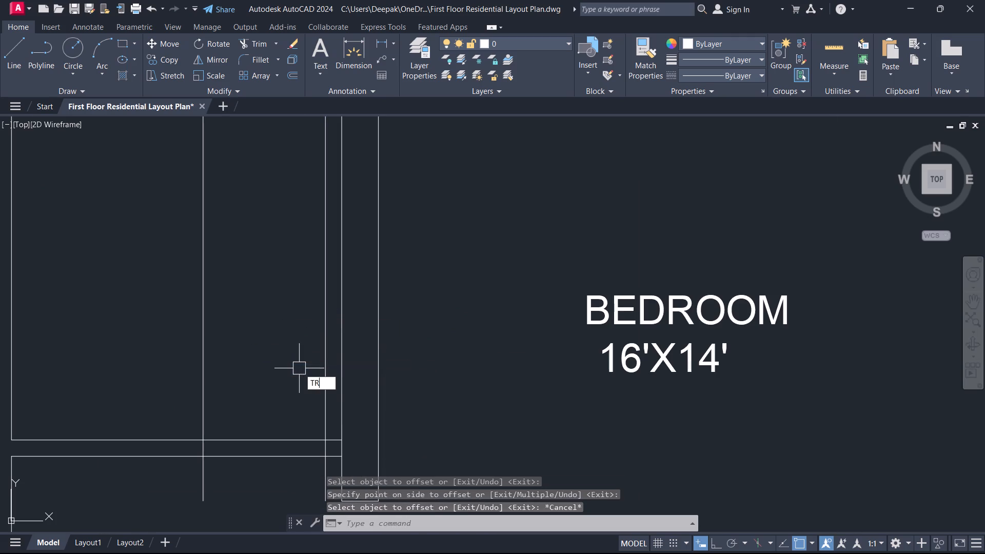
{"action": "key", "text": "space"}
{"action": "left_click_drag", "start_coordinate": [180, 258], "coordinate": [245, 304]}
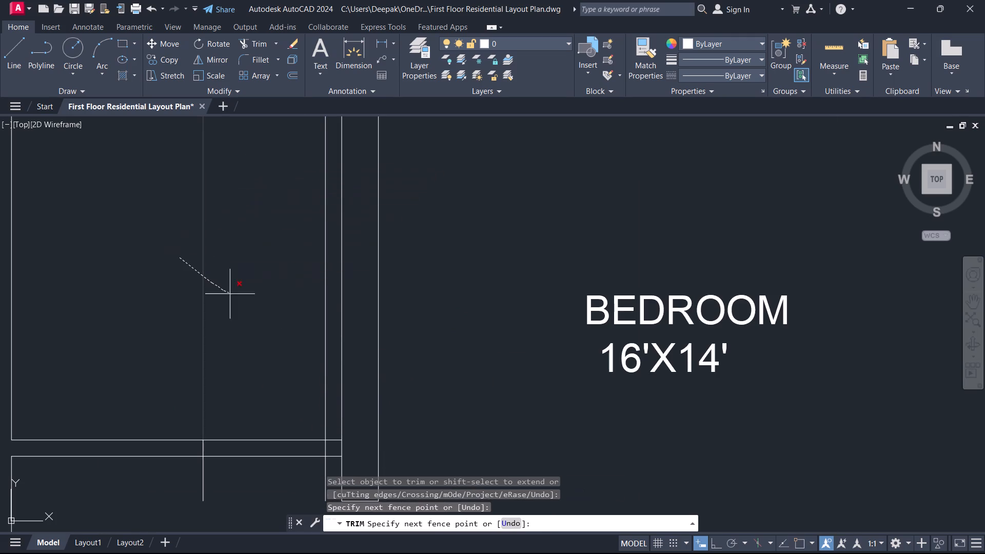
{"action": "left_click_drag", "start_coordinate": [245, 304], "coordinate": [332, 366]}
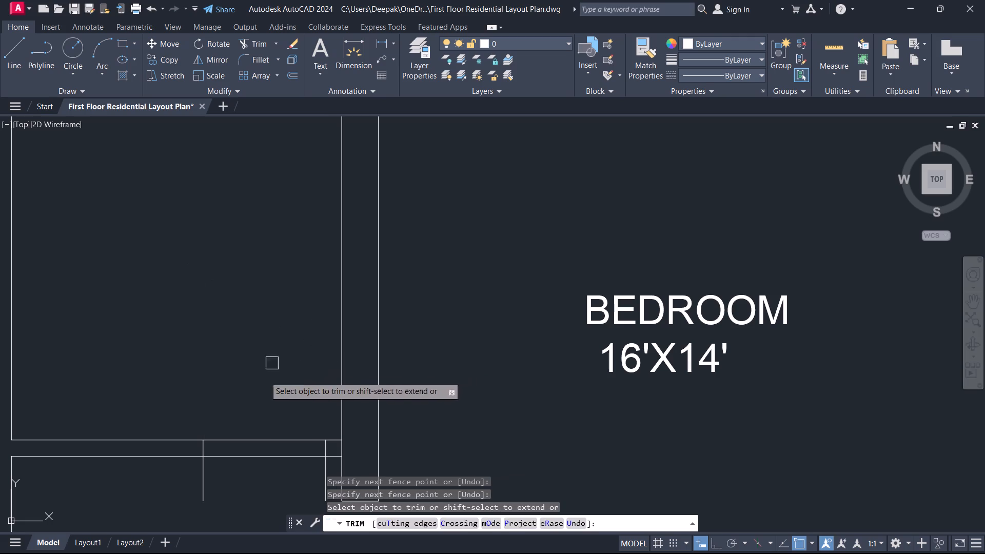
{"action": "middle_click_drag", "start_coordinate": [251, 386], "coordinate": [277, 249]}
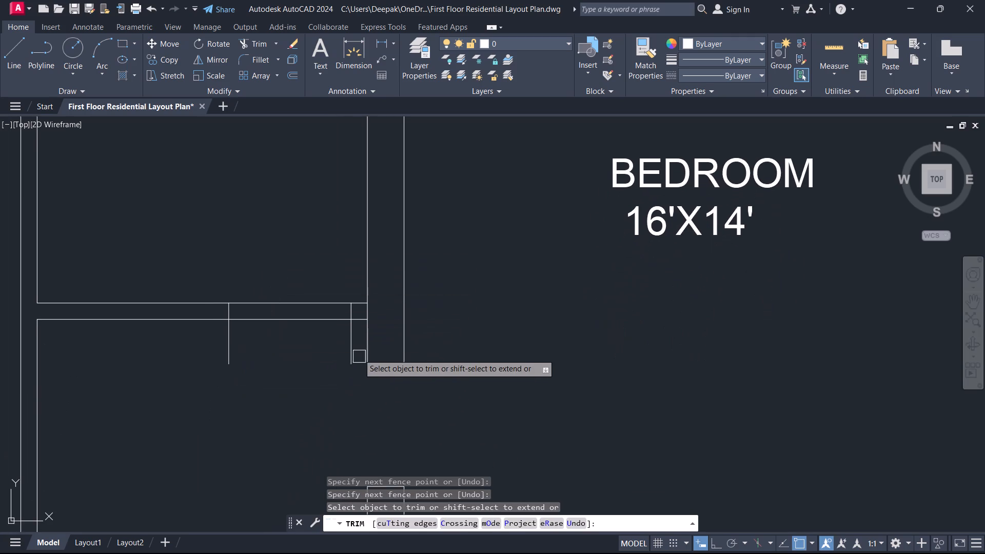
{"action": "left_click_drag", "start_coordinate": [360, 350], "coordinate": [232, 340]}
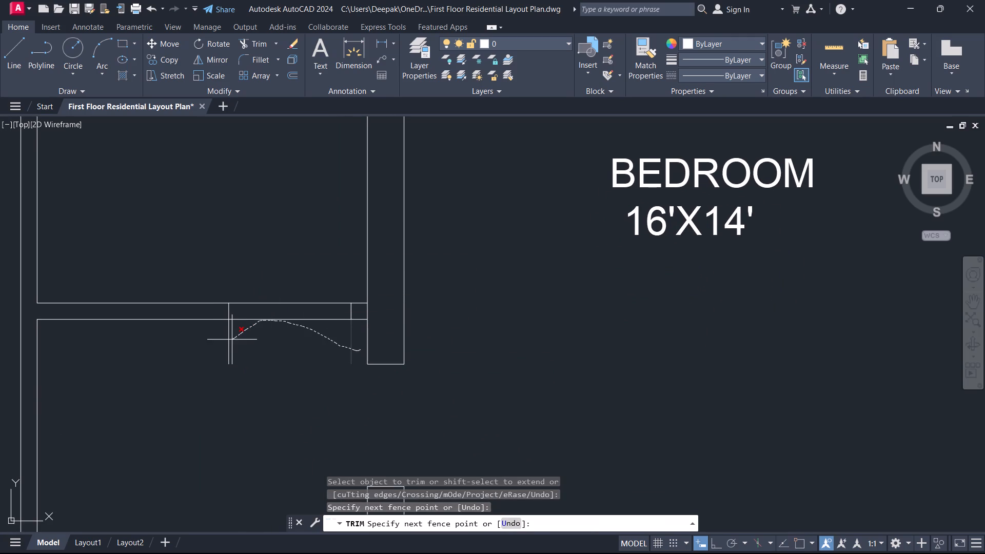
{"action": "left_click_drag", "start_coordinate": [232, 340], "coordinate": [259, 256]}
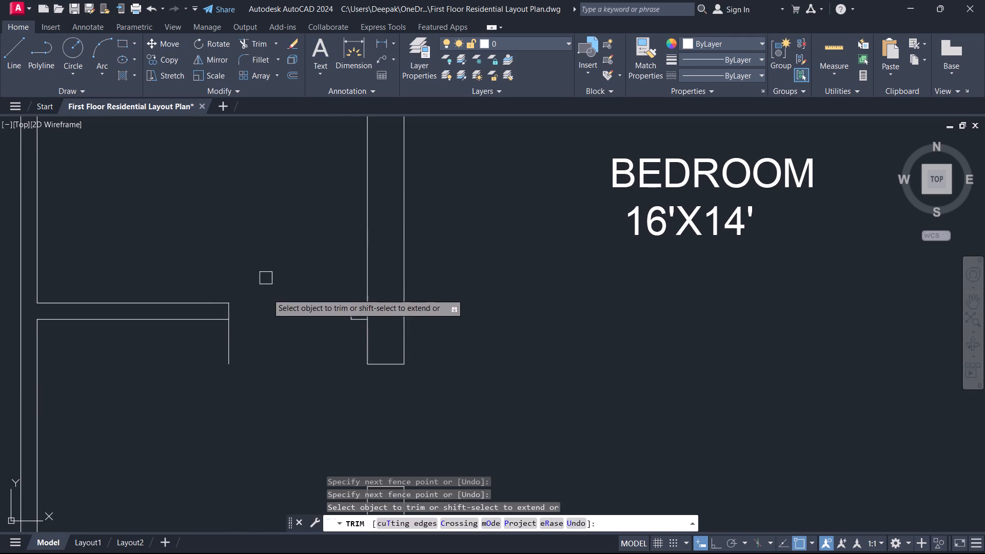
{"action": "left_click_drag", "start_coordinate": [263, 316], "coordinate": [218, 332]}
{"action": "right_click", "coordinate": [251, 284]}
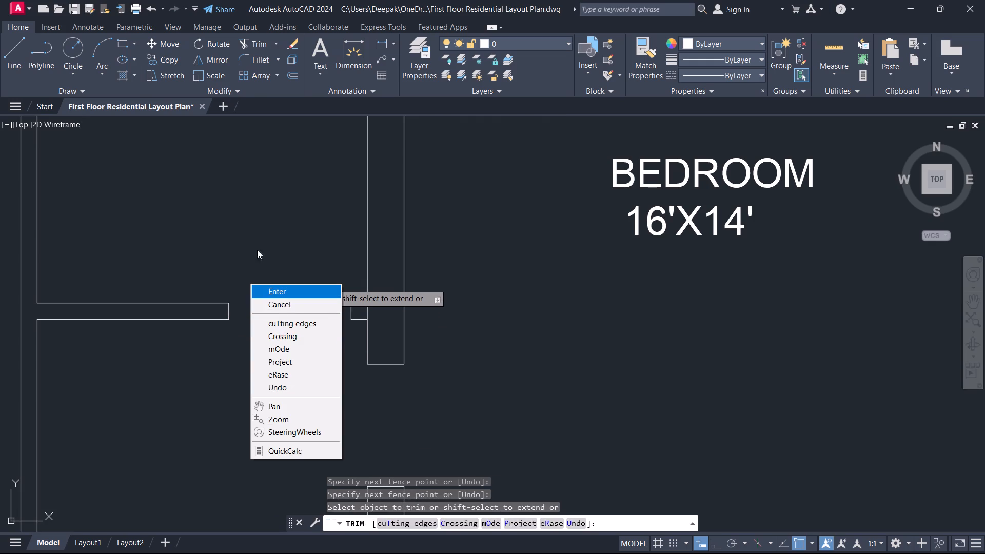
{"action": "left_click", "coordinate": [253, 242]}
Trim the bedroom wall line across the base of the short partition stub beside the door opening.
{"action": "scroll", "coordinate": [357, 305], "scroll_direction": "up", "scroll_amount": 3}
{"action": "left_click", "coordinate": [381, 313]}
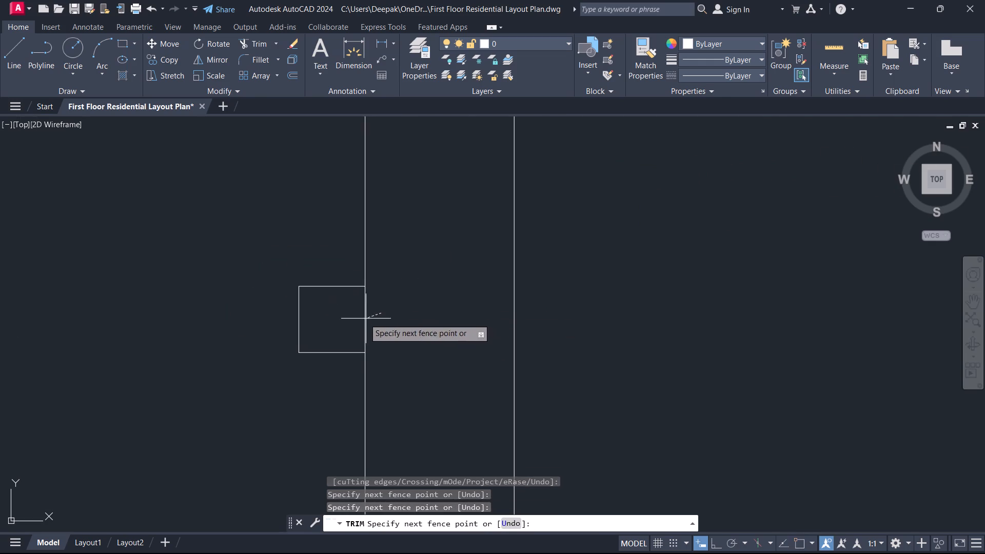
{"action": "left_click", "coordinate": [360, 319]}
{"action": "scroll", "coordinate": [231, 222], "scroll_direction": "down", "scroll_amount": 2}
{"action": "scroll", "coordinate": [231, 222], "scroll_direction": "up", "scroll_amount": 1}
{"action": "scroll", "coordinate": [231, 222], "scroll_direction": "down", "scroll_amount": 4}
{"action": "scroll", "coordinate": [211, 229], "scroll_direction": "up", "scroll_amount": 1}
{"action": "scroll", "coordinate": [211, 229], "scroll_direction": "down", "scroll_amount": 1}
{"action": "middle_click_drag", "start_coordinate": [211, 229], "coordinate": [331, 332]}
{"action": "scroll", "coordinate": [328, 327], "scroll_direction": "down", "scroll_amount": 2}
{"action": "scroll", "coordinate": [311, 363], "scroll_direction": "up", "scroll_amount": 1}
{"action": "middle_click_drag", "start_coordinate": [227, 319], "coordinate": [261, 341]}
{"action": "scroll", "coordinate": [261, 341], "scroll_direction": "up", "scroll_amount": 1}
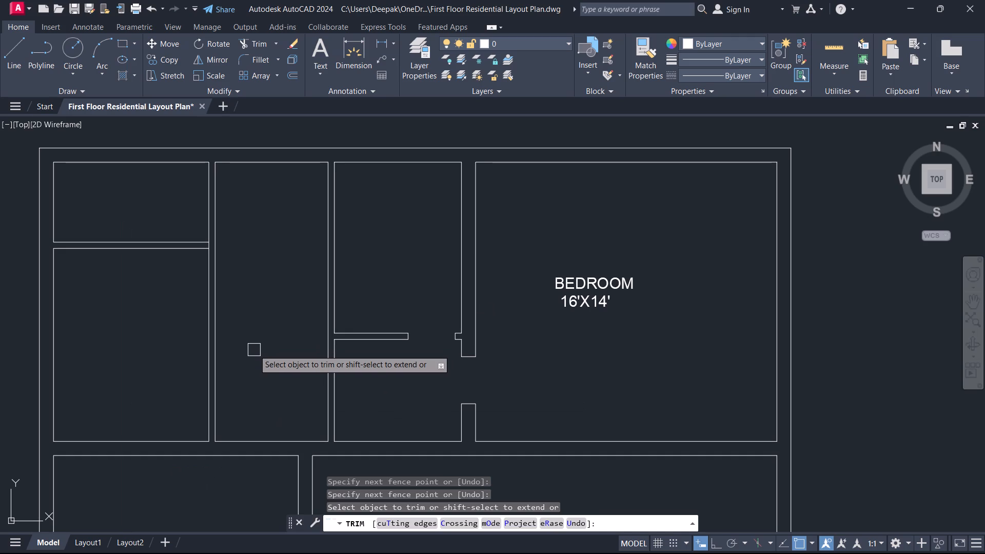
{"action": "right_click", "coordinate": [402, 390]}
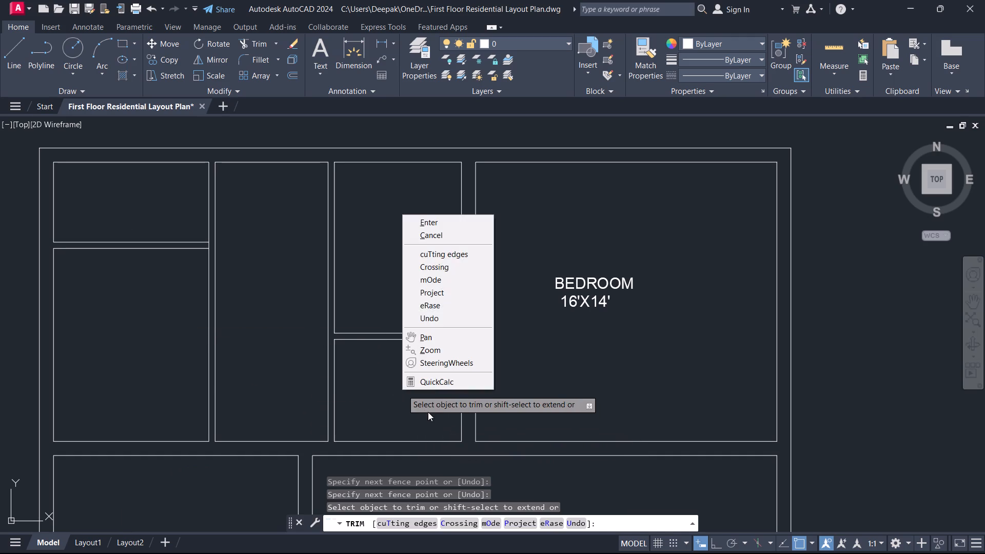
{"action": "left_click", "coordinate": [471, 234]}
{"action": "left_click", "coordinate": [381, 367]}
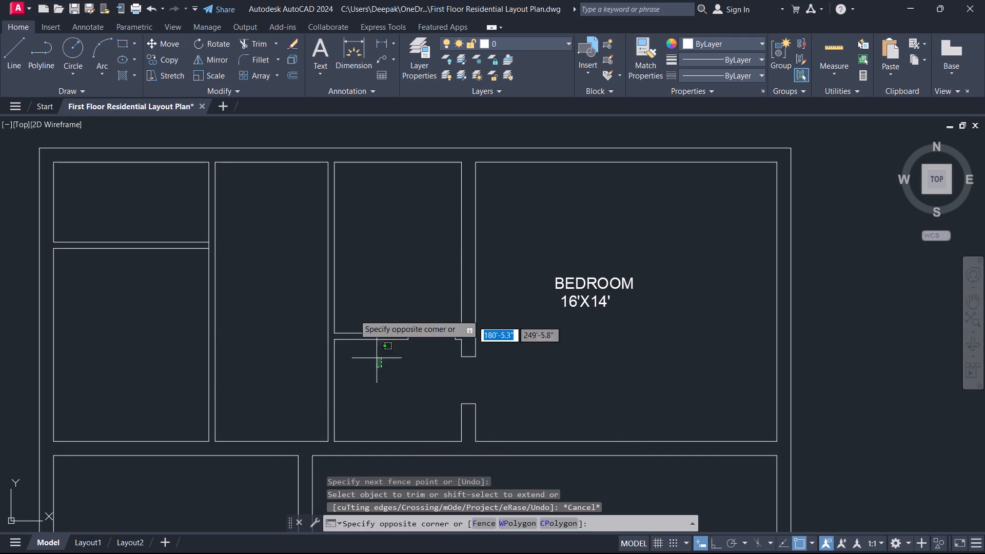
{"action": "left_click", "coordinate": [382, 369]}
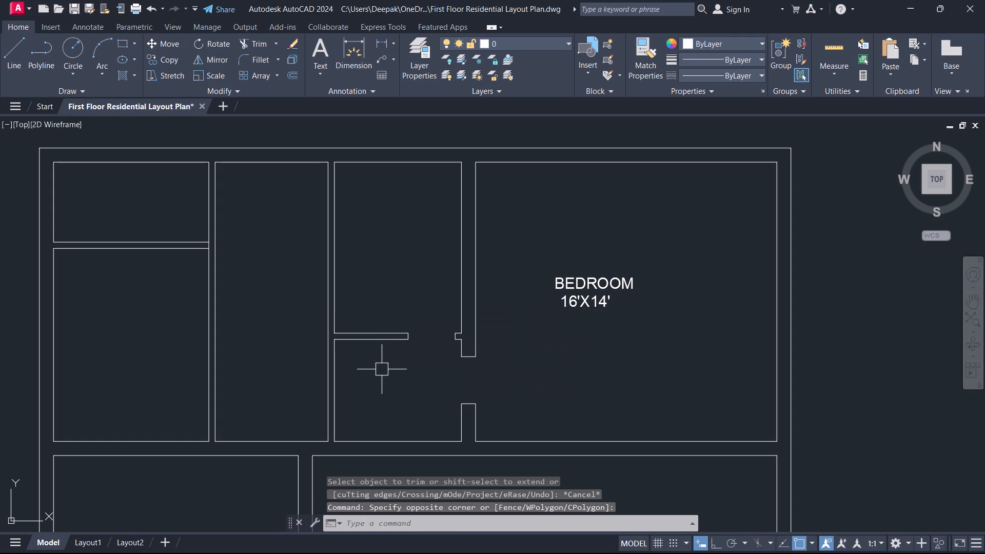
Extend both lines of the horizontal partition leftward through the adjoining wall to the far side of the neighbouring room.
{"action": "type", "text": "EX"}
{"action": "key", "text": "space"}
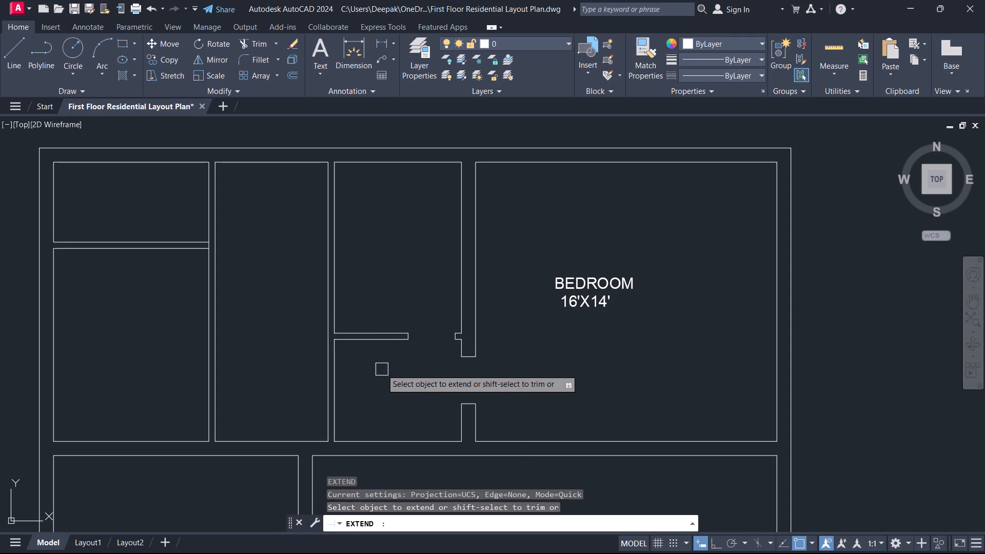
{"action": "left_click", "coordinate": [382, 369]}
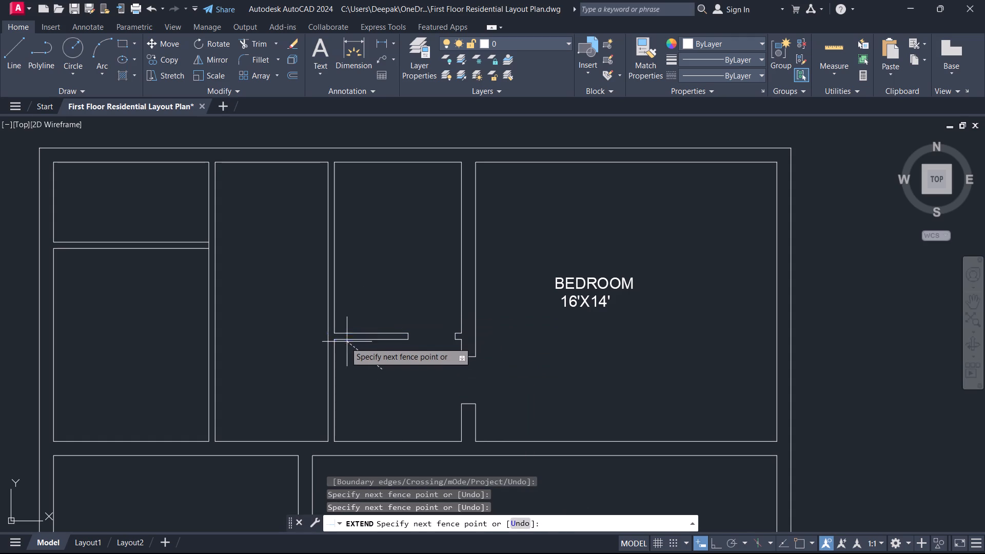
{"action": "left_click", "coordinate": [342, 316]}
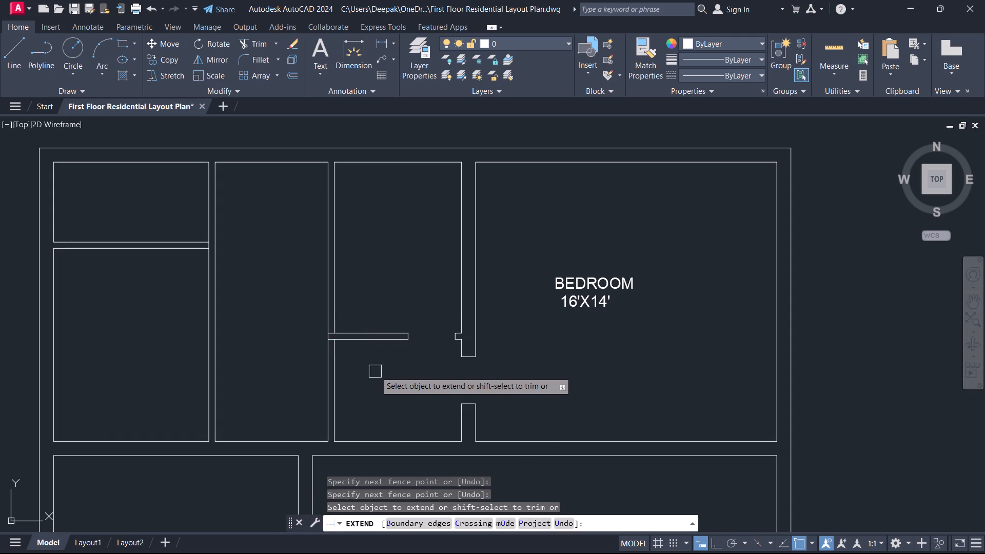
{"action": "left_click", "coordinate": [376, 371]}
{"action": "left_click", "coordinate": [350, 325]}
{"action": "right_click", "coordinate": [363, 369]}
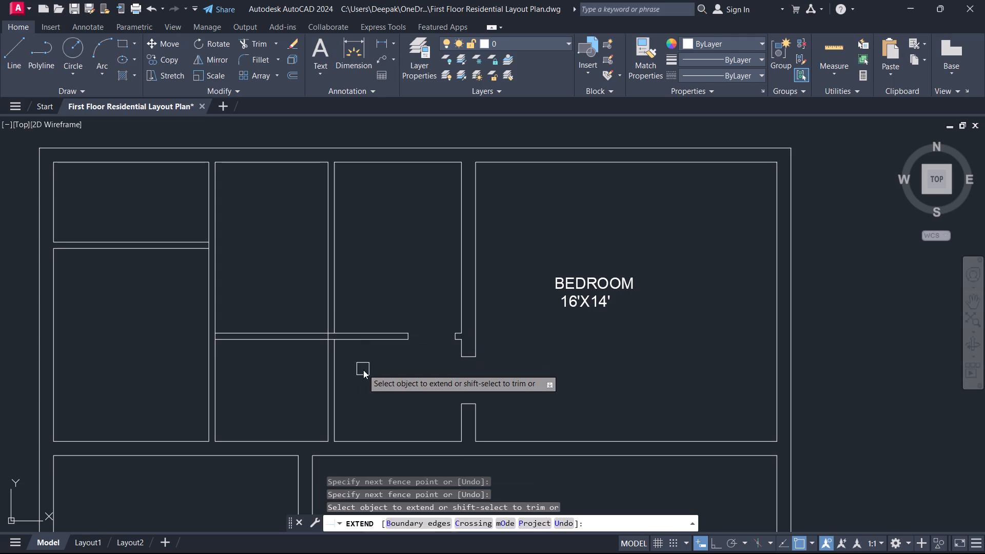
{"action": "left_click", "coordinate": [399, 385]}
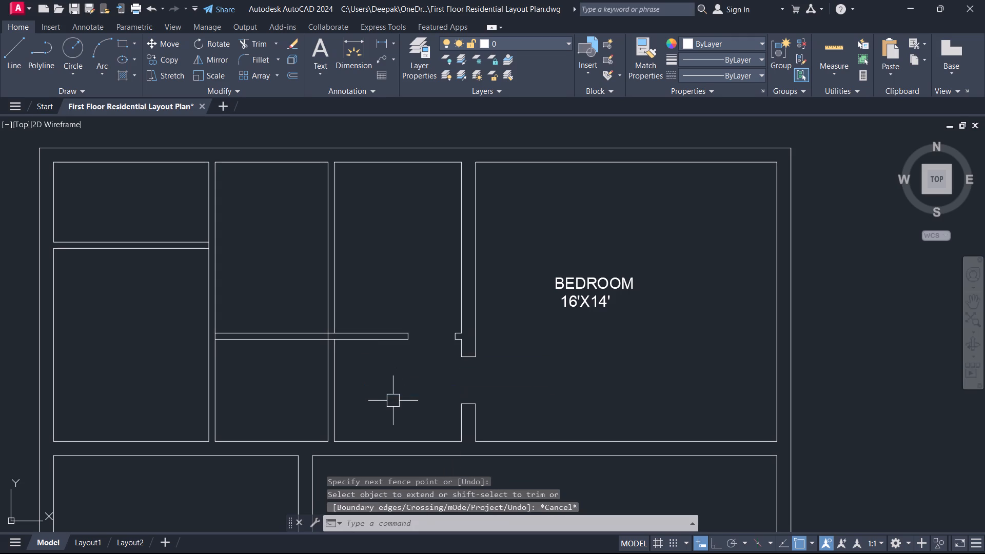
Offset the left wall line of the second upper room from the west 4" to the right, into the room.
{"action": "type", "text": "O"}
{"action": "key", "text": "space"}
{"action": "type", "text": "4+"}
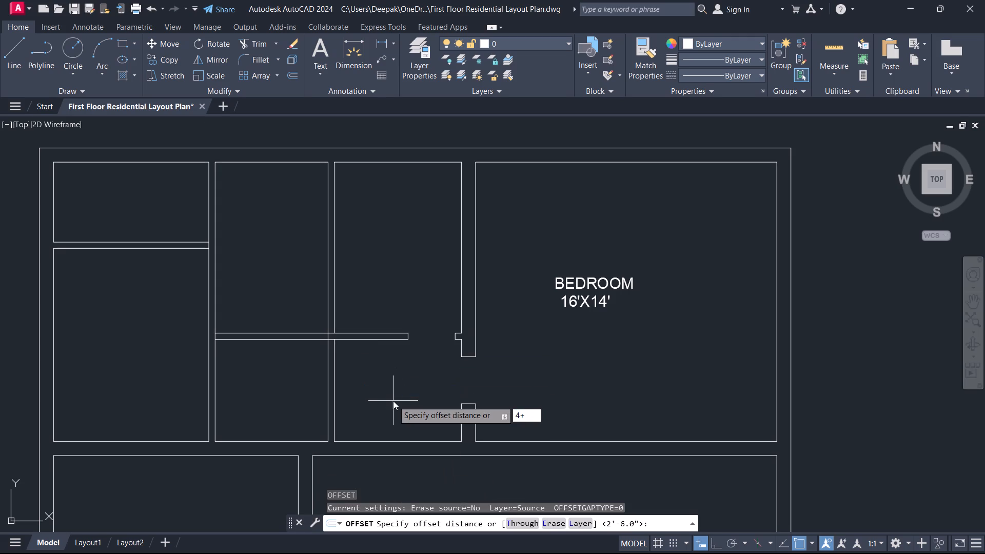
{"action": "key", "text": "BackSpace"}
{"action": "key", "text": "Return"}
{"action": "scroll", "coordinate": [400, 372], "scroll_direction": "up", "scroll_amount": 2}
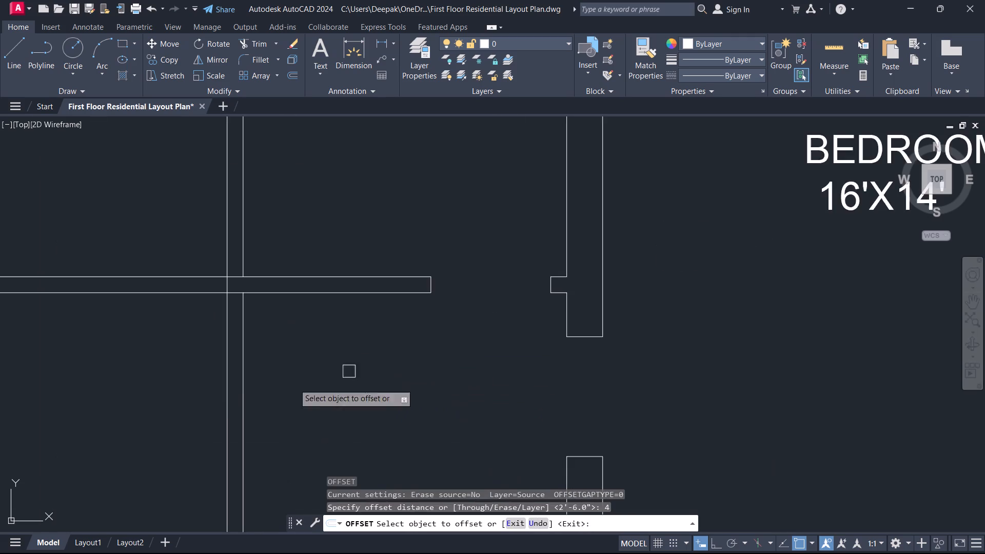
{"action": "scroll", "coordinate": [131, 387], "scroll_direction": "down", "scroll_amount": 3}
{"action": "middle_click_drag", "start_coordinate": [130, 389], "coordinate": [318, 397]}
{"action": "scroll", "coordinate": [286, 400], "scroll_direction": "up", "scroll_amount": 2}
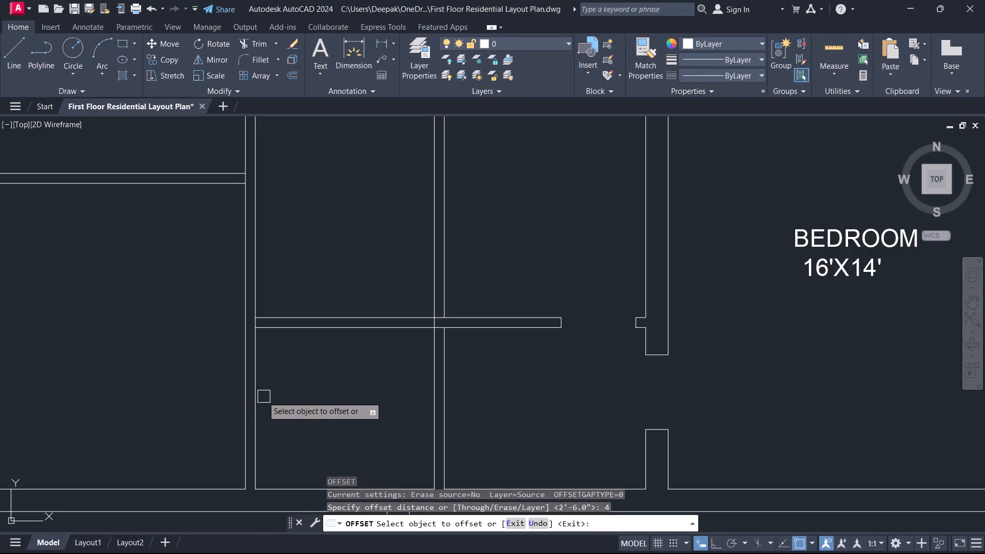
{"action": "left_click", "coordinate": [255, 398]}
{"action": "left_click", "coordinate": [305, 400]}
{"action": "right_click", "coordinate": [305, 399]}
{"action": "left_click", "coordinate": [345, 418]}
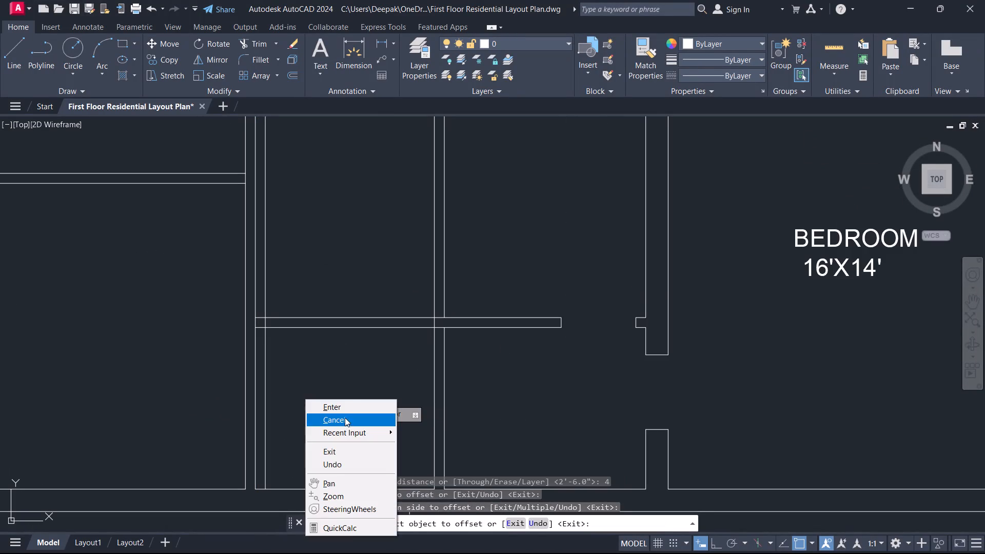
Offset the new vertical line 2'6" further right to mark the other edge of the door openings.
{"action": "type", "text": "O"}
{"action": "key", "text": "space"}
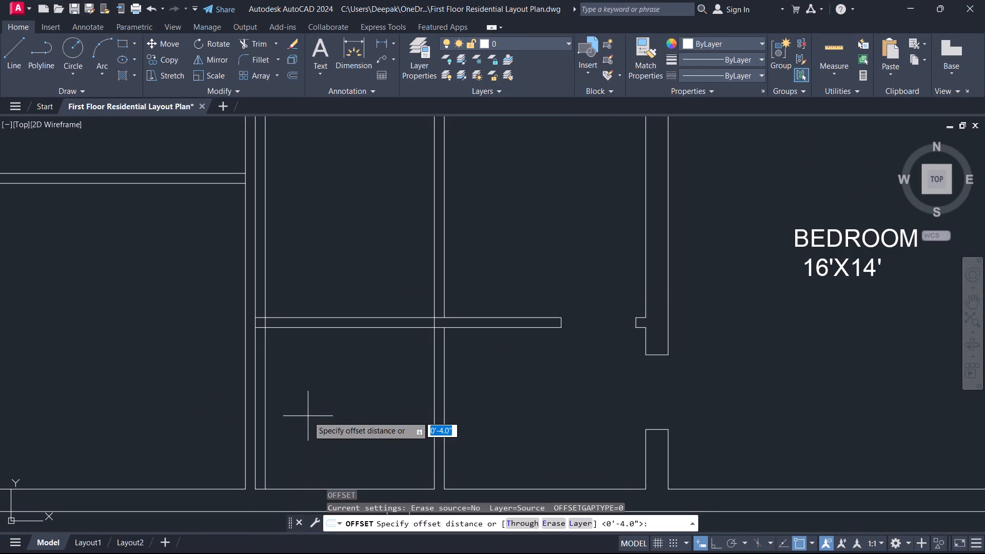
{"action": "type", "text": "2'6"}
{"action": "key", "text": "Return"}
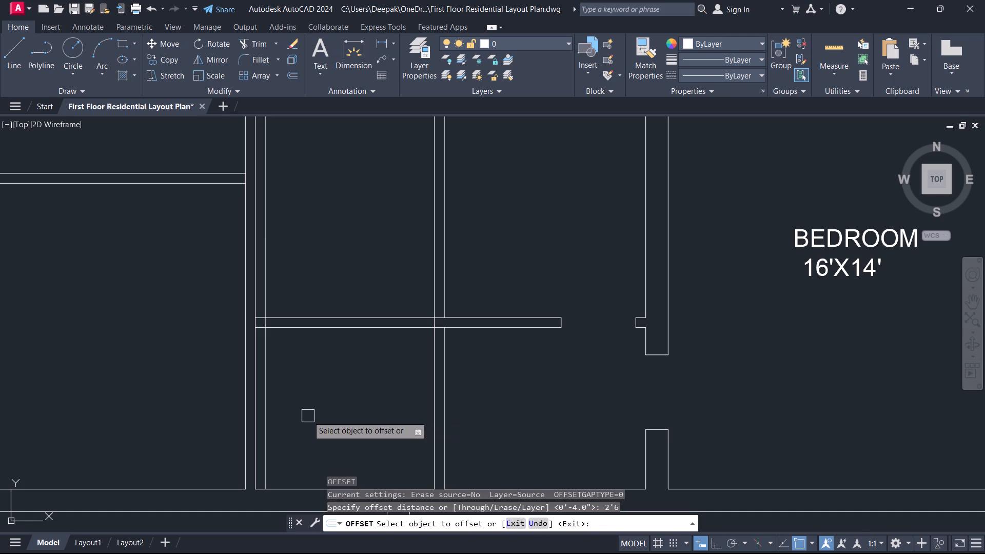
{"action": "scroll", "coordinate": [283, 355], "scroll_direction": "up", "scroll_amount": 1}
{"action": "left_click", "coordinate": [256, 356]}
{"action": "left_click", "coordinate": [305, 360]}
{"action": "right_click", "coordinate": [305, 360]}
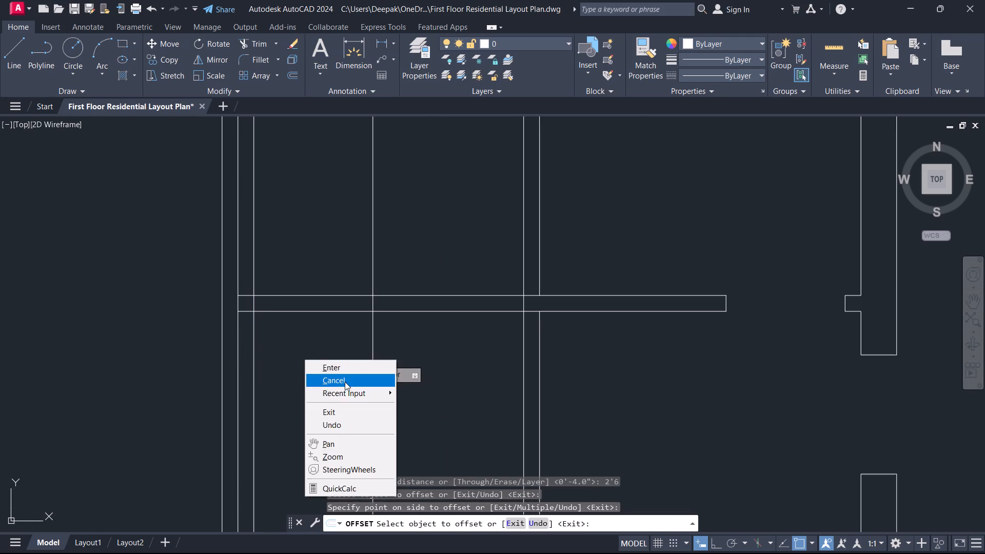
{"action": "left_click", "coordinate": [345, 382]}
Extend both vertical offset lines down through the horizontal wall below the room to its lower face.
{"action": "scroll", "coordinate": [340, 390], "scroll_direction": "up", "scroll_amount": 1}
{"action": "scroll", "coordinate": [340, 390], "scroll_direction": "down", "scroll_amount": 3}
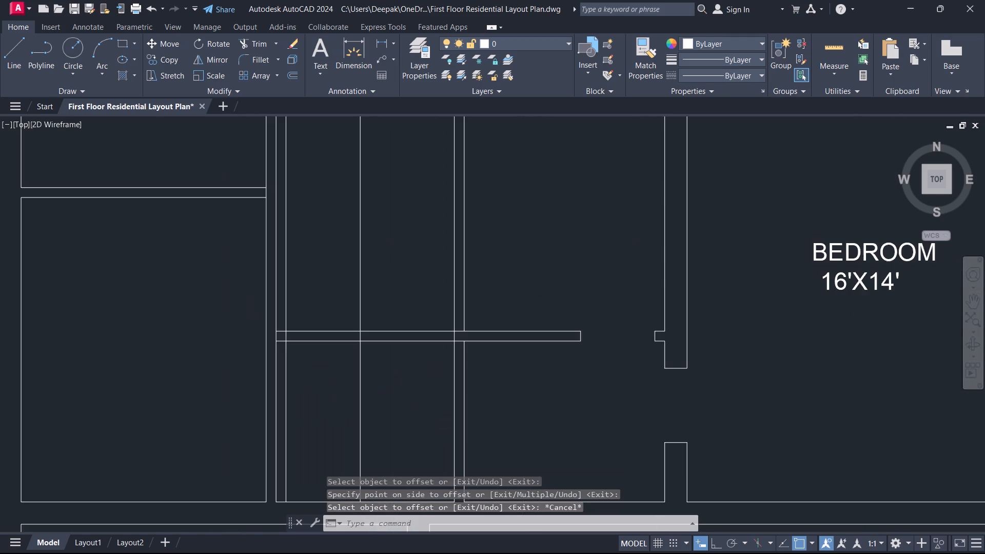
{"action": "middle_click_drag", "start_coordinate": [340, 390], "coordinate": [363, 372]}
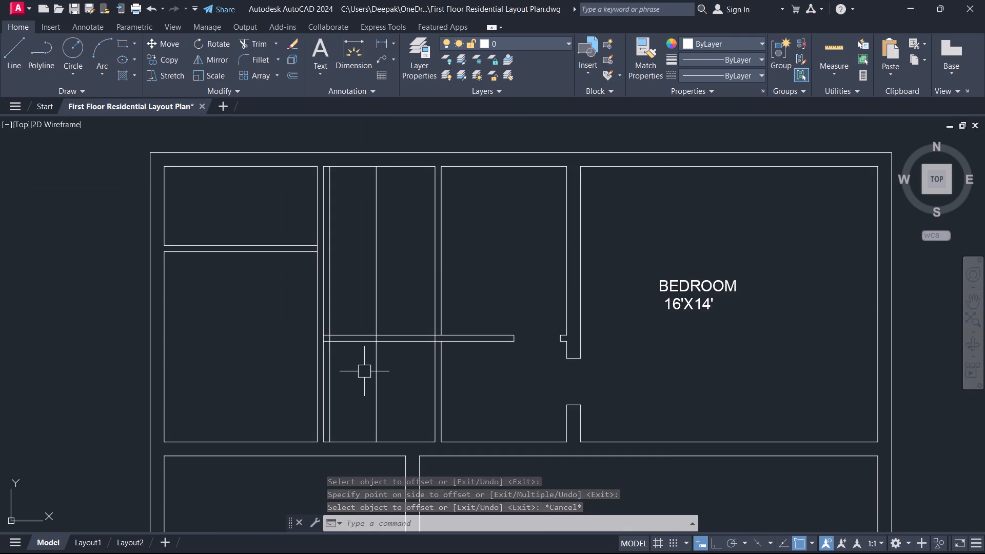
{"action": "key", "text": "t"}
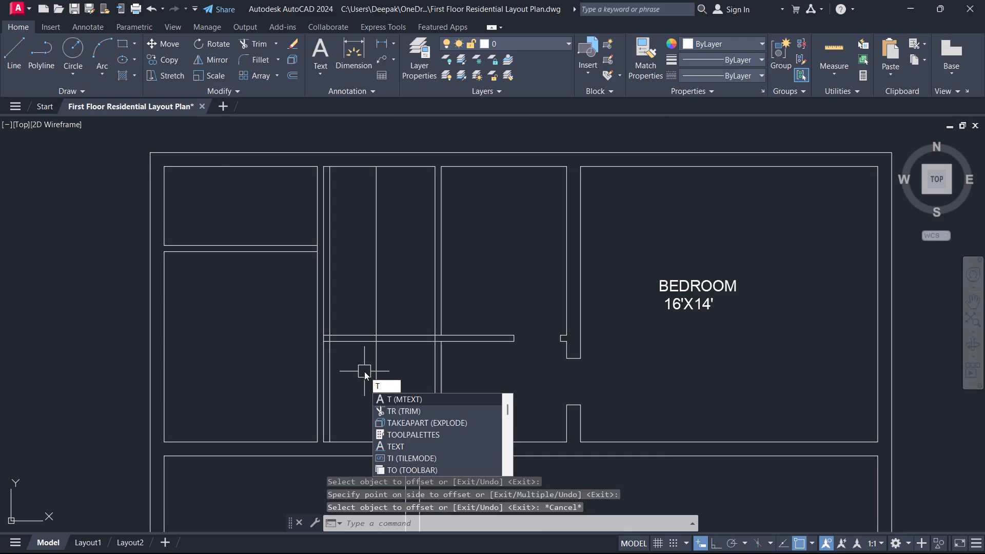
{"action": "key", "text": "BackSpace"}
{"action": "type", "text": "EX"}
{"action": "key", "text": "space"}
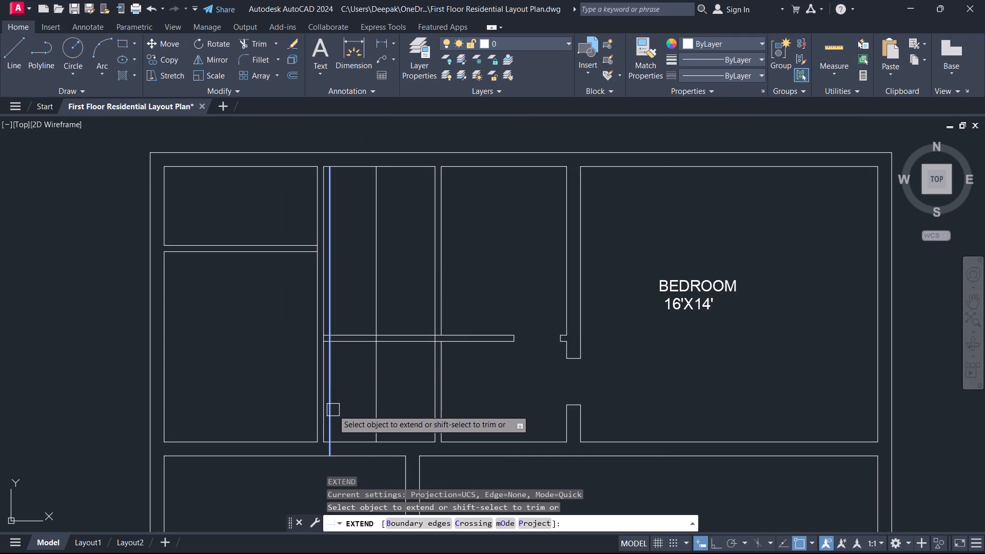
{"action": "left_click", "coordinate": [333, 410]}
{"action": "left_click", "coordinate": [377, 426]}
{"action": "right_click", "coordinate": [365, 390]}
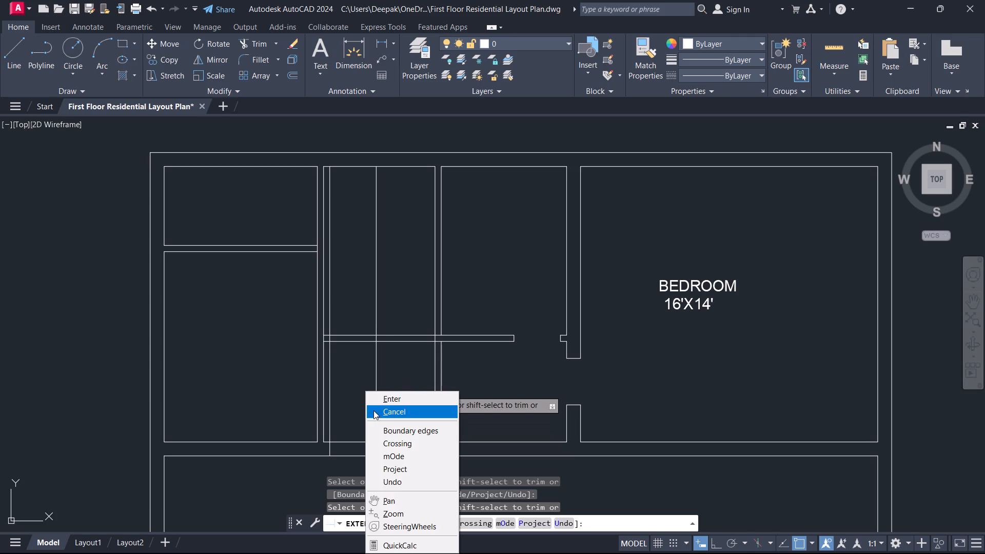
{"action": "left_click", "coordinate": [396, 413]}
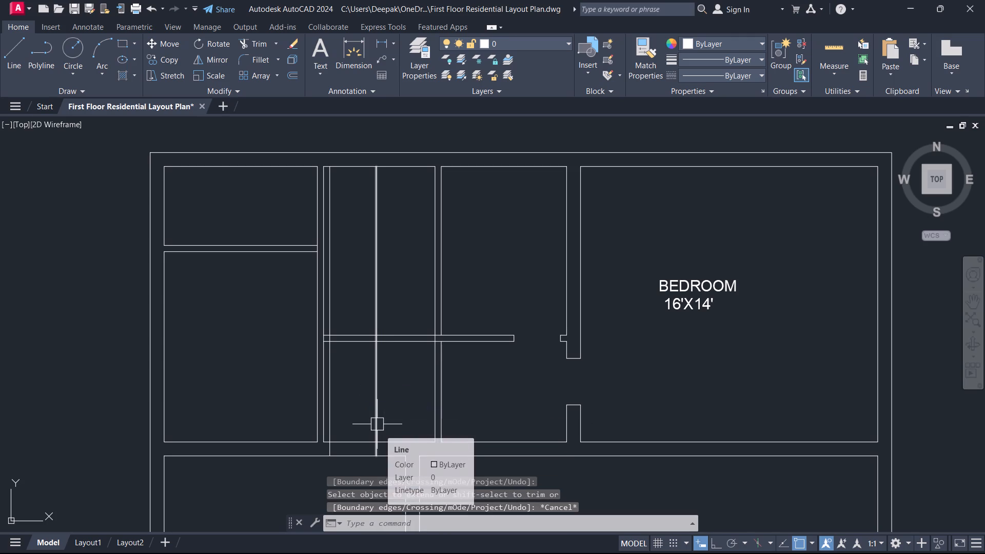
Trim the bottom wall into a door opening between the two offset lines, removing the lines' excess up to the horizontal partition.
{"action": "type", "text": "TR"}
{"action": "key", "text": "space"}
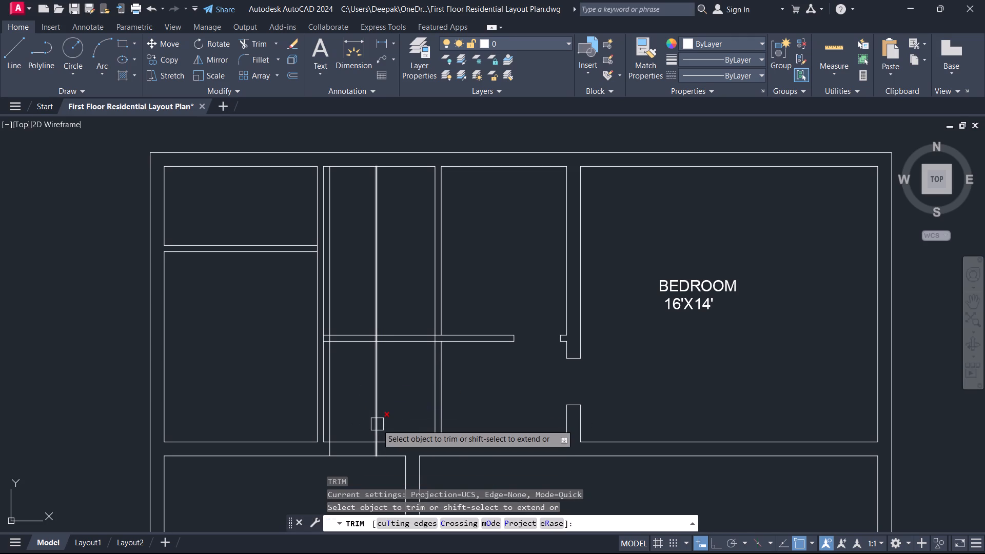
{"action": "left_click_drag", "start_coordinate": [358, 468], "coordinate": [396, 407]}
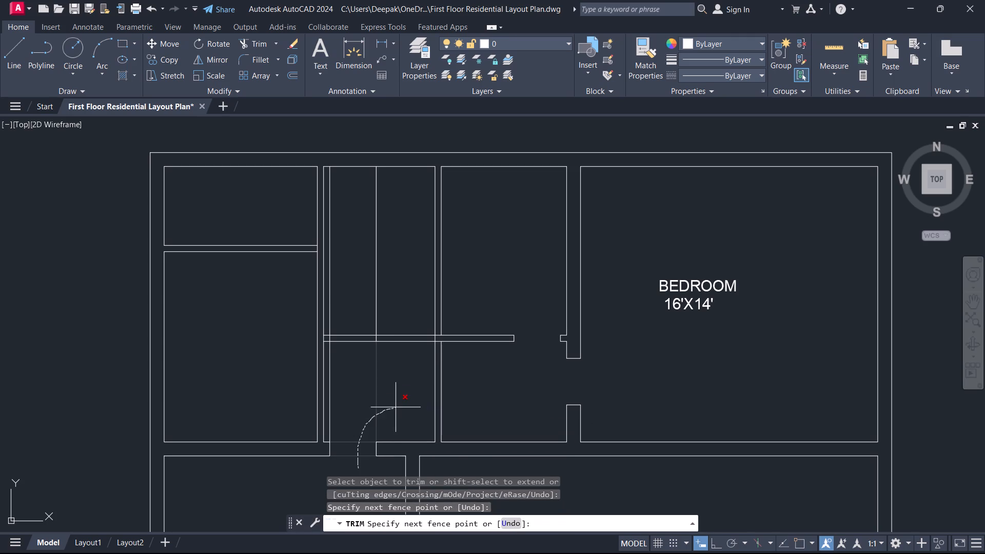
{"action": "left_click_drag", "start_coordinate": [396, 407], "coordinate": [396, 407]}
{"action": "scroll", "coordinate": [352, 414], "scroll_direction": "up", "scroll_amount": 2}
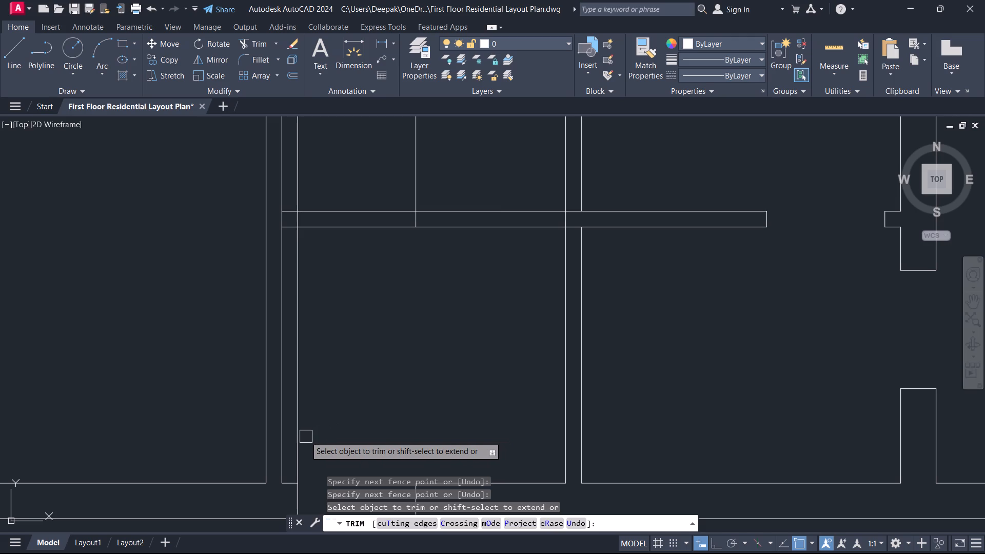
{"action": "left_click", "coordinate": [302, 436]}
Trim the horizontal partition into a door opening between the two offset lines, removing the lines' excess above it.
{"action": "scroll", "coordinate": [363, 395], "scroll_direction": "down", "scroll_amount": 1}
{"action": "middle_click_drag", "start_coordinate": [363, 395], "coordinate": [330, 508]}
{"action": "left_click_drag", "start_coordinate": [331, 466], "coordinate": [389, 323]}
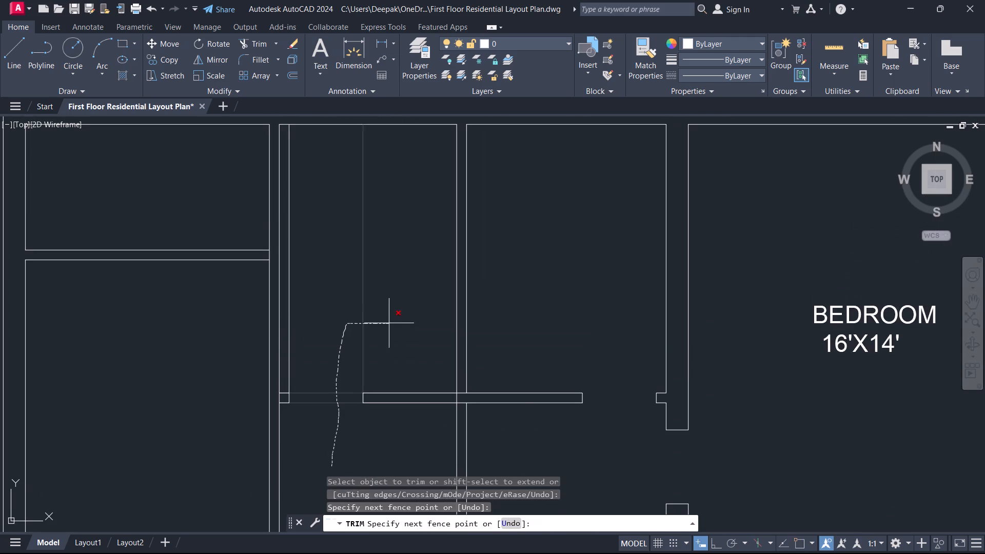
{"action": "left_click_drag", "start_coordinate": [389, 323], "coordinate": [390, 323]}
{"action": "scroll", "coordinate": [289, 346], "scroll_direction": "up", "scroll_amount": 2}
{"action": "left_click", "coordinate": [287, 369]}
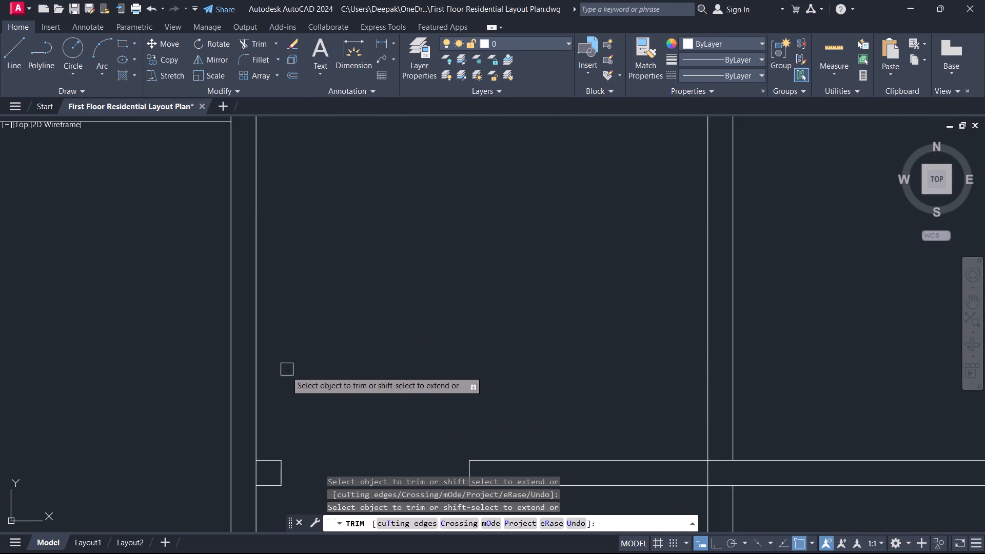
Trim the wall line across the base of the short partition stub left of the new door opening.
{"action": "scroll", "coordinate": [254, 498], "scroll_direction": "up", "scroll_amount": 2}
{"action": "left_click", "coordinate": [259, 445]}
Trim the overlapping lines inside the crossing of the horizontal partition and the vertical wall between the two middle rooms.
{"action": "scroll", "coordinate": [308, 445], "scroll_direction": "down", "scroll_amount": 5}
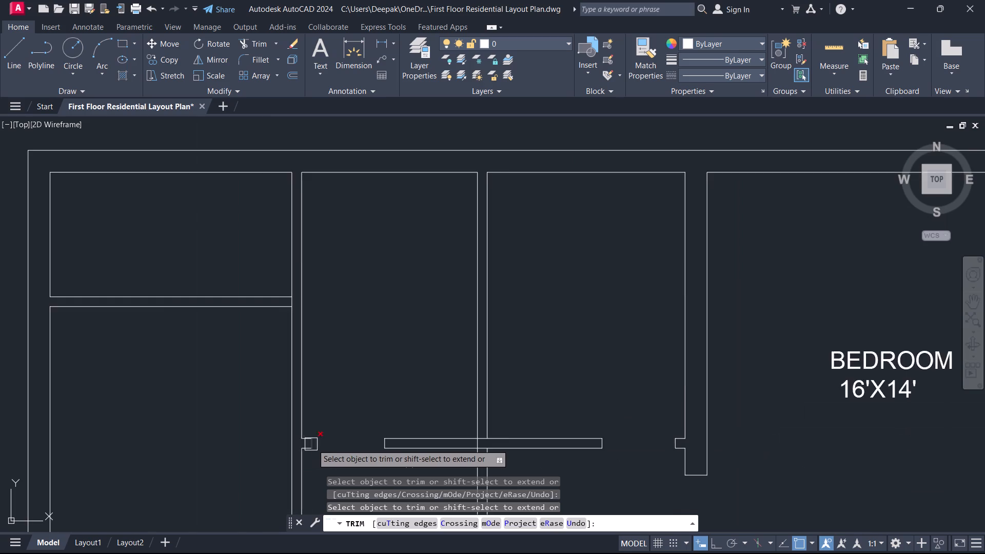
{"action": "scroll", "coordinate": [346, 425], "scroll_direction": "down", "scroll_amount": 1}
{"action": "middle_click_drag", "start_coordinate": [348, 425], "coordinate": [366, 348]}
{"action": "scroll", "coordinate": [369, 394], "scroll_direction": "up", "scroll_amount": 3}
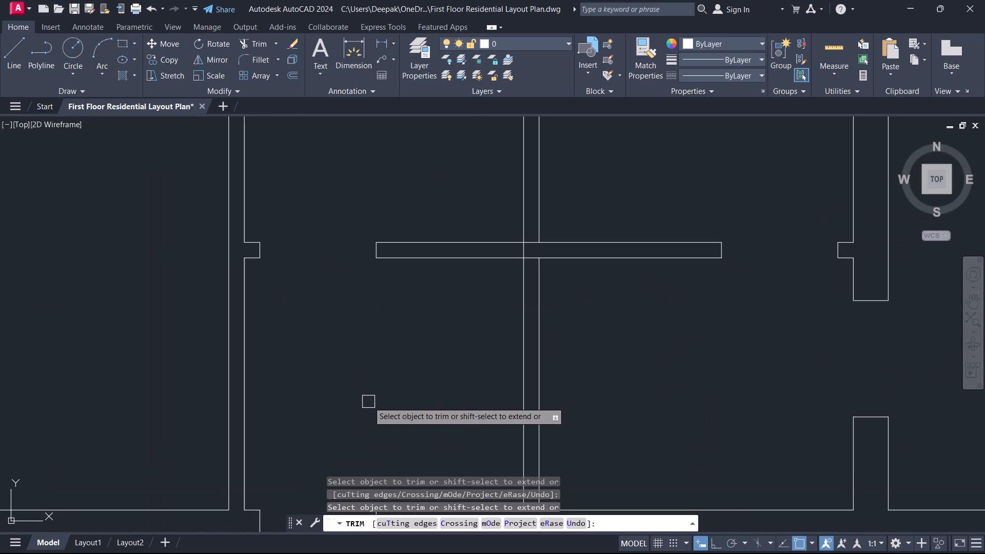
{"action": "scroll", "coordinate": [514, 303], "scroll_direction": "up", "scroll_amount": 1}
{"action": "middle_click_drag", "start_coordinate": [517, 304], "coordinate": [323, 553]}
{"action": "scroll", "coordinate": [321, 499], "scroll_direction": "up", "scroll_amount": 1}
{"action": "middle_click_drag", "start_coordinate": [333, 463], "coordinate": [334, 457]}
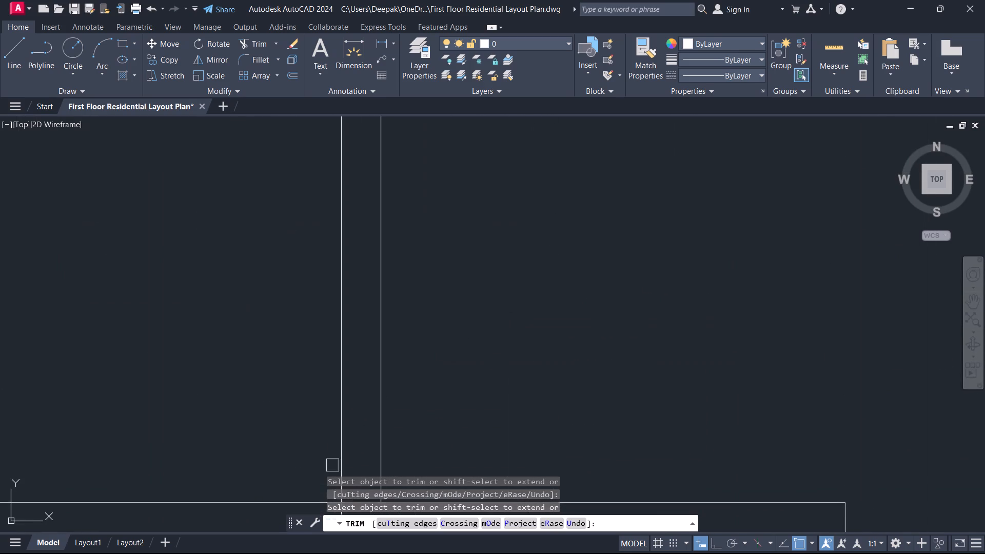
{"action": "middle_click_drag", "start_coordinate": [334, 457], "coordinate": [322, 347]}
{"action": "scroll", "coordinate": [324, 351], "scroll_direction": "up", "scroll_amount": 1}
{"action": "middle_click_drag", "start_coordinate": [305, 420], "coordinate": [317, 313]}
{"action": "left_click_drag", "start_coordinate": [337, 348], "coordinate": [391, 392]}
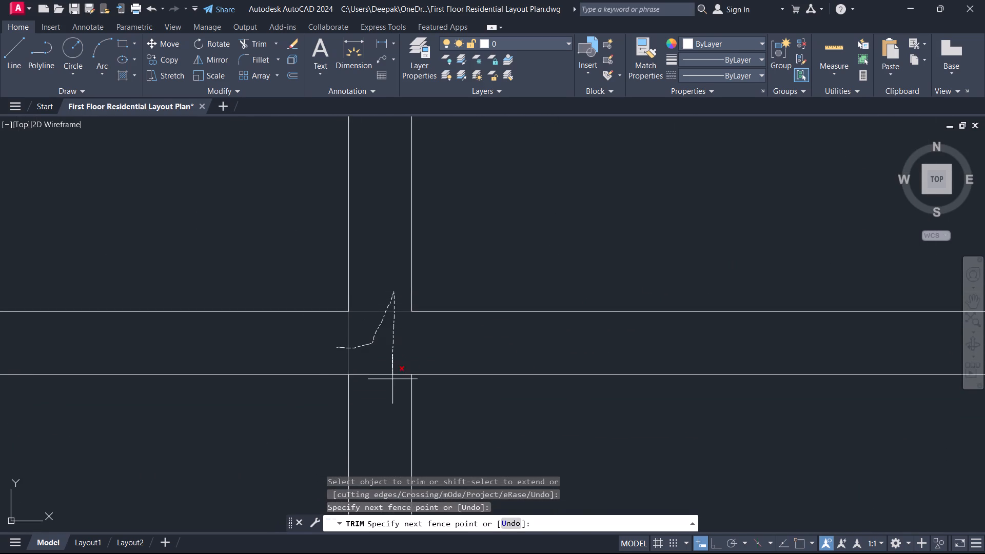
{"action": "left_click_drag", "start_coordinate": [391, 392], "coordinate": [387, 406]}
{"action": "right_click", "coordinate": [387, 406]}
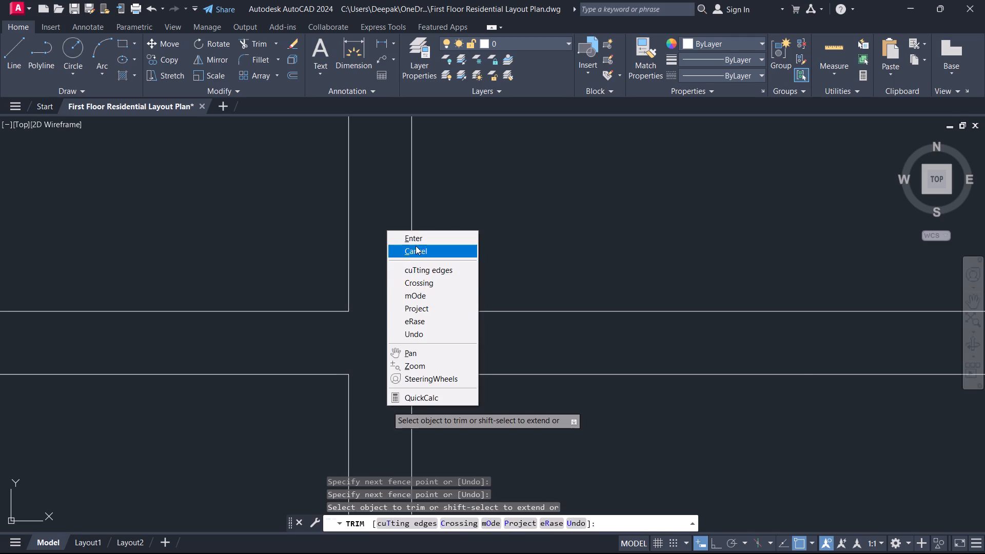
{"action": "left_click", "coordinate": [416, 245]}
Trim the wall line across the right end of the horizontal partition separating the two westernmost upper rooms.
{"action": "scroll", "coordinate": [328, 324], "scroll_direction": "down", "scroll_amount": 4}
{"action": "scroll", "coordinate": [269, 351], "scroll_direction": "down", "scroll_amount": 1}
{"action": "middle_click_drag", "start_coordinate": [246, 370], "coordinate": [251, 374]}
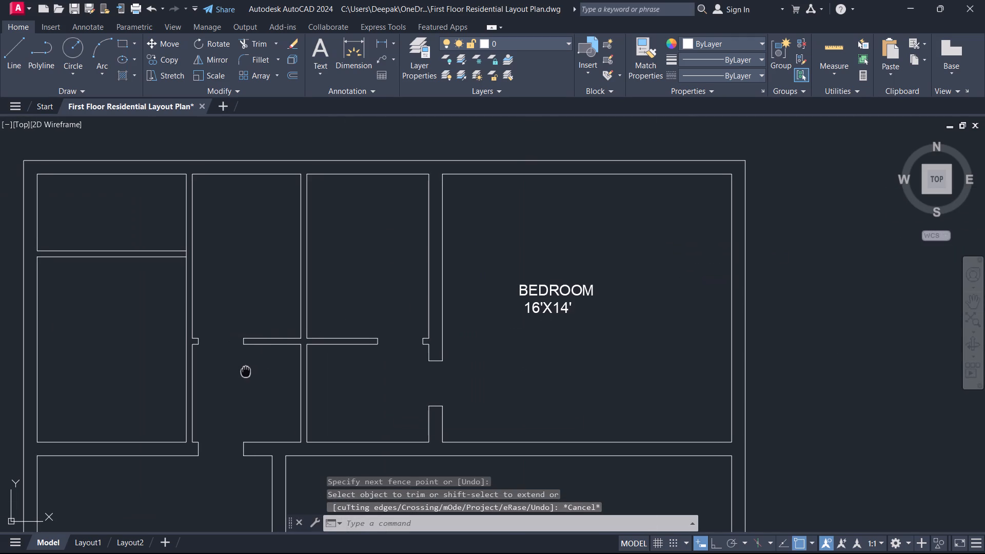
{"action": "middle_click_drag", "start_coordinate": [251, 374], "coordinate": [262, 380]}
{"action": "scroll", "coordinate": [202, 380], "scroll_direction": "down", "scroll_amount": 1}
{"action": "scroll", "coordinate": [191, 382], "scroll_direction": "up", "scroll_amount": 1}
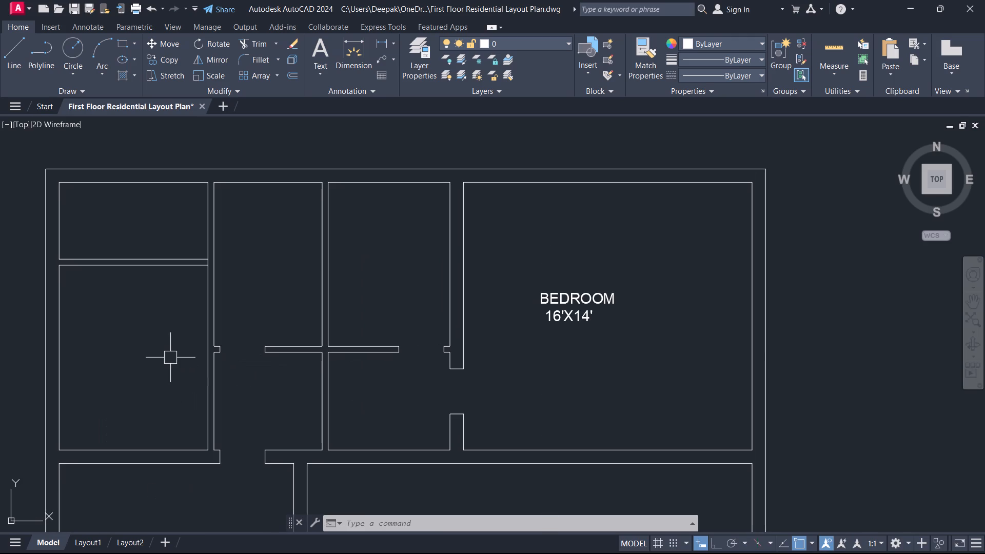
{"action": "scroll", "coordinate": [165, 269], "scroll_direction": "up", "scroll_amount": 2}
{"action": "middle_click_drag", "start_coordinate": [172, 273], "coordinate": [215, 335]}
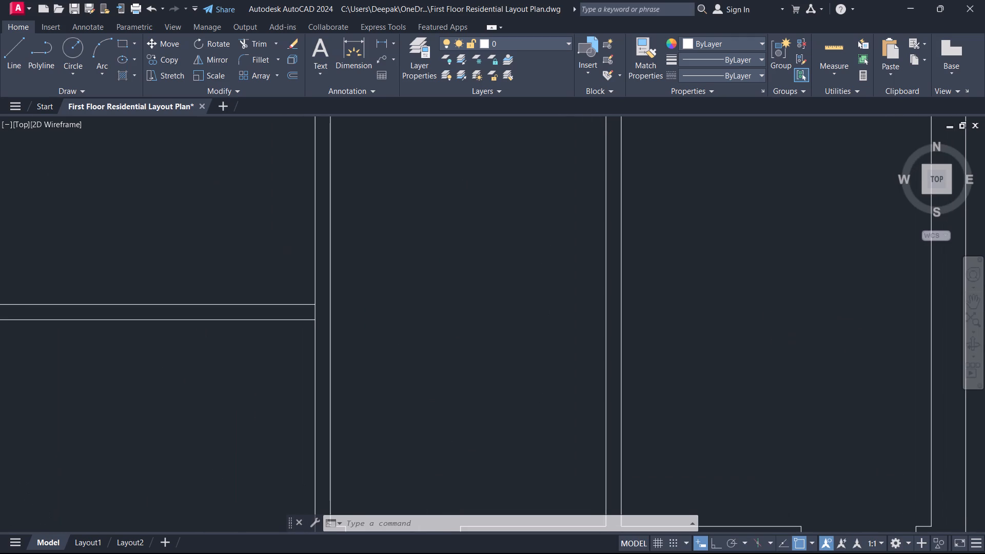
{"action": "type", "text": "TR"}
{"action": "key", "text": "space"}
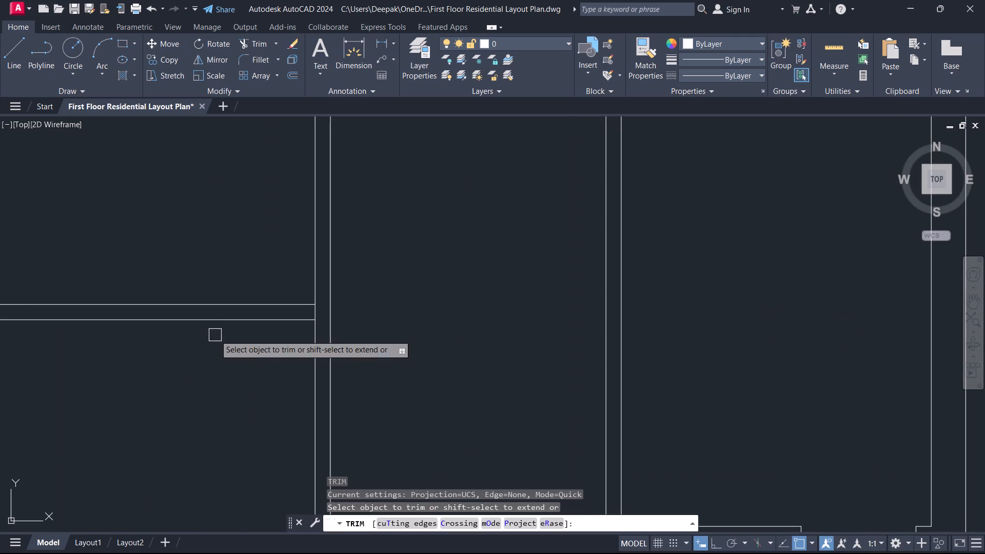
{"action": "scroll", "coordinate": [269, 263], "scroll_direction": "up", "scroll_amount": 2}
{"action": "left_click", "coordinate": [371, 360]}
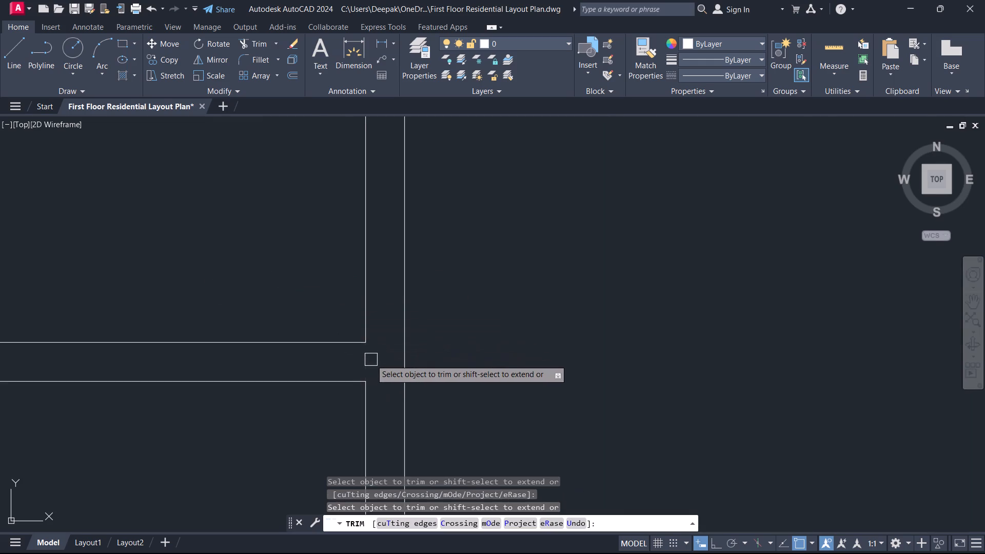
{"action": "right_click_drag", "start_coordinate": [331, 299], "coordinate": [327, 302]}
{"action": "left_click", "coordinate": [341, 319]}
Offset the right wall line of the small upper-left room 3'9" leftward into the room.
{"action": "scroll", "coordinate": [311, 323], "scroll_direction": "down", "scroll_amount": 5}
{"action": "middle_click_drag", "start_coordinate": [289, 327], "coordinate": [288, 326]}
{"action": "scroll", "coordinate": [288, 326], "scroll_direction": "up", "scroll_amount": 1}
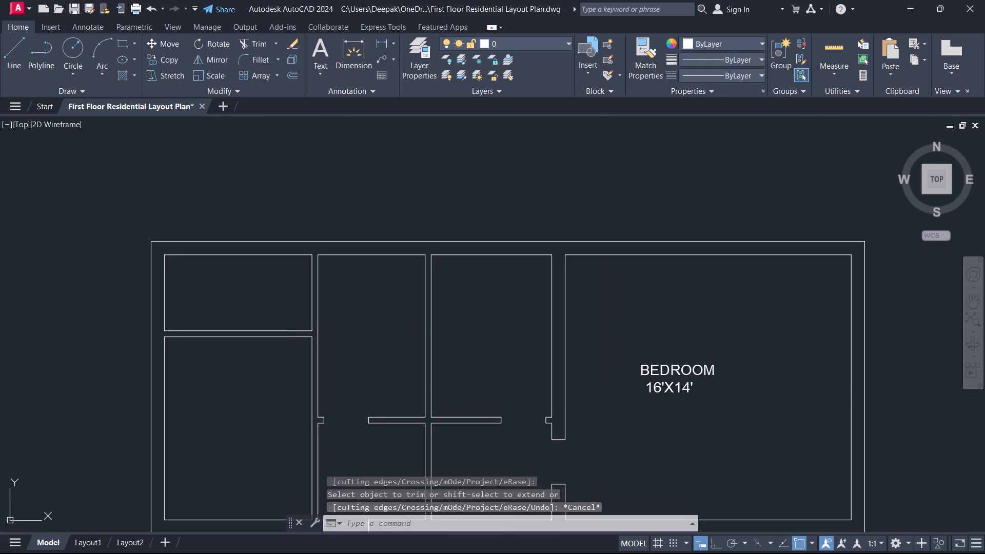
{"action": "middle_click_drag", "start_coordinate": [288, 326], "coordinate": [378, 347]}
{"action": "type", "text": "O"}
{"action": "key", "text": "space"}
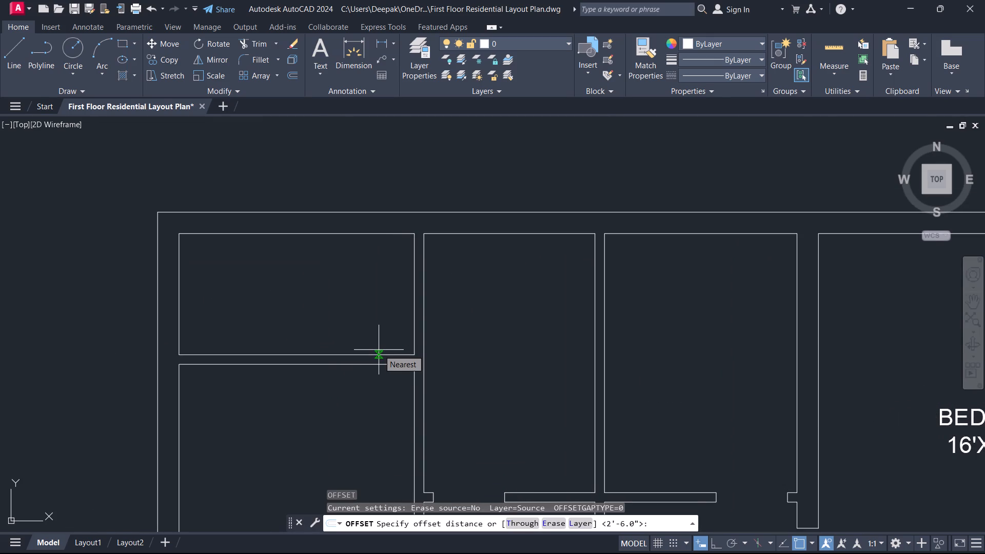
{"action": "key", "text": "3"}
{"action": "key", "text": "apostrophe"}
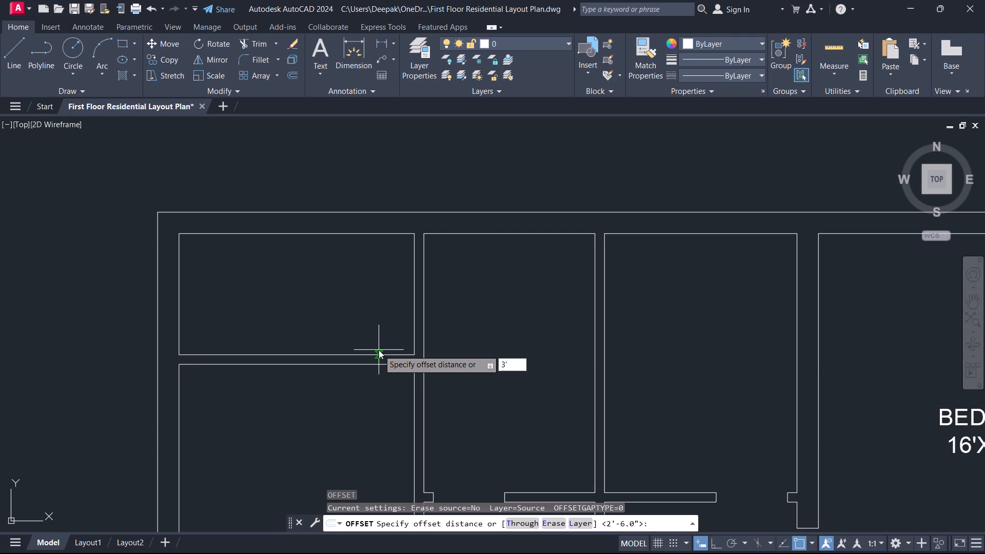
{"action": "key", "text": "9"}
{"action": "key", "text": "Return"}
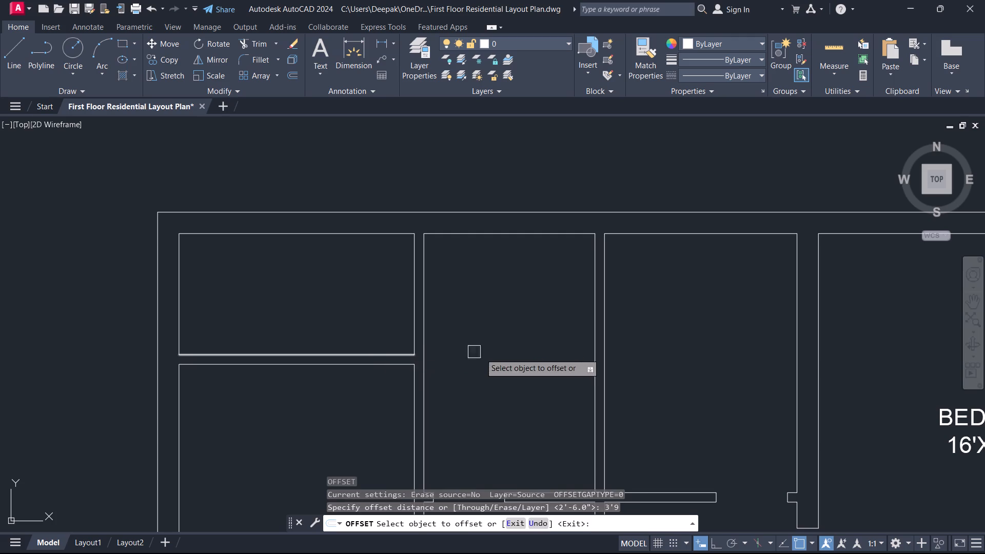
{"action": "left_click", "coordinate": [408, 311]}
{"action": "left_click", "coordinate": [411, 311]}
{"action": "left_click", "coordinate": [337, 312]}
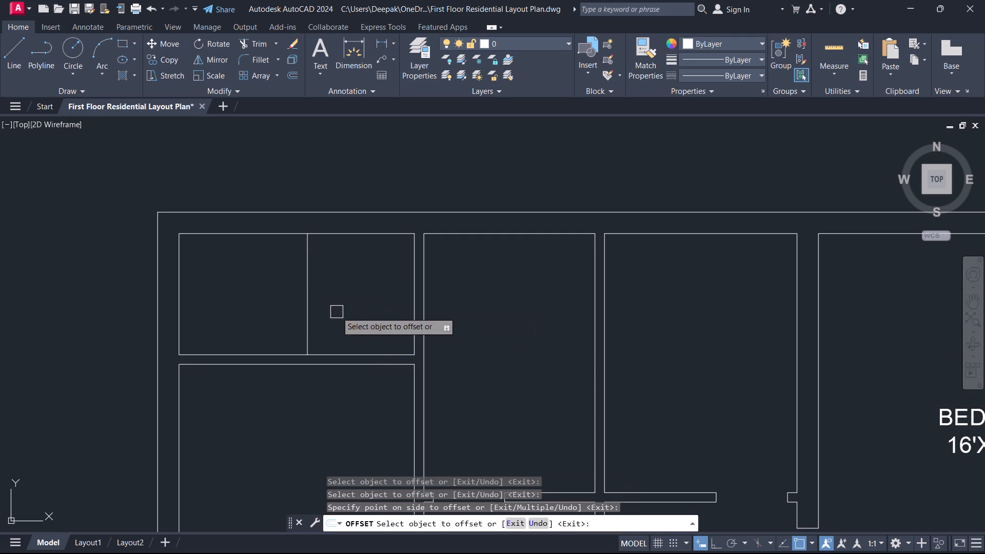
{"action": "right_click", "coordinate": [337, 312]}
{"action": "left_click", "coordinate": [368, 327]}
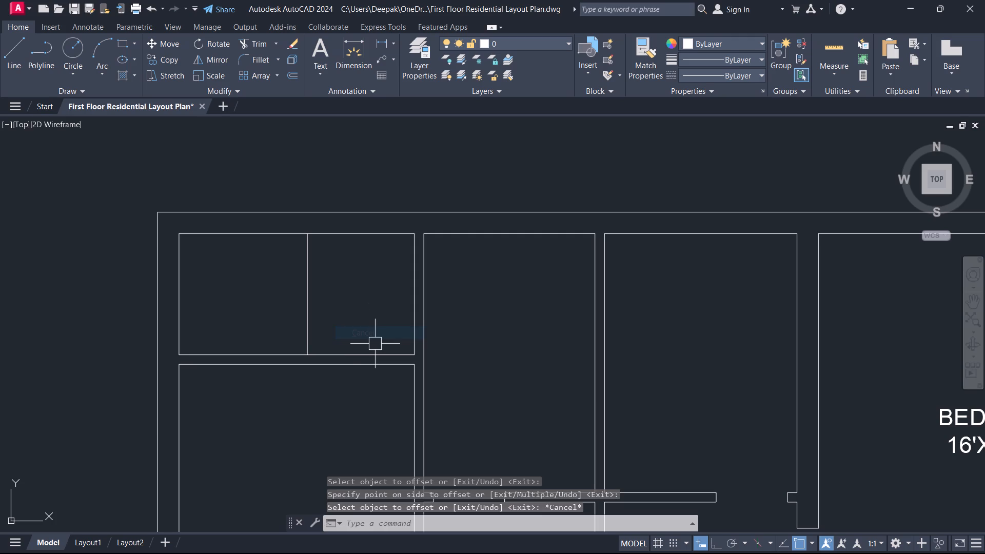
Offset the vertical line inside the small upper-left room 9" to the west to form the wall's second face.
{"action": "type", "text": "O 9"}
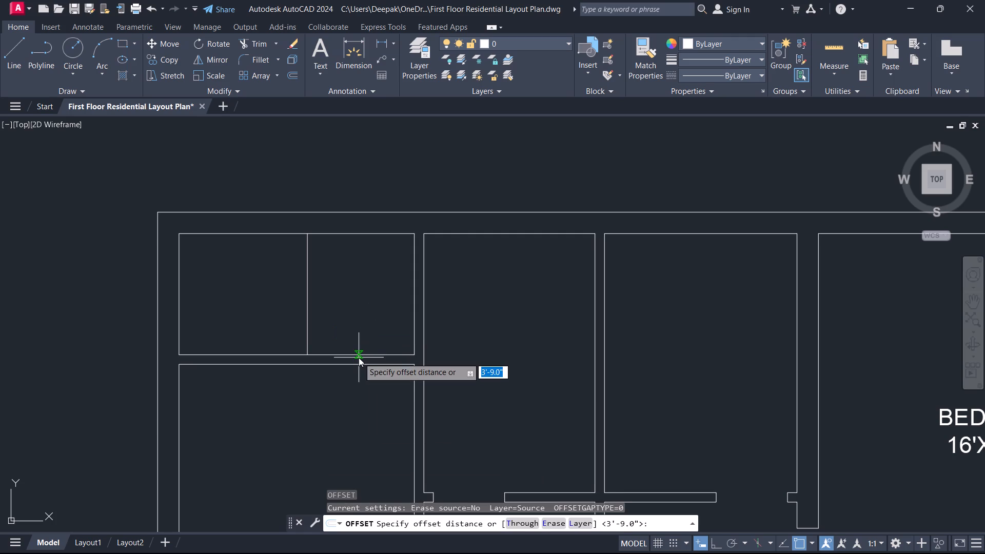
{"action": "key", "text": "Return"}
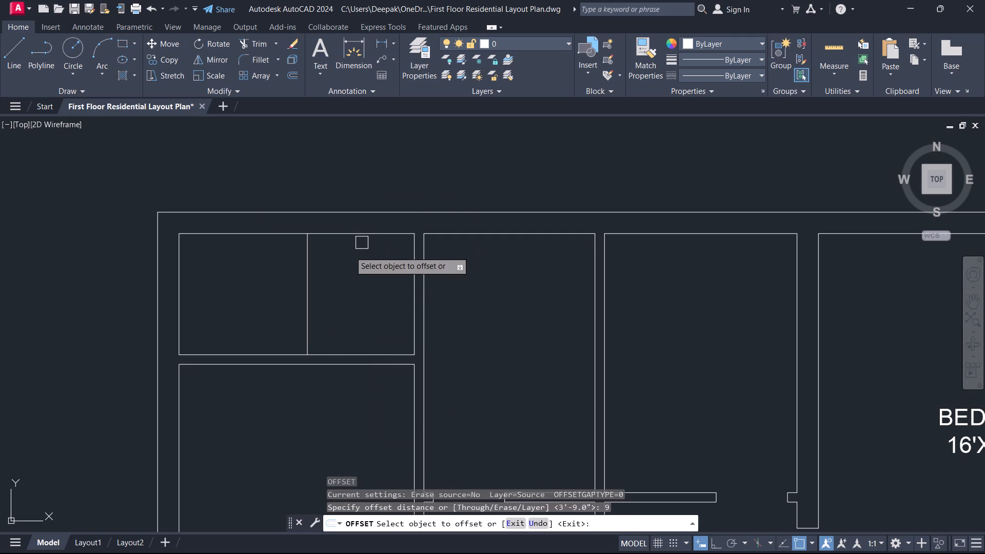
{"action": "left_click", "coordinate": [306, 271]}
{"action": "left_click", "coordinate": [289, 272]}
{"action": "right_click", "coordinate": [269, 274]}
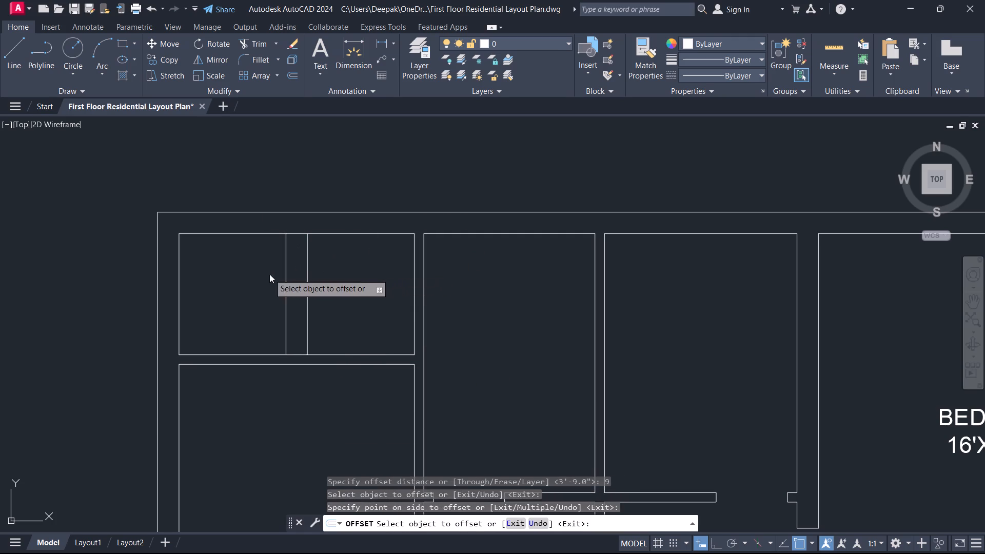
{"action": "left_click", "coordinate": [293, 291]}
Trim the room's bottom line between the two faces of the new 9" wall.
{"action": "middle_click_drag", "start_coordinate": [260, 341], "coordinate": [337, 293]}
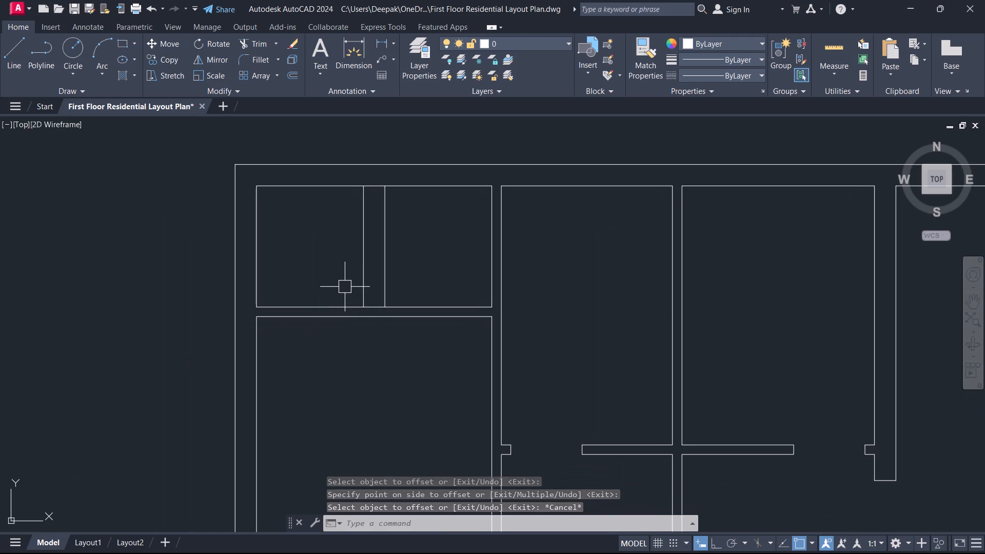
{"action": "key", "text": "t"}
{"action": "type", "text": "R"}
{"action": "key", "text": "space"}
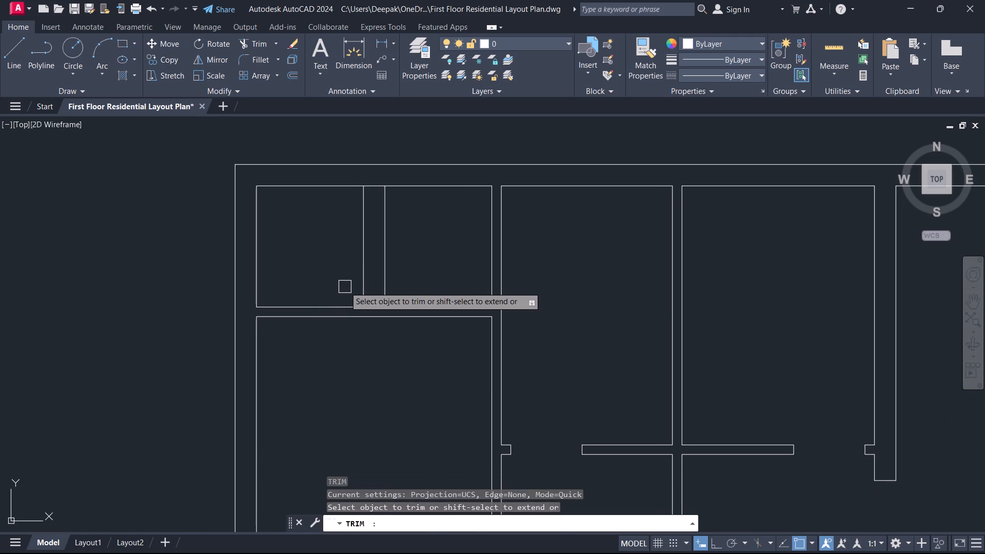
{"action": "scroll", "coordinate": [345, 284], "scroll_direction": "up", "scroll_amount": 3}
{"action": "left_click_drag", "start_coordinate": [313, 299], "coordinate": [314, 308]}
{"action": "left_click", "coordinate": [313, 316]}
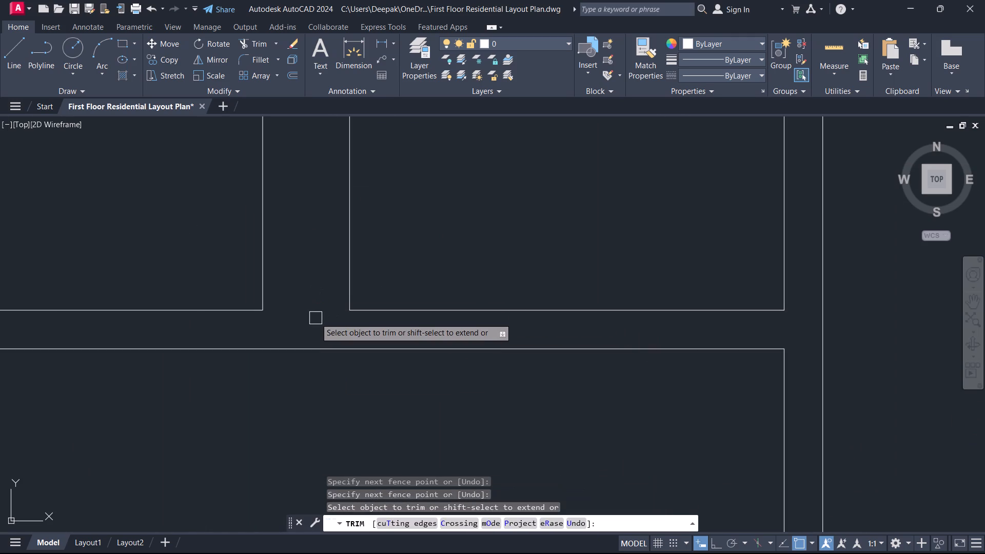
{"action": "right_click", "coordinate": [314, 319]}
{"action": "left_click", "coordinate": [332, 337]}
Offset the bottom line of the compartment west of the new wall 5" upward.
{"action": "scroll", "coordinate": [293, 328], "scroll_direction": "down", "scroll_amount": 3}
{"action": "middle_click_drag", "start_coordinate": [280, 329], "coordinate": [553, 375]}
{"action": "scroll", "coordinate": [549, 374], "scroll_direction": "up", "scroll_amount": 1}
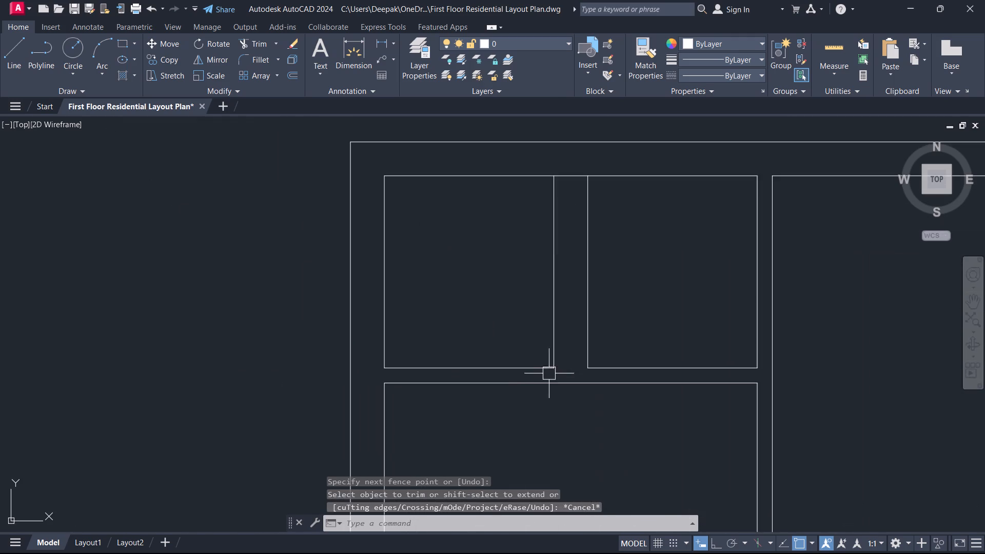
{"action": "scroll", "coordinate": [547, 373], "scroll_direction": "up", "scroll_amount": 1}
{"action": "key", "text": "Up"}
{"action": "key", "text": "Up"}
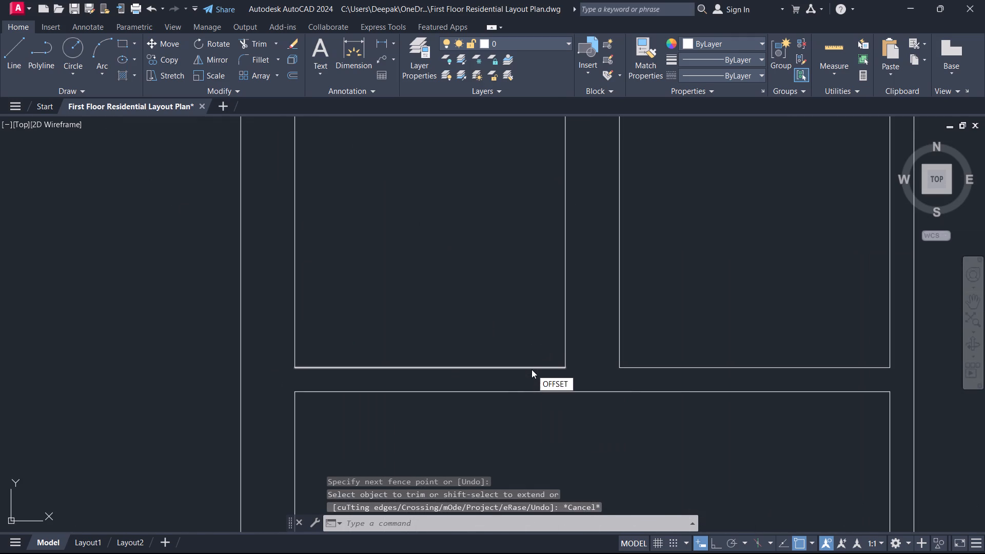
{"action": "key", "text": "Return"}
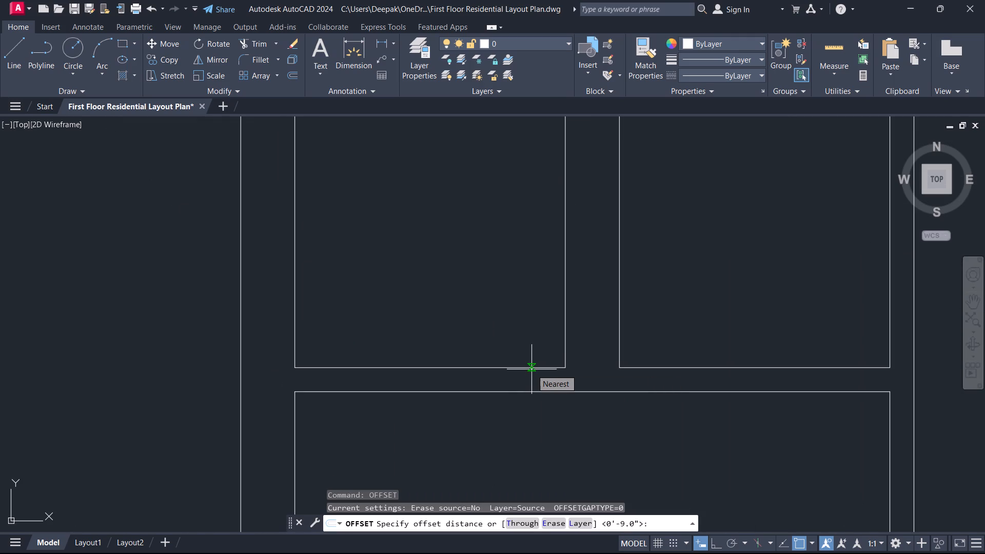
{"action": "key", "text": "5"}
{"action": "key", "text": "Return"}
{"action": "left_click", "coordinate": [531, 369]}
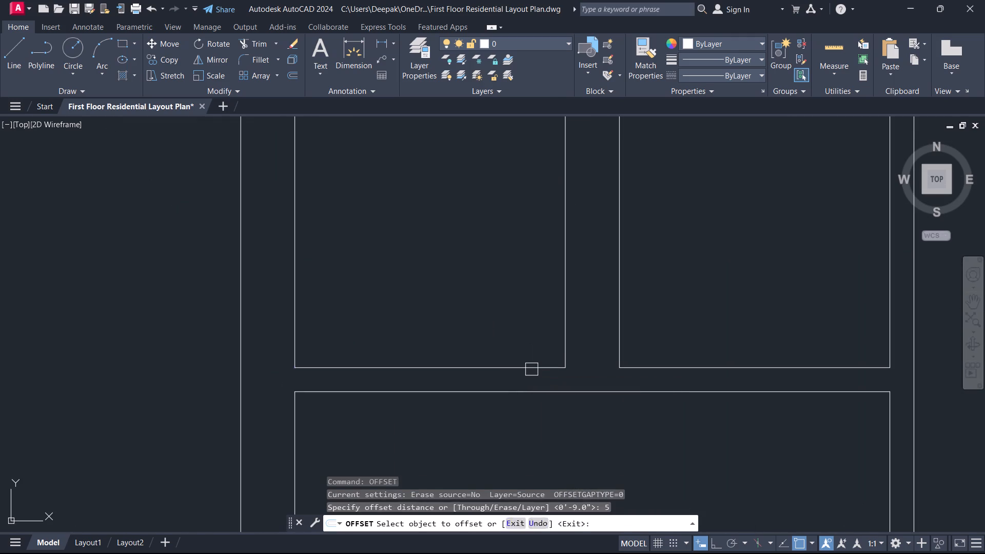
{"action": "left_click", "coordinate": [479, 302]}
{"action": "right_click", "coordinate": [479, 302]}
{"action": "left_click", "coordinate": [500, 324]}
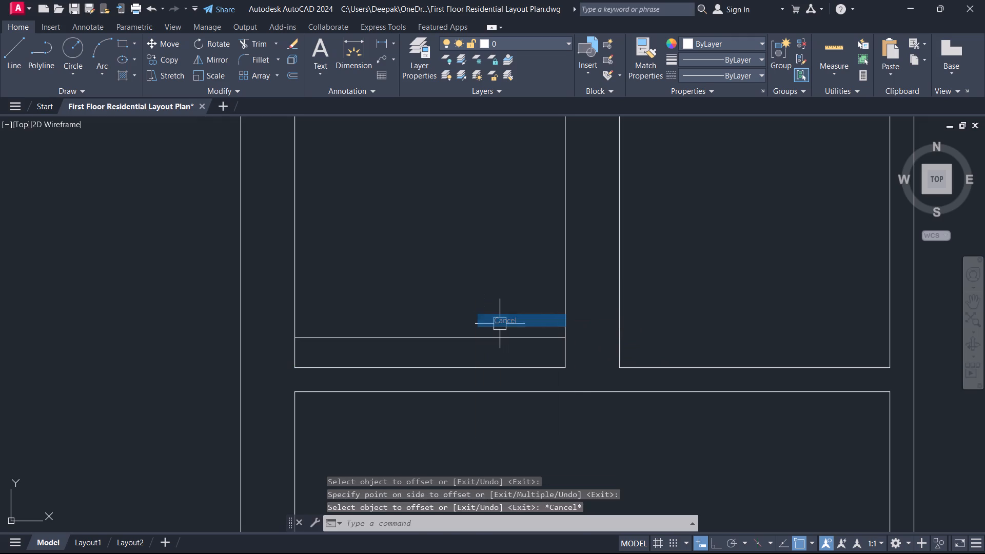
Trim away the west compartment's original bottom line and the vertical stubs hanging below the new offset line.
{"action": "key", "text": "Up"}
{"action": "key", "text": "Up"}
{"action": "key", "text": "Return"}
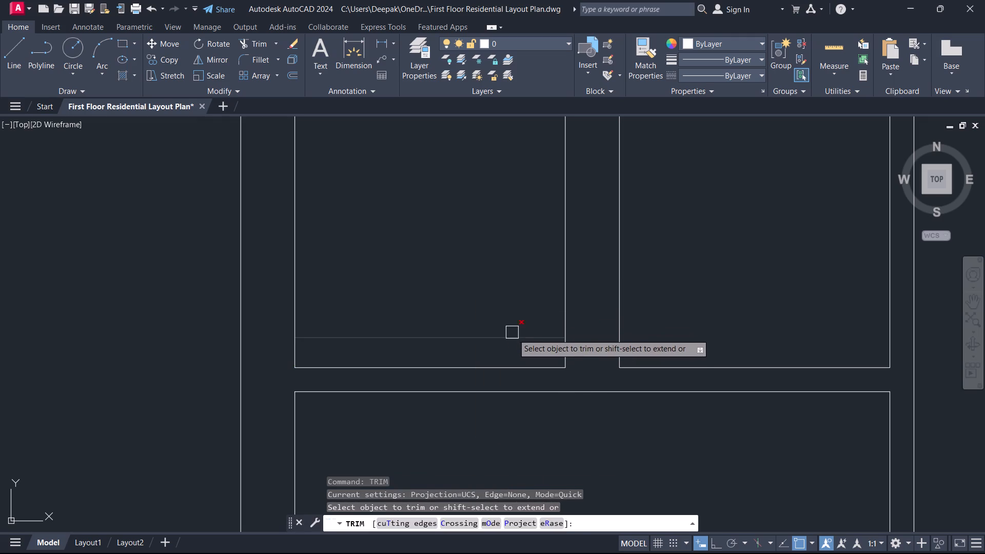
{"action": "left_click", "coordinate": [504, 361]}
{"action": "left_click", "coordinate": [485, 369]}
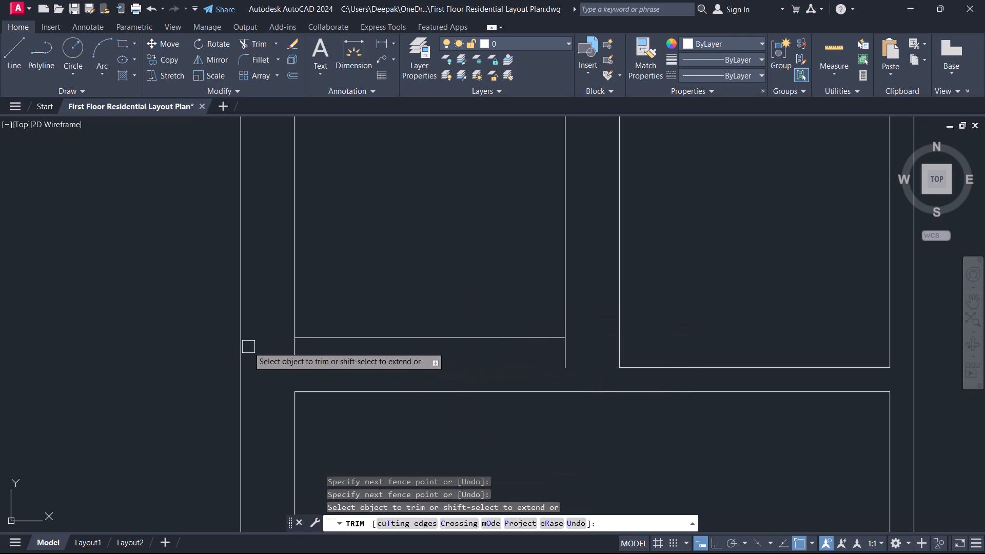
{"action": "left_click", "coordinate": [268, 352]}
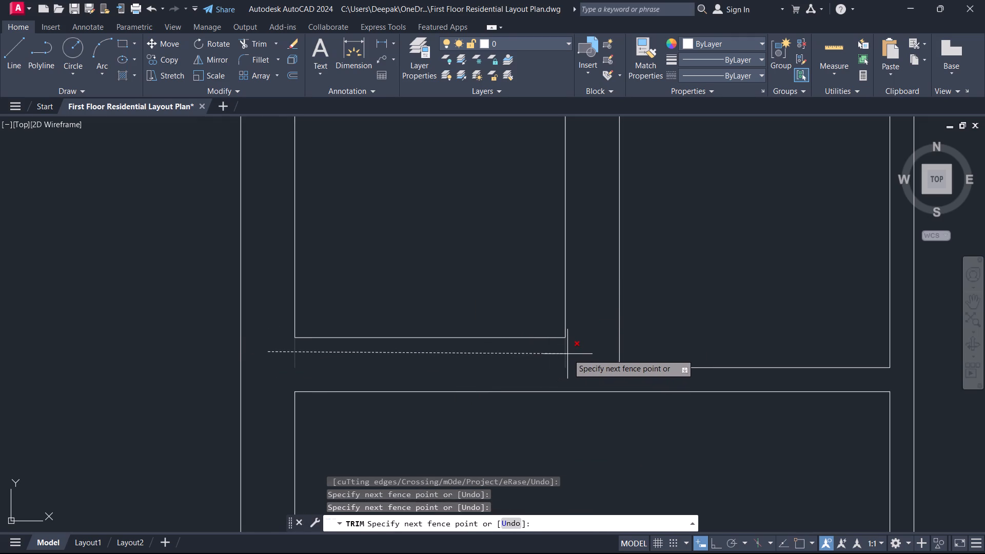
{"action": "left_click", "coordinate": [568, 354]}
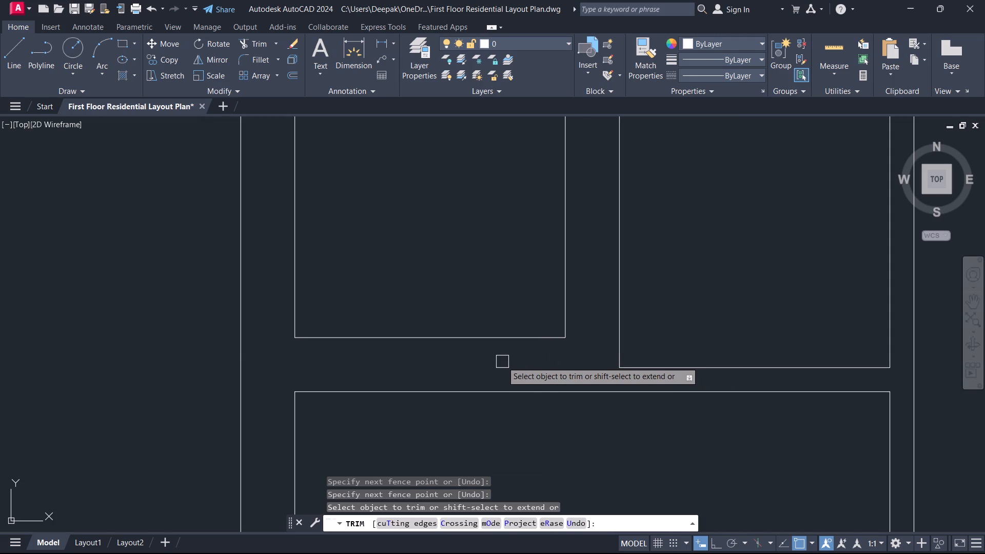
{"action": "key", "text": "Up"}
{"action": "key", "text": "Up"}
{"action": "key", "text": "Return"}
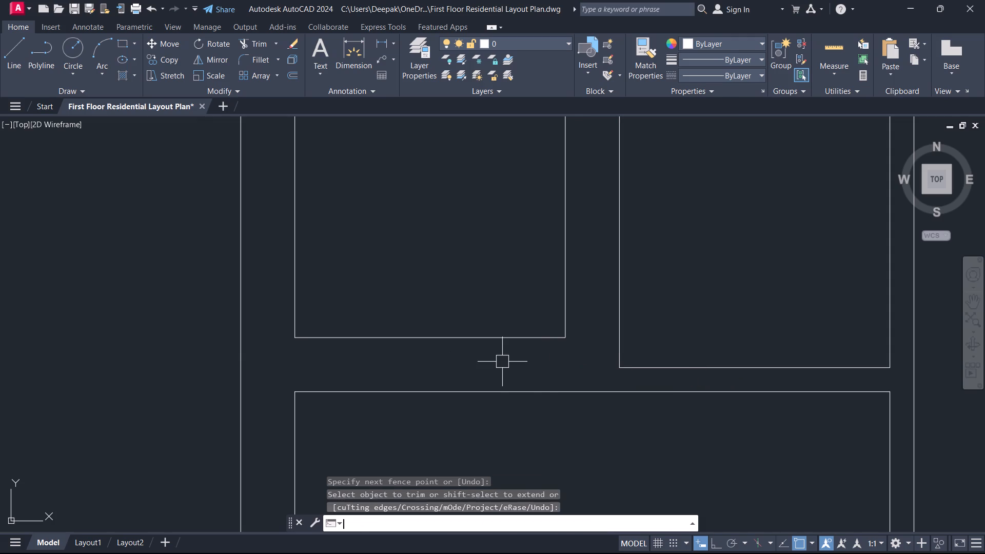
Extend the west compartment's new bottom line westward to the outer wall line.
{"action": "key", "text": "Up"}
{"action": "key", "text": "Up"}
{"action": "key", "text": "Up"}
{"action": "key", "text": "Return"}
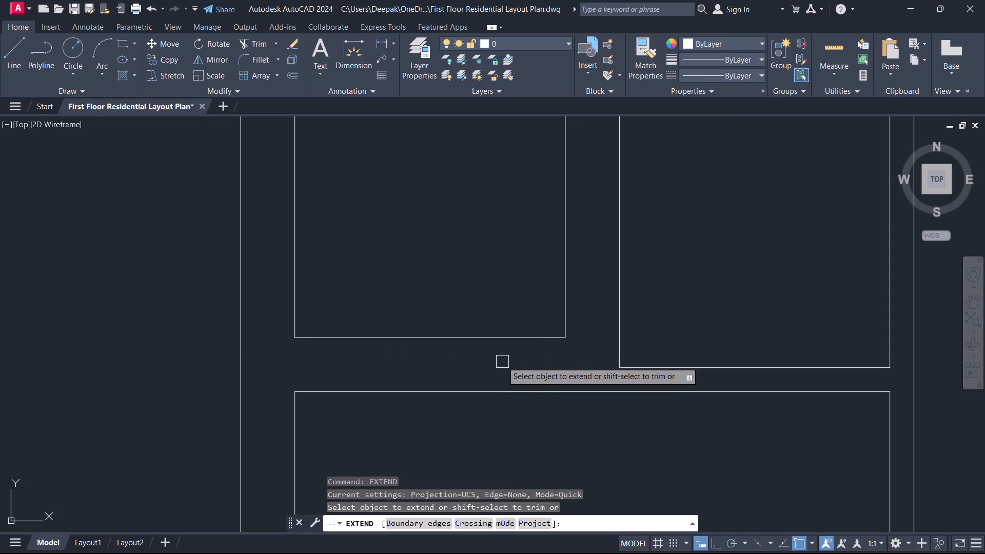
{"action": "left_click", "coordinate": [376, 341]}
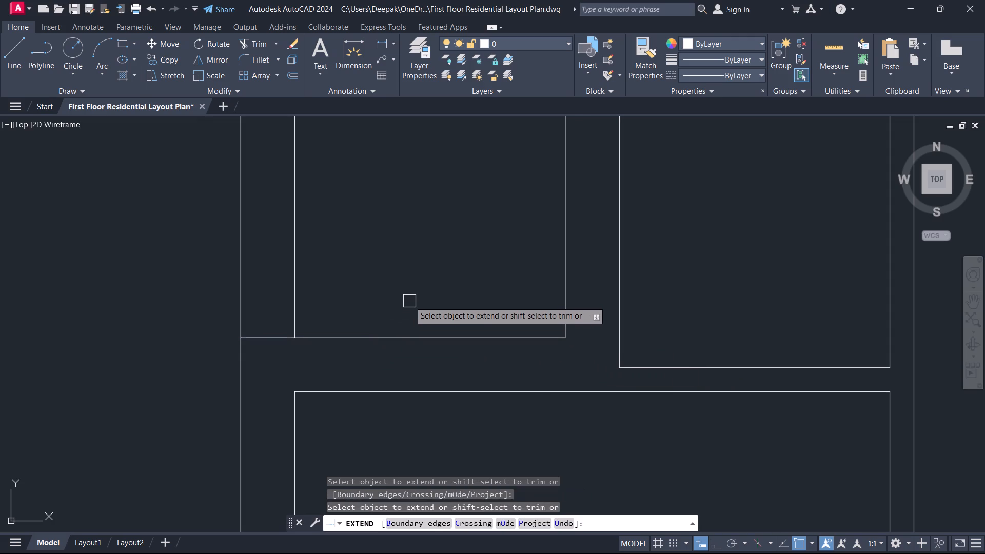
{"action": "key", "text": "Return"}
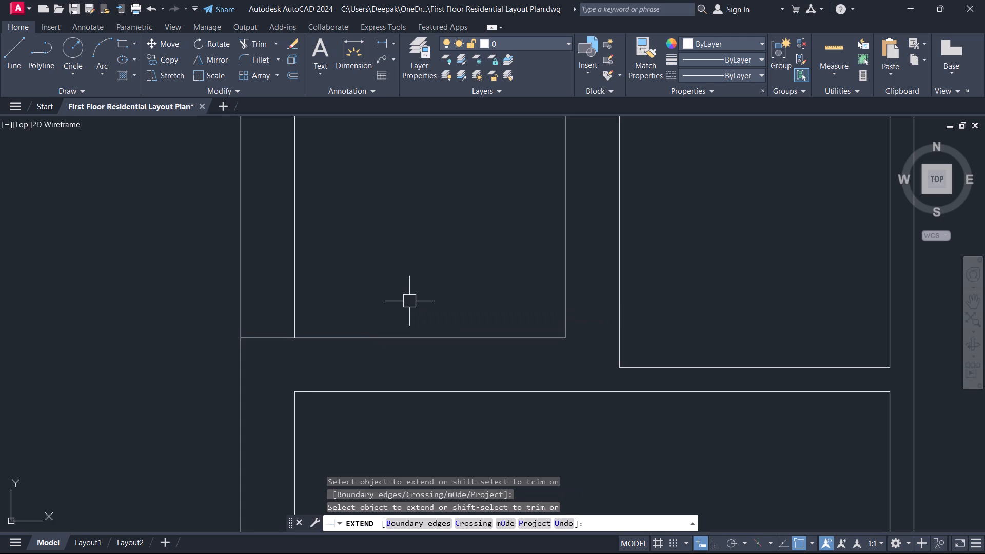
Extend the inner line of the top wall westward to the outer wall line.
{"action": "scroll", "coordinate": [409, 301], "scroll_direction": "up", "scroll_amount": 1}
{"action": "scroll", "coordinate": [404, 301], "scroll_direction": "down", "scroll_amount": 3}
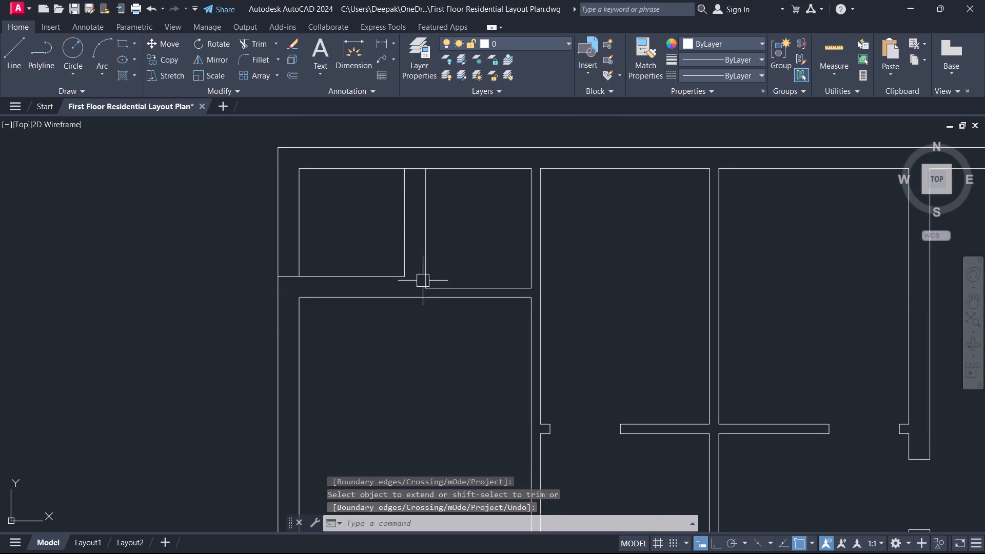
{"action": "middle_click_drag", "start_coordinate": [416, 279], "coordinate": [403, 405]}
{"action": "scroll", "coordinate": [373, 363], "scroll_direction": "up", "scroll_amount": 1}
{"action": "key", "text": "Return"}
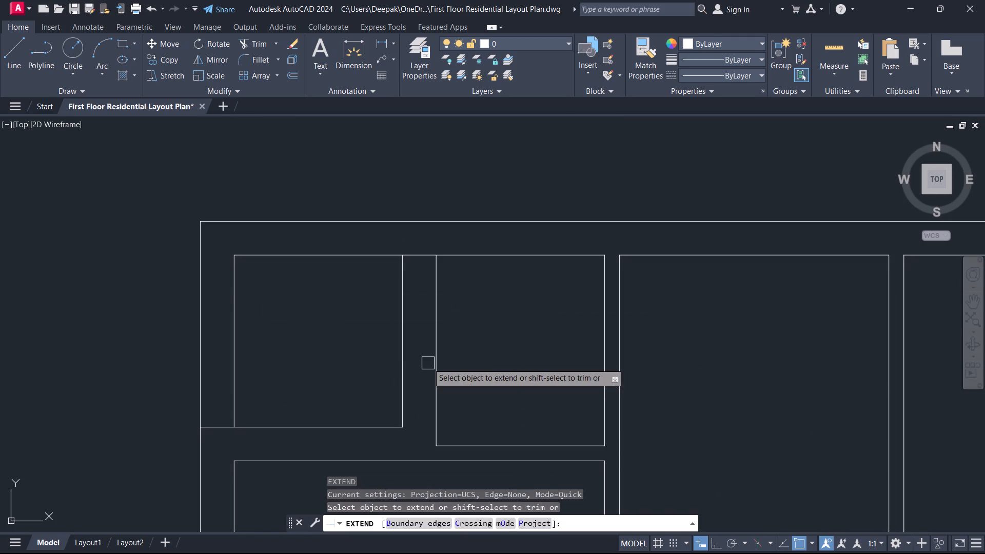
{"action": "left_click", "coordinate": [262, 258]}
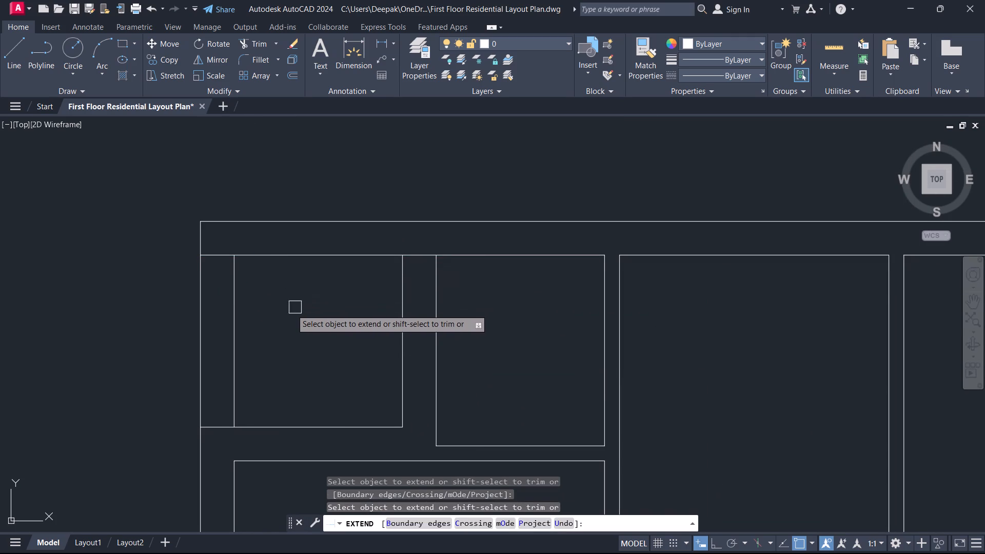
{"action": "key", "text": "Return"}
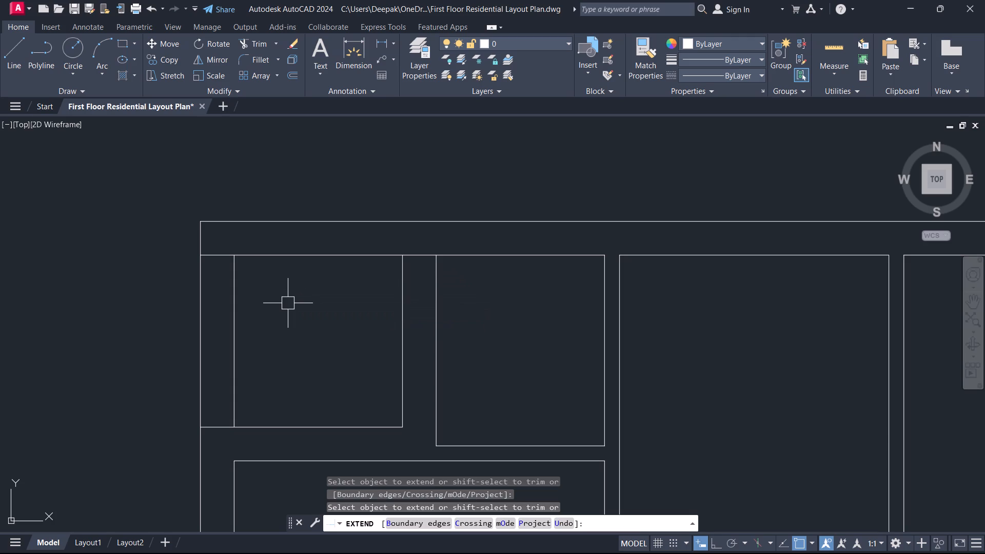
Trim both lines of the west exterior wall between the two extended lines to open up the corner compartment.
{"action": "key", "text": "Up"}
{"action": "key", "text": "Up"}
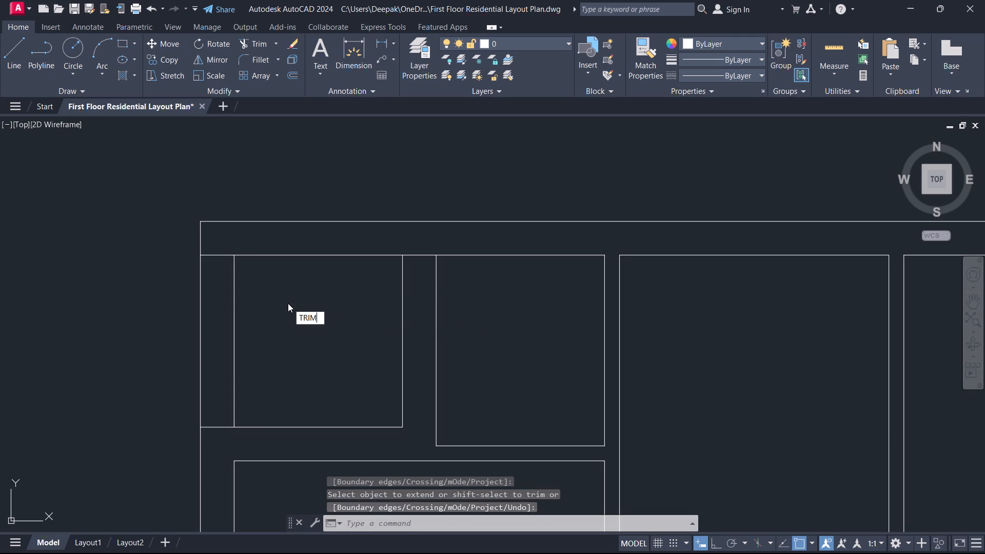
{"action": "key", "text": "Return"}
{"action": "scroll", "coordinate": [288, 303], "scroll_direction": "up", "scroll_amount": 1}
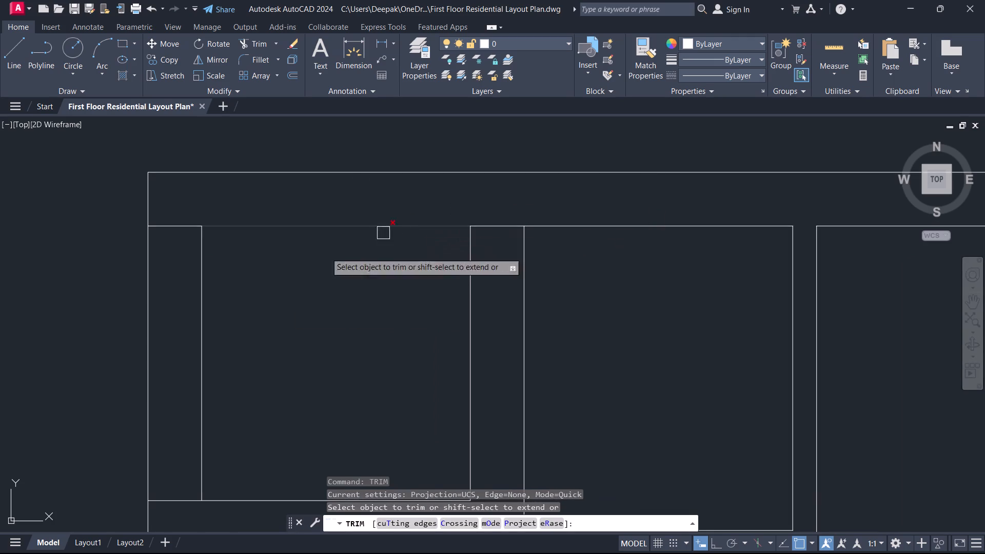
{"action": "left_click_drag", "start_coordinate": [275, 309], "coordinate": [267, 311]}
{"action": "left_click", "coordinate": [124, 319]}
{"action": "key", "text": "Return"}
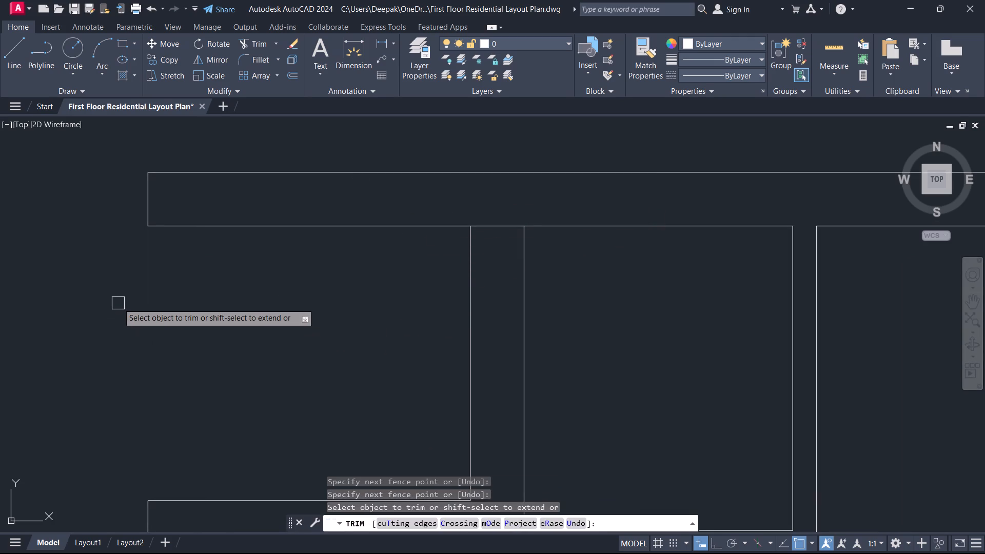
Extend the west face of the 9" wall upward to the outer line of the top wall.
{"action": "key", "text": "Up"}
{"action": "key", "text": "Up"}
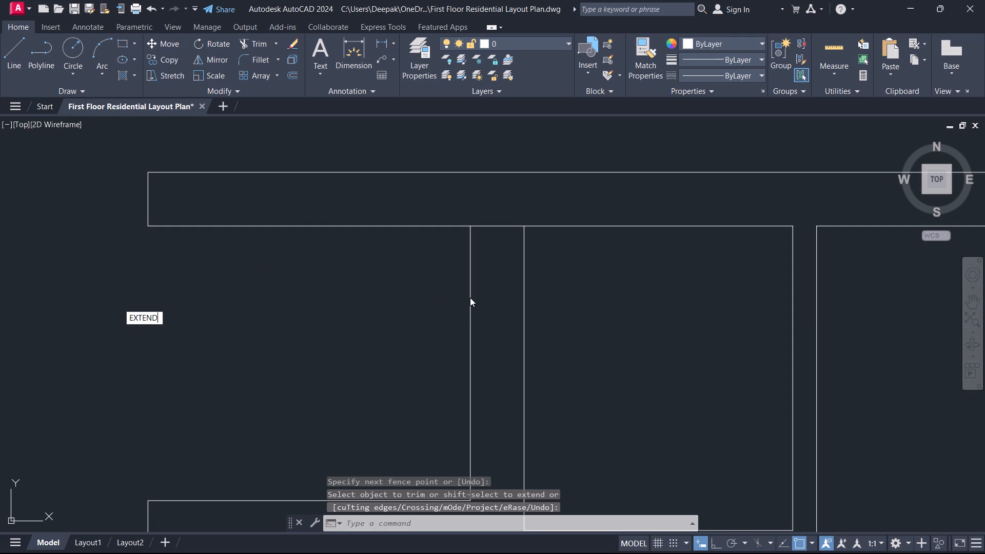
{"action": "key", "text": "Return"}
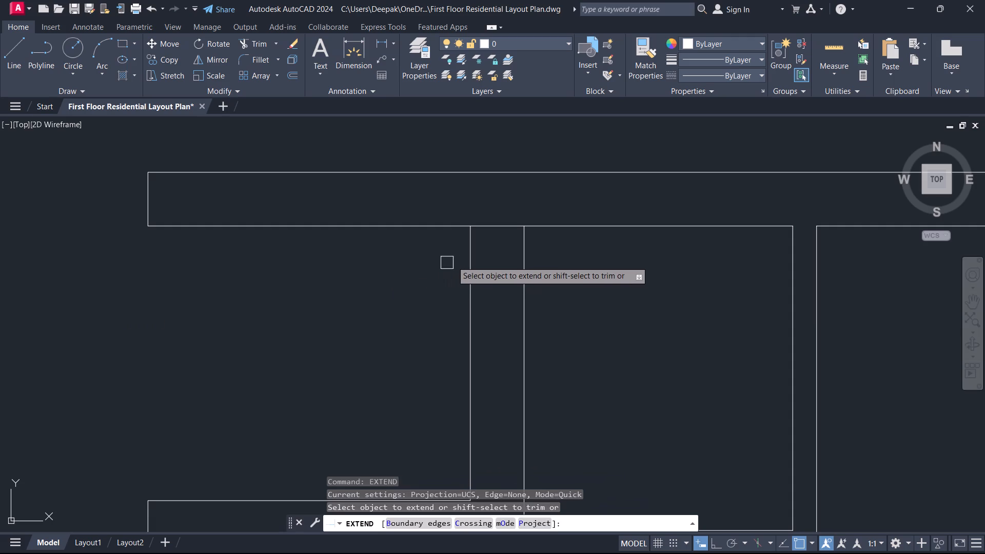
{"action": "left_click", "coordinate": [471, 258]}
{"action": "key", "text": "Up"}
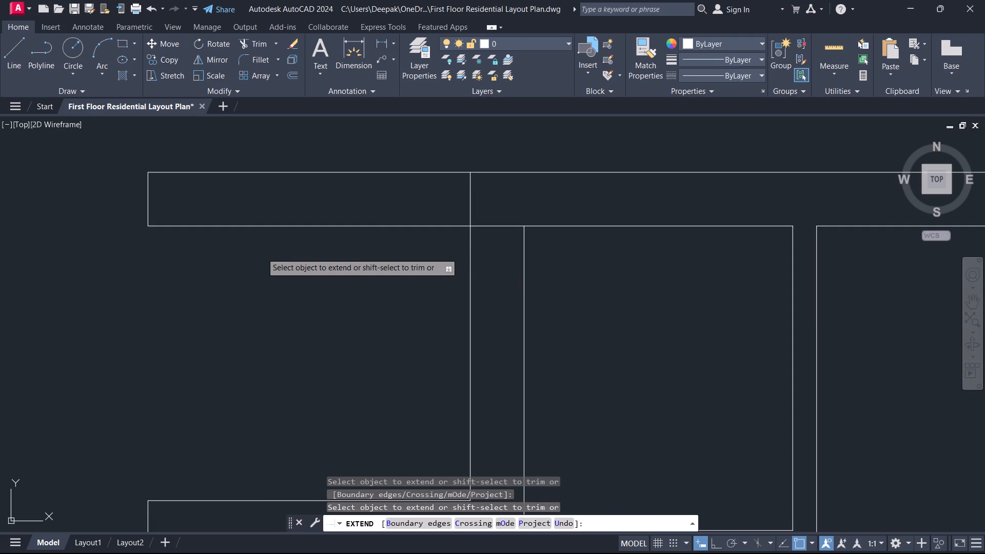
{"action": "key", "text": "Return"}
Trim the inner line of the top wall between the two faces of the 9" wall to open the corner junction.
{"action": "scroll", "coordinate": [450, 314], "scroll_direction": "down", "scroll_amount": 3}
{"action": "scroll", "coordinate": [449, 314], "scroll_direction": "up", "scroll_amount": 1}
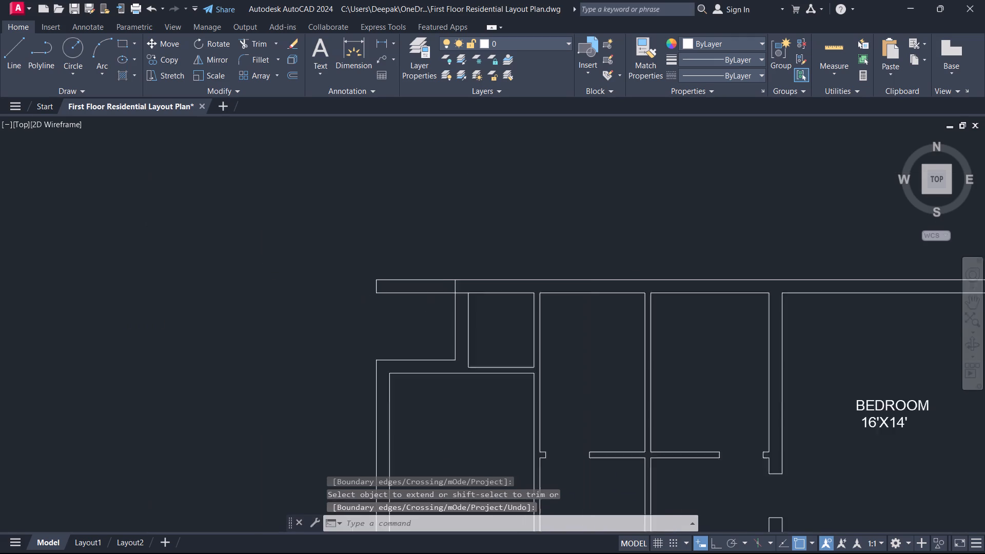
{"action": "middle_click_drag", "start_coordinate": [448, 314], "coordinate": [405, 268]}
{"action": "scroll", "coordinate": [405, 268], "scroll_direction": "up", "scroll_amount": 1}
{"action": "type", "text": "TR"}
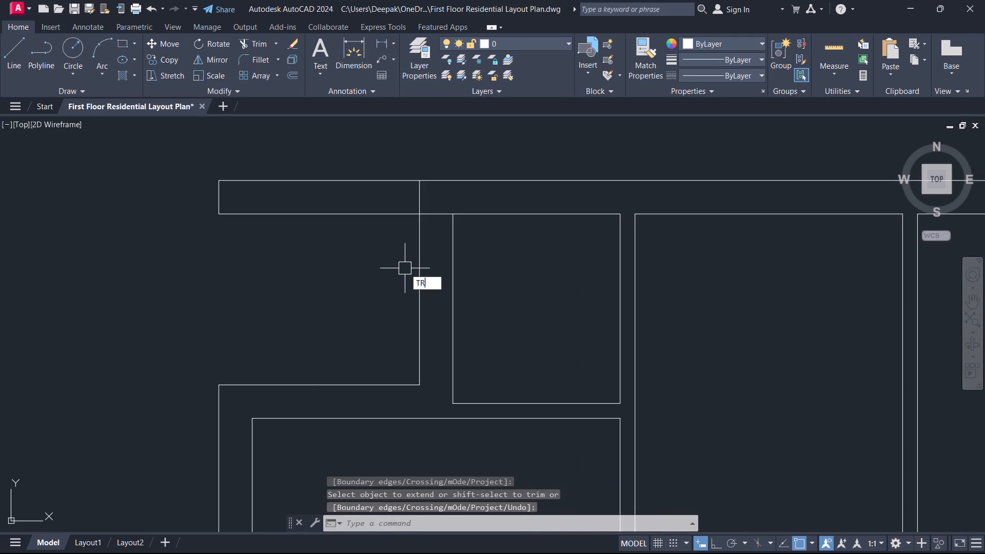
{"action": "key", "text": "space"}
{"action": "scroll", "coordinate": [467, 210], "scroll_direction": "up", "scroll_amount": 1}
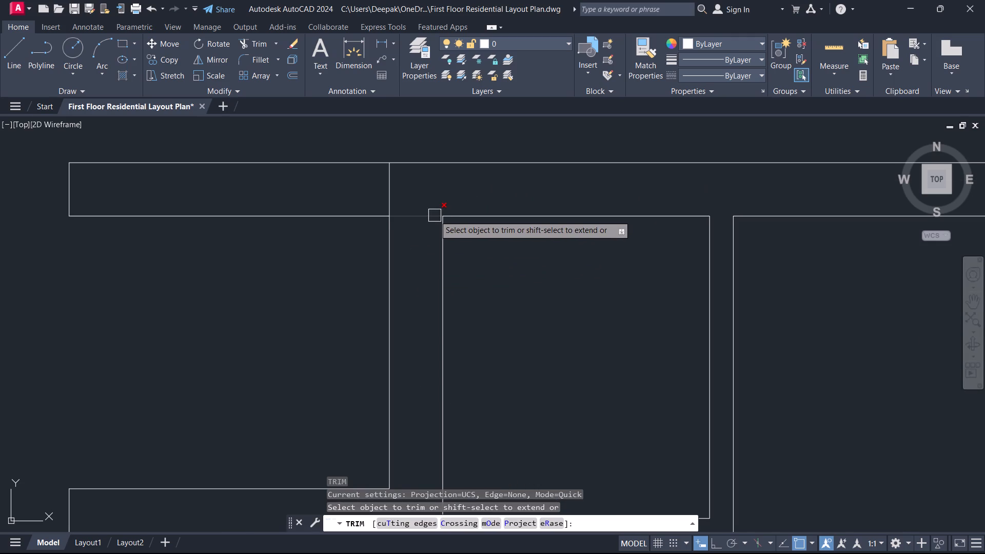
{"action": "left_click", "coordinate": [420, 217]}
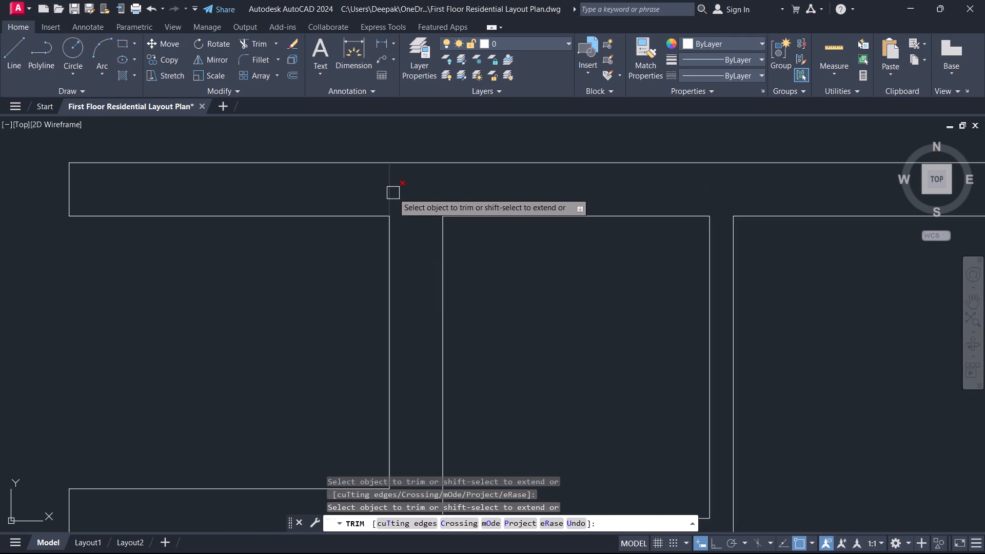
Trim away the top wall stub west of the 9" wall, including both wall lines and the end line.
{"action": "scroll", "coordinate": [305, 241], "scroll_direction": "down", "scroll_amount": 3}
{"action": "middle_click_drag", "start_coordinate": [305, 241], "coordinate": [377, 295]}
{"action": "scroll", "coordinate": [305, 241], "scroll_direction": "up", "scroll_amount": 1}
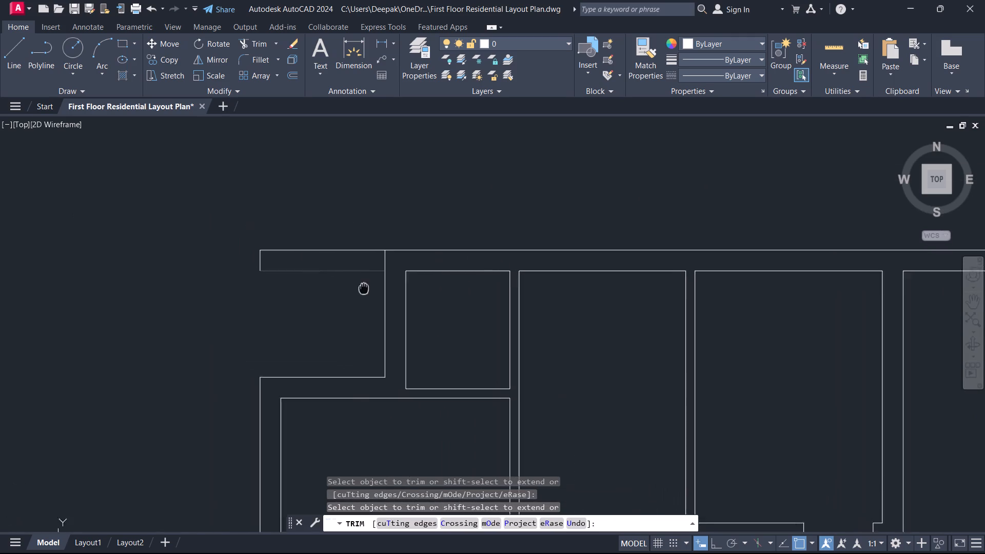
{"action": "middle_click_drag", "start_coordinate": [377, 295], "coordinate": [389, 310]}
{"action": "left_click_drag", "start_coordinate": [389, 310], "coordinate": [268, 296]}
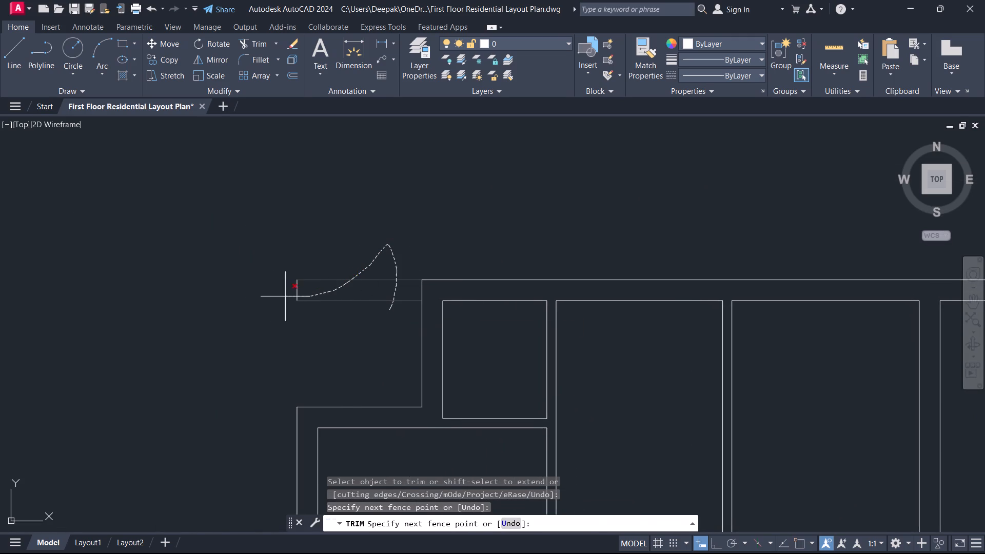
{"action": "left_click_drag", "start_coordinate": [268, 296], "coordinate": [264, 296]}
{"action": "right_click", "coordinate": [264, 296]}
{"action": "left_click", "coordinate": [299, 317]}
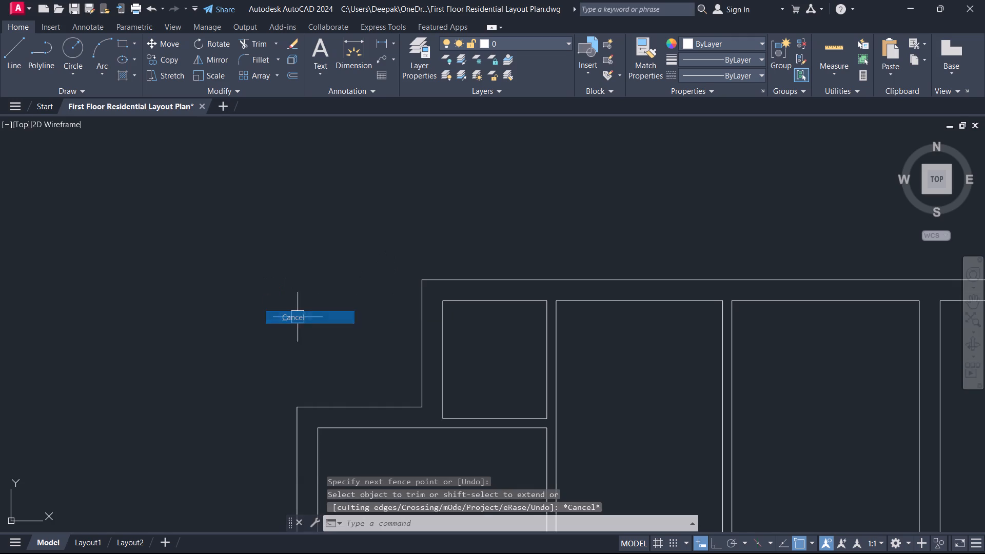
Offset the inner west wall line of the small corner compartment 4" eastward as the first door jamb line.
{"action": "scroll", "coordinate": [367, 349], "scroll_direction": "down", "scroll_amount": 4}
{"action": "scroll", "coordinate": [380, 381], "scroll_direction": "up", "scroll_amount": 3}
{"action": "middle_click", "coordinate": [379, 387]}
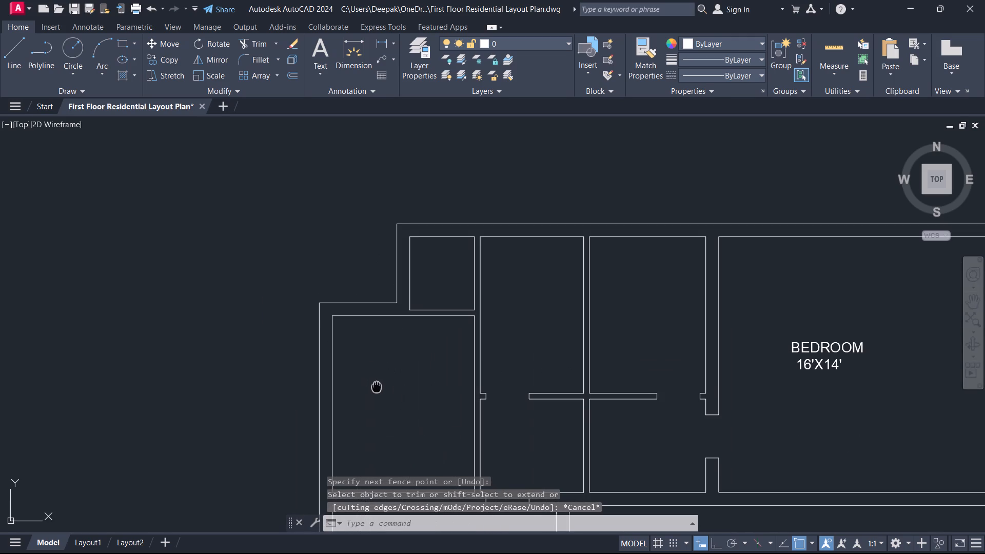
{"action": "scroll", "coordinate": [408, 332], "scroll_direction": "up", "scroll_amount": 1}
{"action": "middle_click_drag", "start_coordinate": [408, 330], "coordinate": [384, 419]}
{"action": "type", "text": "O"}
{"action": "key", "text": "space"}
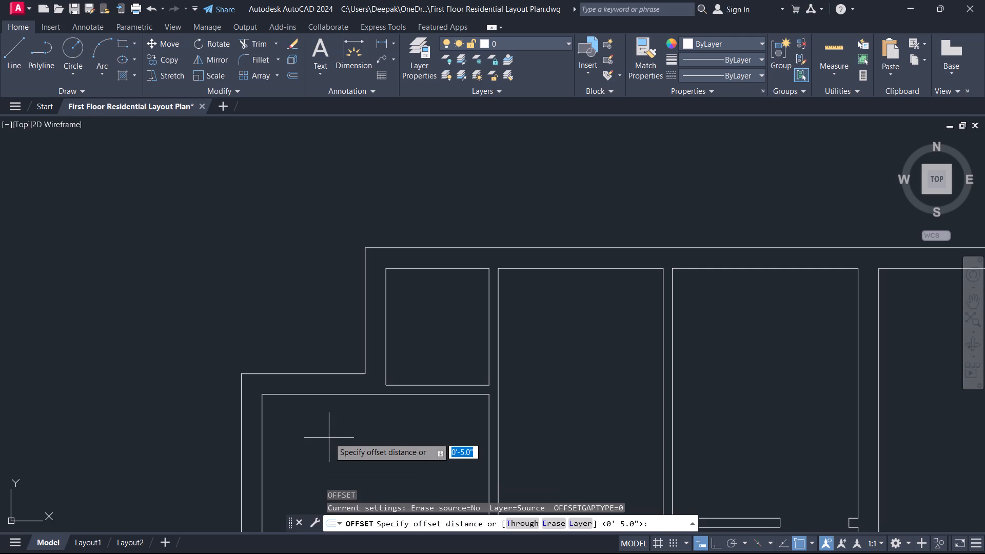
{"action": "key", "text": "1"}
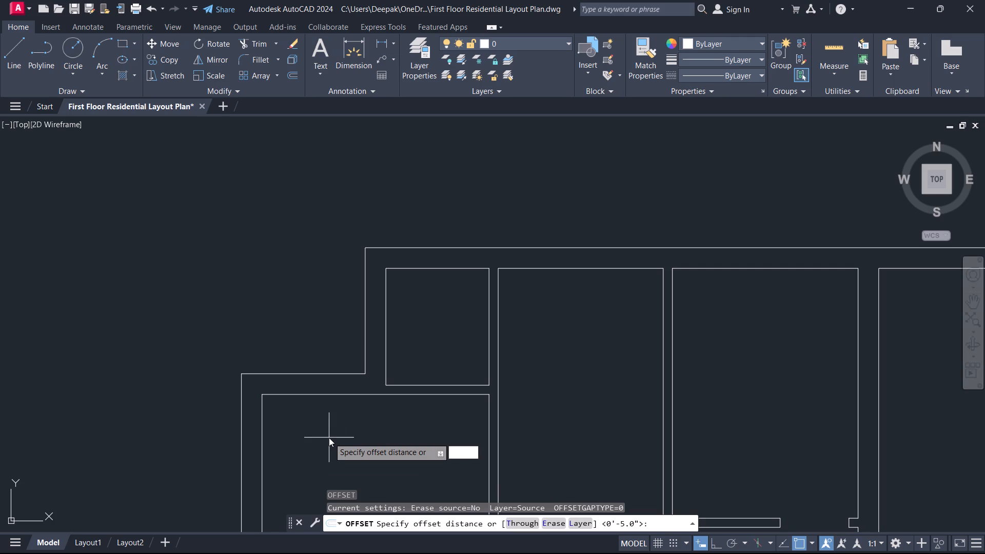
{"action": "key", "text": "BackSpace"}
{"action": "key", "text": "4"}
{"action": "key", "text": "Return"}
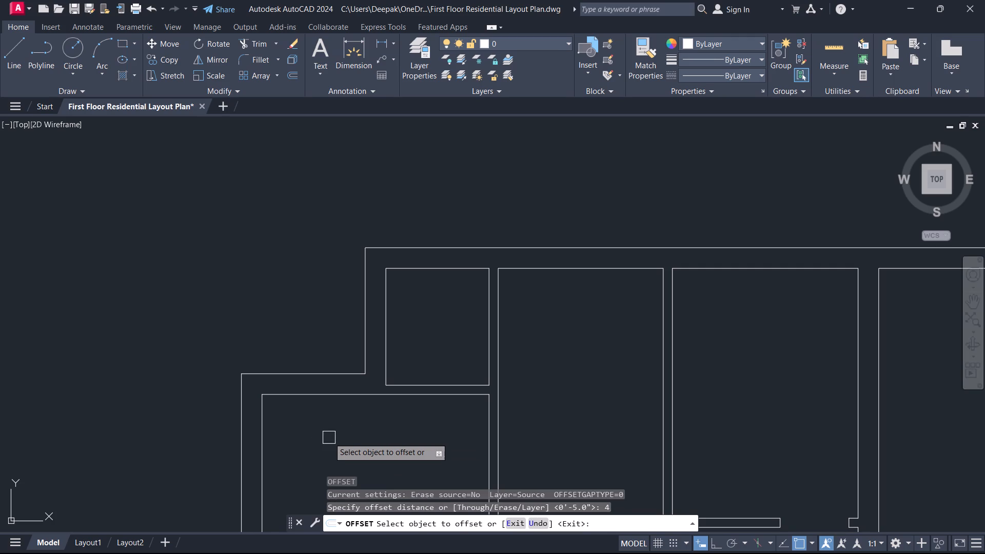
{"action": "left_click", "coordinate": [387, 364]}
{"action": "left_click", "coordinate": [401, 367]}
{"action": "right_click", "coordinate": [422, 365]}
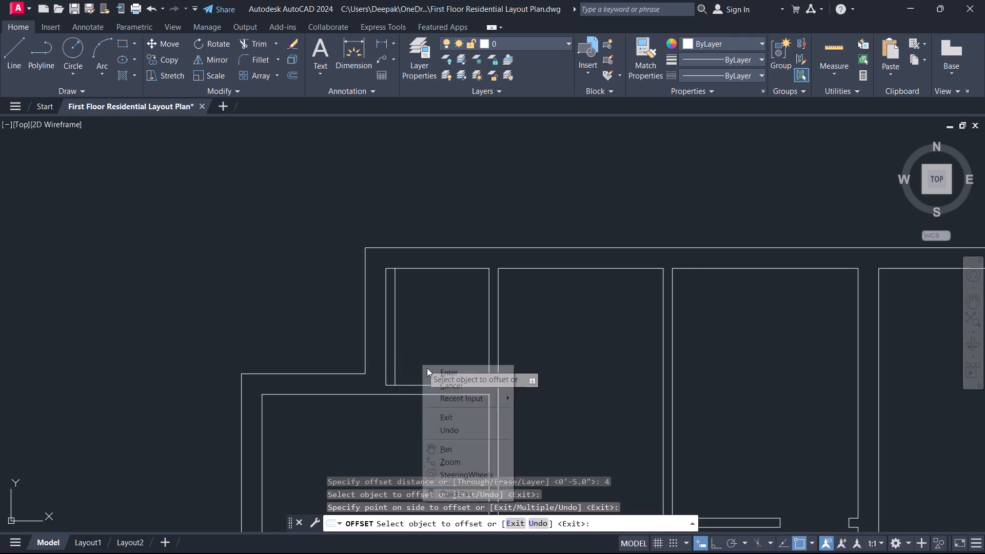
{"action": "left_click", "coordinate": [438, 383]}
Stretch the lower end of the offset jamb line down to the far face of the compartment's bottom wall.
{"action": "scroll", "coordinate": [413, 369], "scroll_direction": "up", "scroll_amount": 3}
{"action": "middle_click_drag", "start_coordinate": [401, 362], "coordinate": [430, 328]}
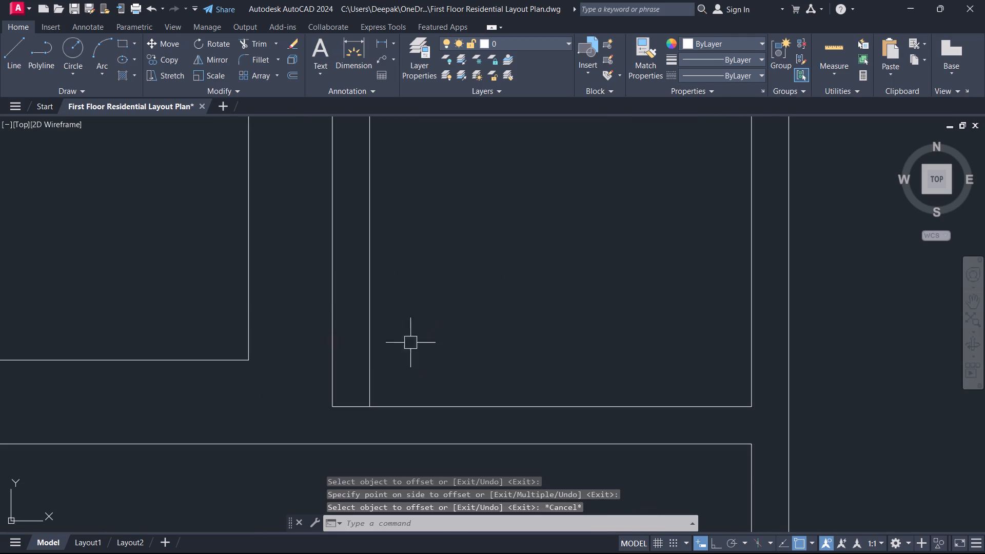
{"action": "left_click", "coordinate": [380, 345]}
{"action": "left_click", "coordinate": [362, 344]}
{"action": "left_click", "coordinate": [372, 403]}
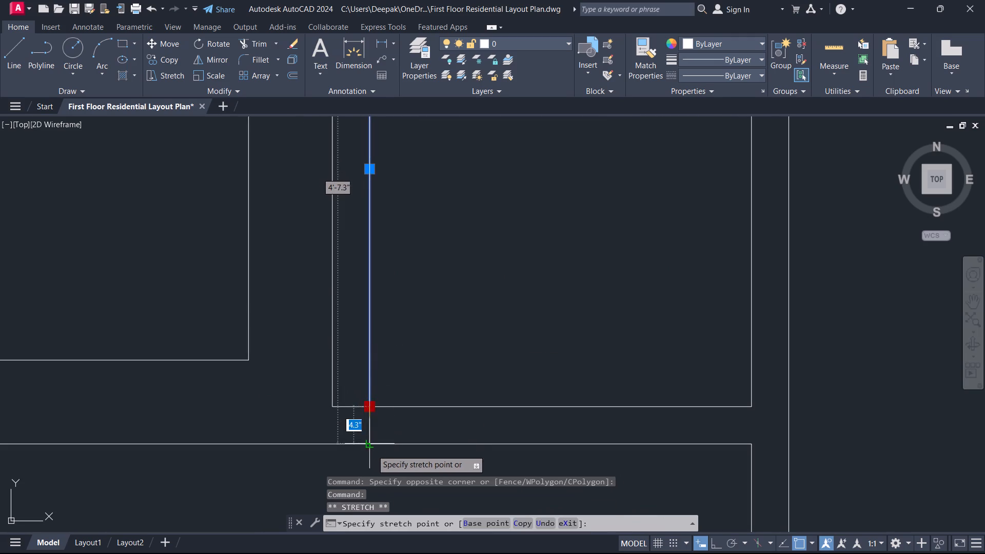
{"action": "left_click", "coordinate": [370, 442]}
{"action": "right_click", "coordinate": [370, 442]}
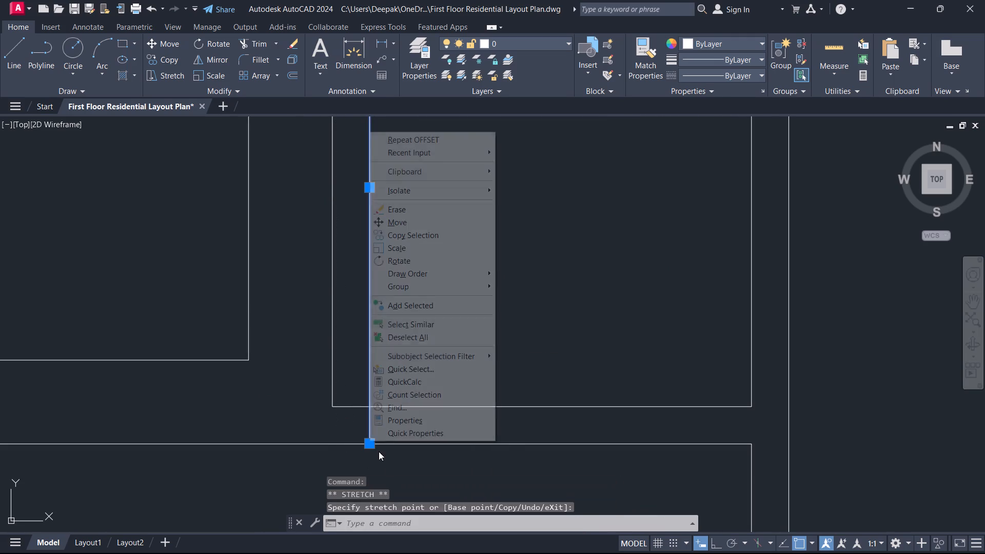
{"action": "left_click", "coordinate": [353, 234]}
{"action": "left_click", "coordinate": [353, 234]}
Offset the jamb line 2'6" eastward to mark the other side of the door opening.
{"action": "right_click", "coordinate": [353, 234]}
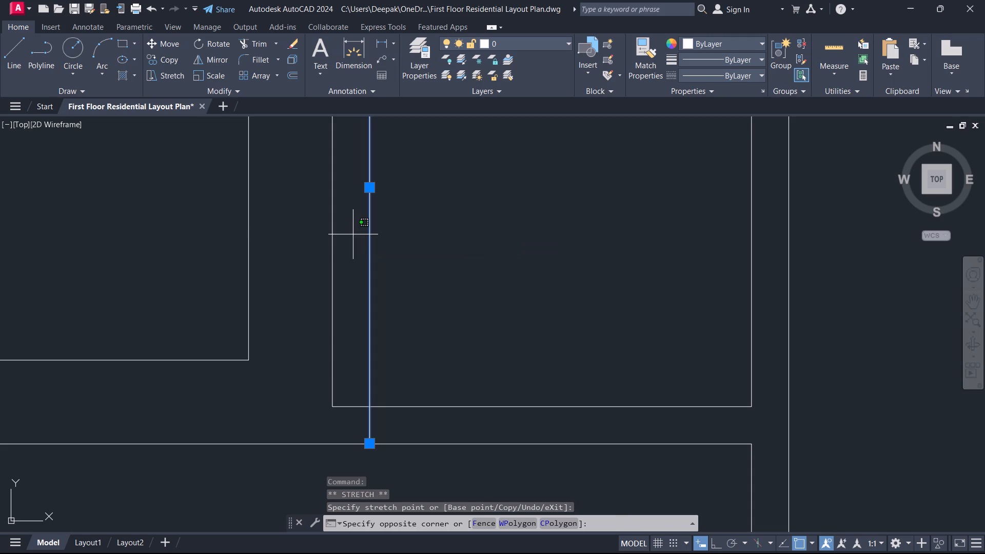
{"action": "left_click", "coordinate": [411, 256]}
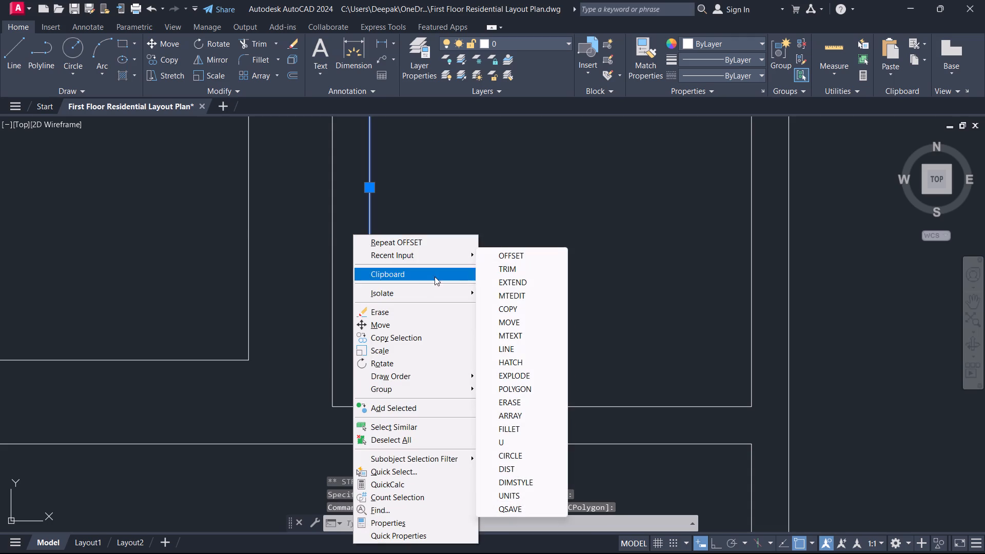
{"action": "left_click", "coordinate": [505, 257]}
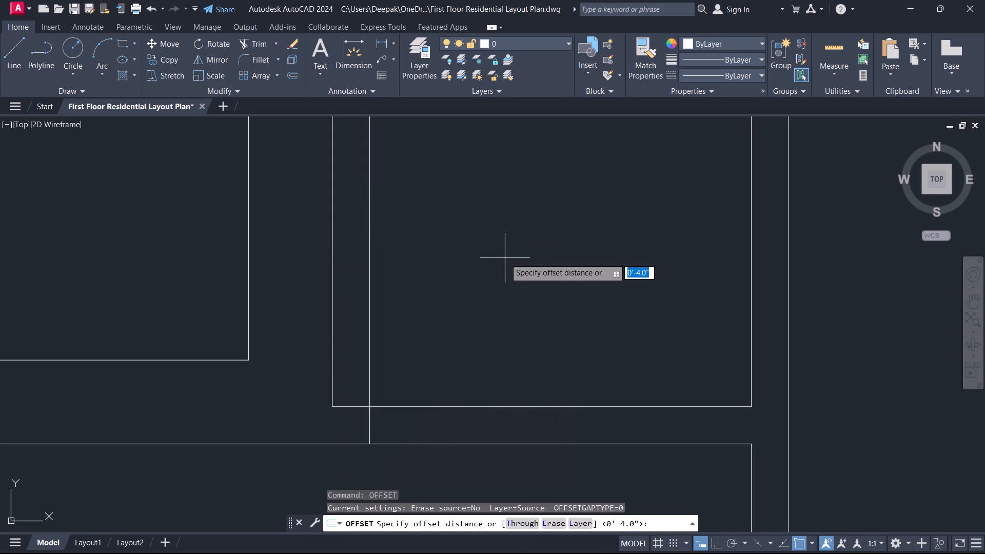
{"action": "type", "text": "2'6"}
{"action": "key", "text": "Return"}
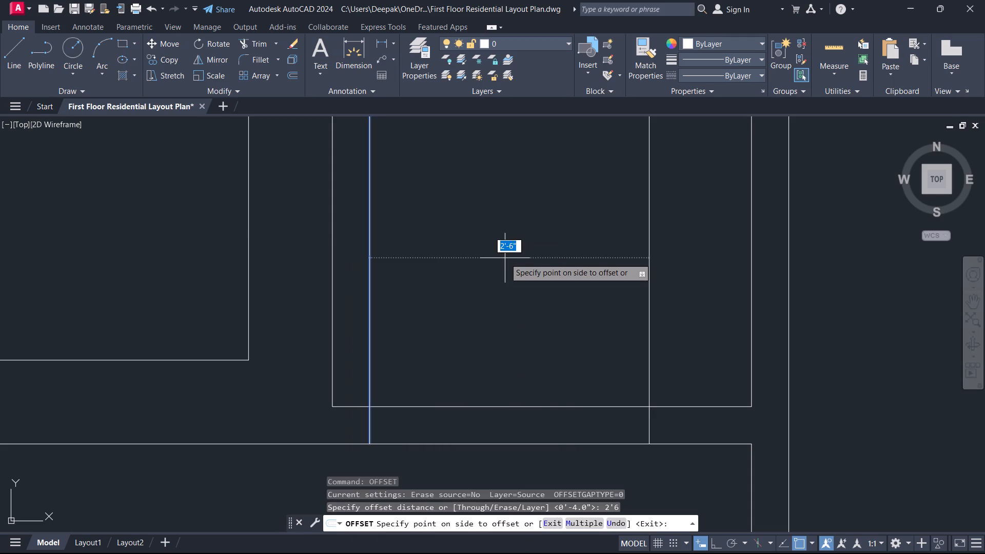
{"action": "left_click", "coordinate": [419, 309]}
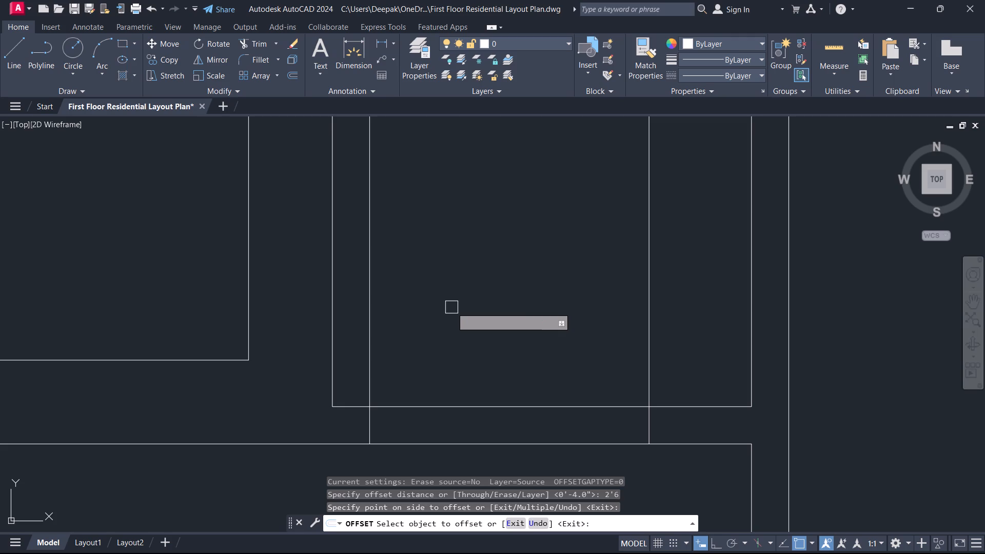
{"action": "key", "text": "space"}
Trim both bottom wall lines between the jambs and the jamb lines above the wall to form the door opening.
{"action": "type", "text": "TR"}
{"action": "key", "text": "space"}
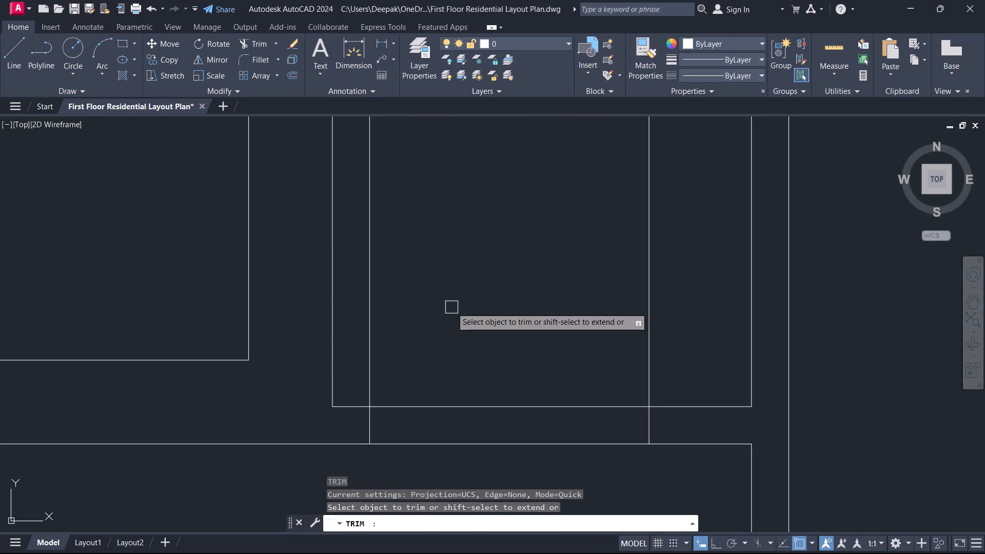
{"action": "left_click_drag", "start_coordinate": [538, 245], "coordinate": [483, 437]}
{"action": "left_click_drag", "start_coordinate": [399, 330], "coordinate": [381, 328]}
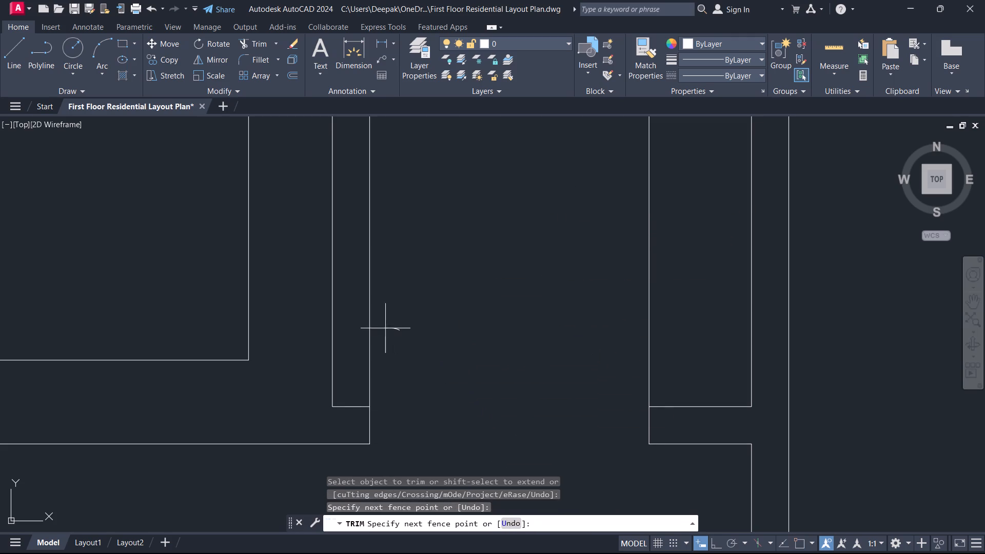
{"action": "left_click_drag", "start_coordinate": [381, 328], "coordinate": [363, 331]}
{"action": "left_click_drag", "start_coordinate": [455, 327], "coordinate": [674, 340]}
{"action": "right_click", "coordinate": [667, 339]}
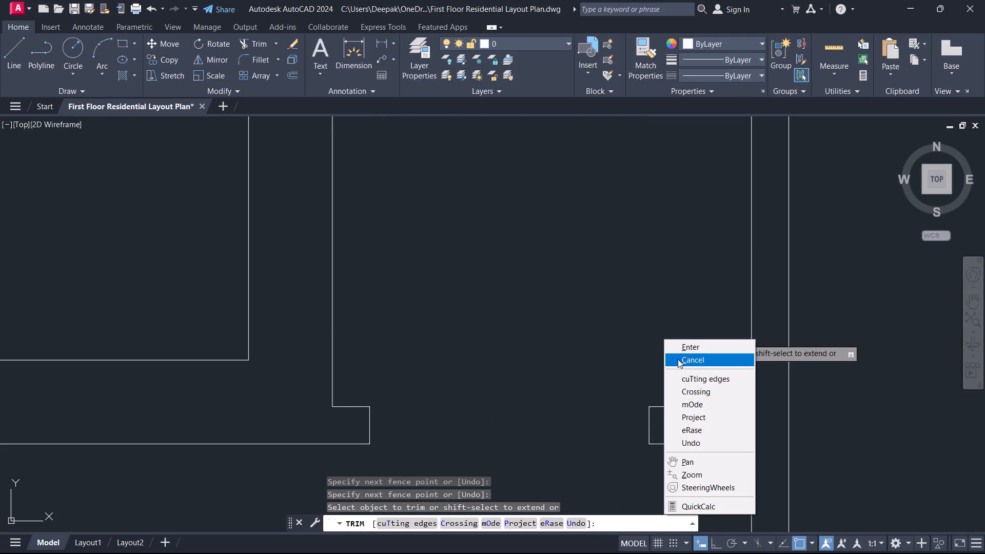
{"action": "left_click", "coordinate": [679, 360]}
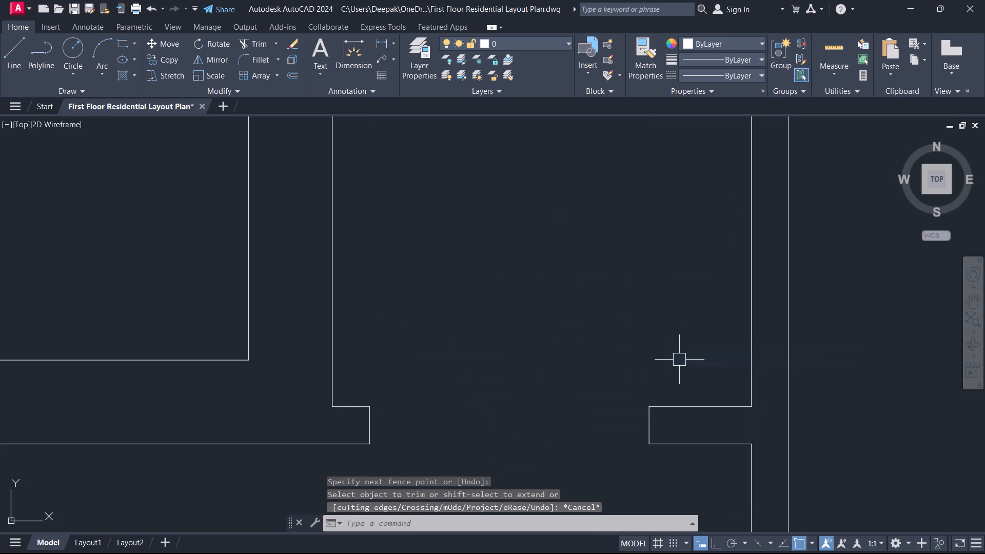
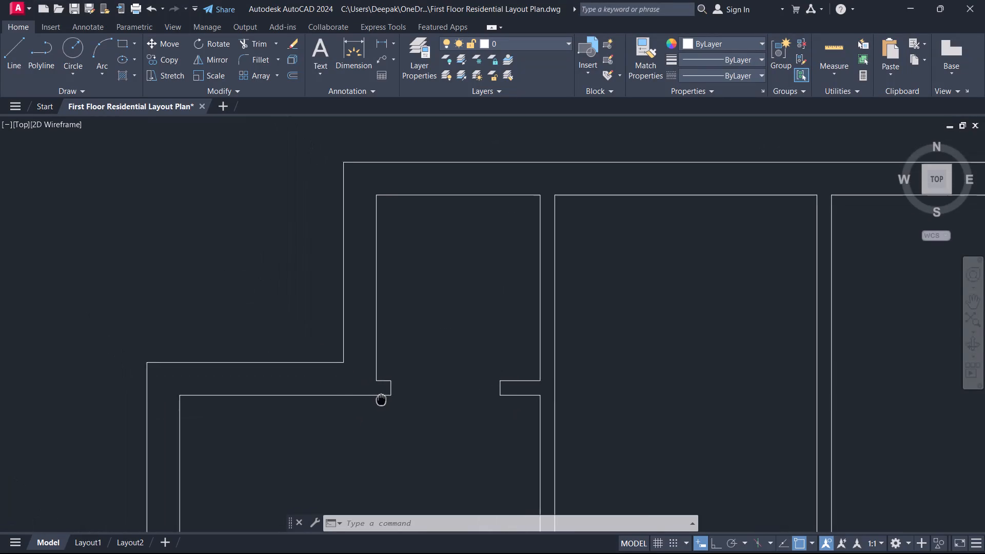
Draw a 2'6" vertical line upward from the inner corner of the small compartment's west door jamb as the door leaf.
{"action": "middle_click_drag", "start_coordinate": [383, 399], "coordinate": [394, 398]}
{"action": "scroll", "coordinate": [406, 397], "scroll_direction": "up", "scroll_amount": 2}
{"action": "type", "text": "L"}
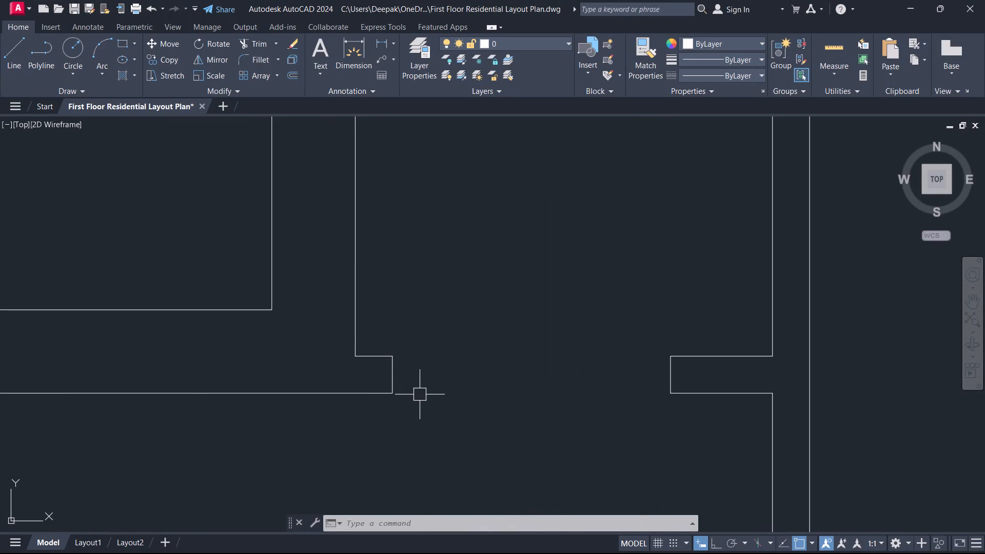
{"action": "key", "text": "space"}
{"action": "left_click", "coordinate": [397, 355]}
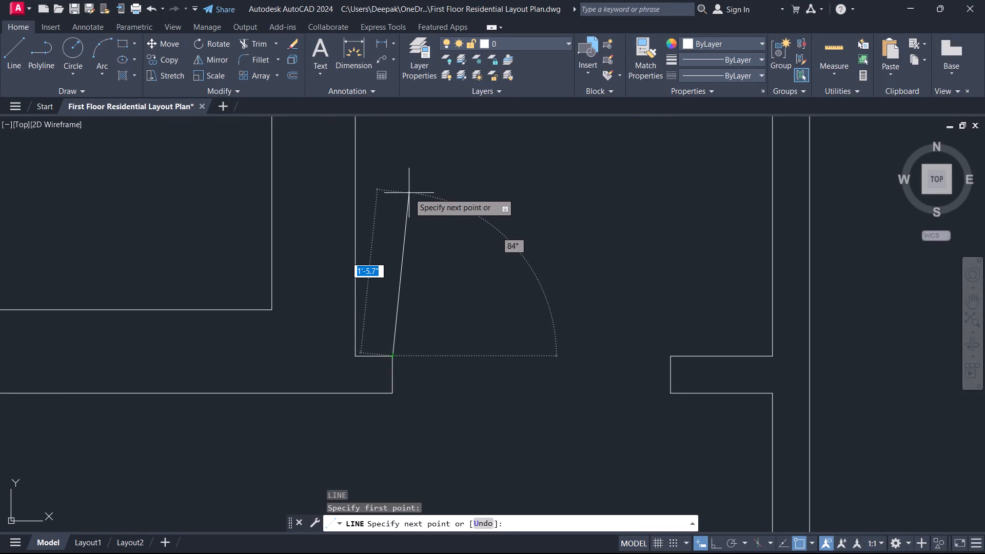
{"action": "key", "text": "F8"}
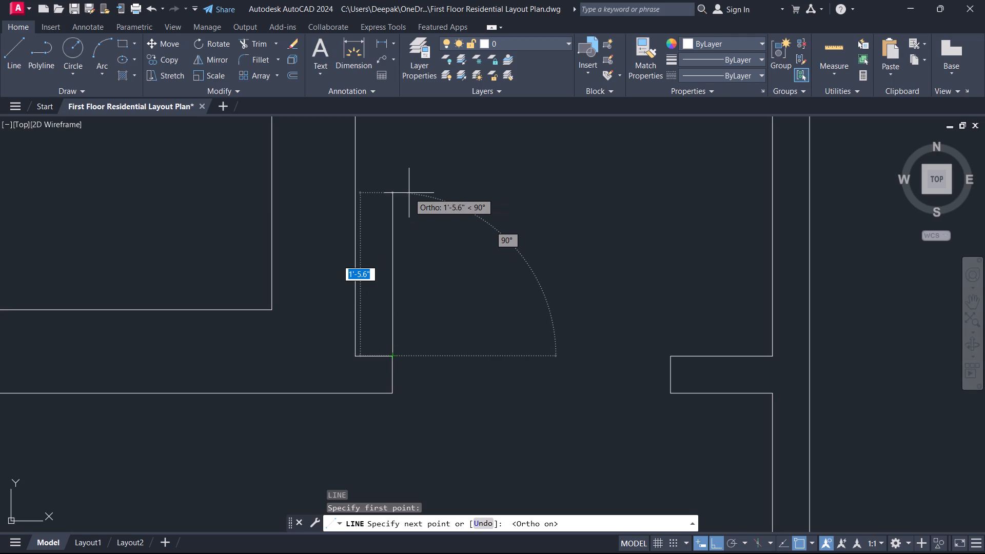
{"action": "type", "text": "2'6"}
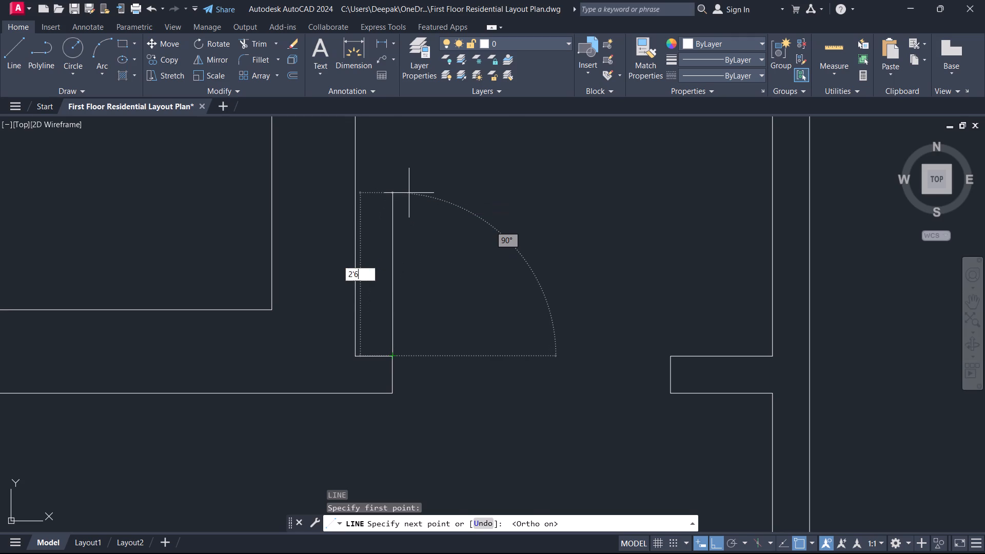
{"action": "key", "text": "Return"}
{"action": "right_click", "coordinate": [478, 201]}
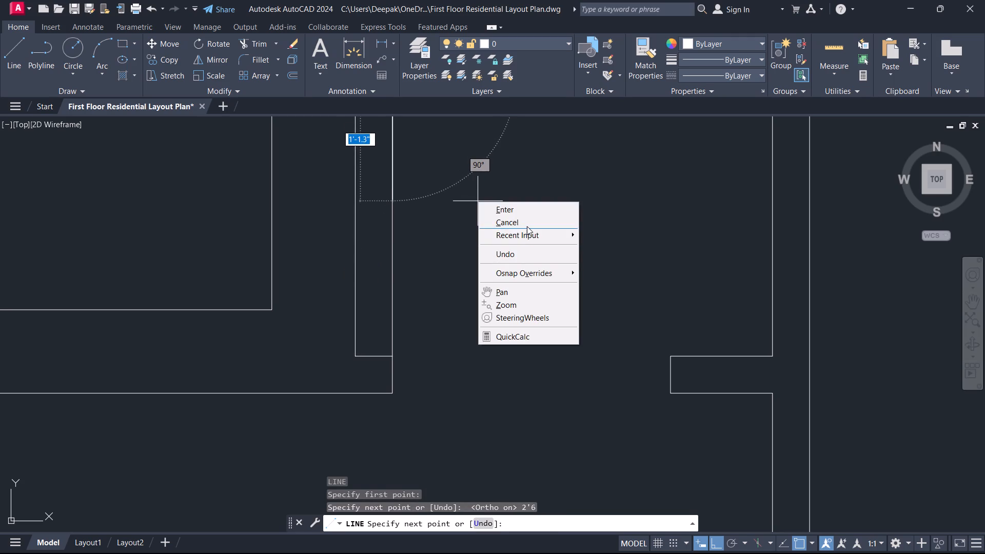
{"action": "left_click", "coordinate": [527, 225]}
Offset the door leaf line 1" eastward to give the leaf its thickness.
{"action": "scroll", "coordinate": [429, 214], "scroll_direction": "down", "scroll_amount": 1}
{"action": "middle_click_drag", "start_coordinate": [429, 214], "coordinate": [438, 304]}
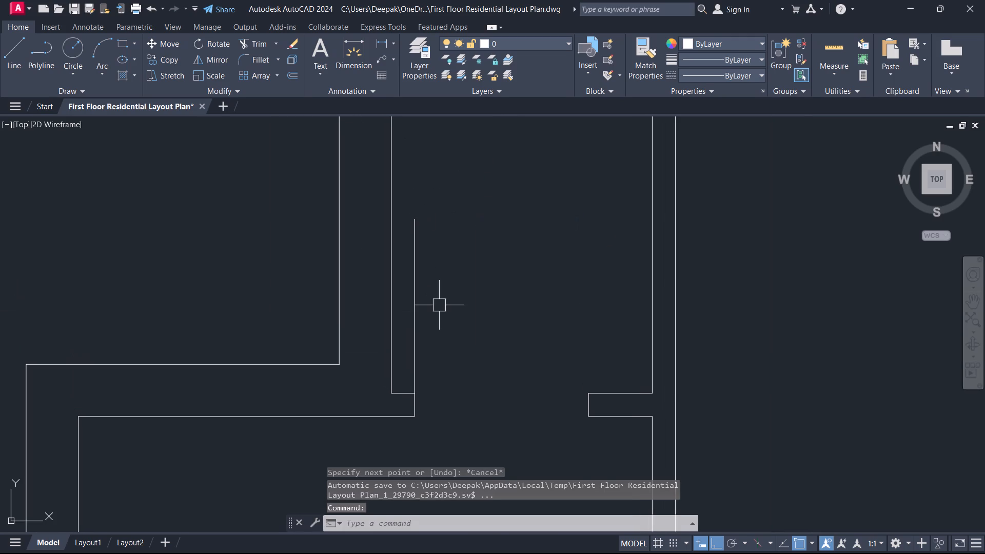
{"action": "type", "text": "O"}
{"action": "key", "text": "space"}
{"action": "key", "text": "1"}
{"action": "key", "text": "Return"}
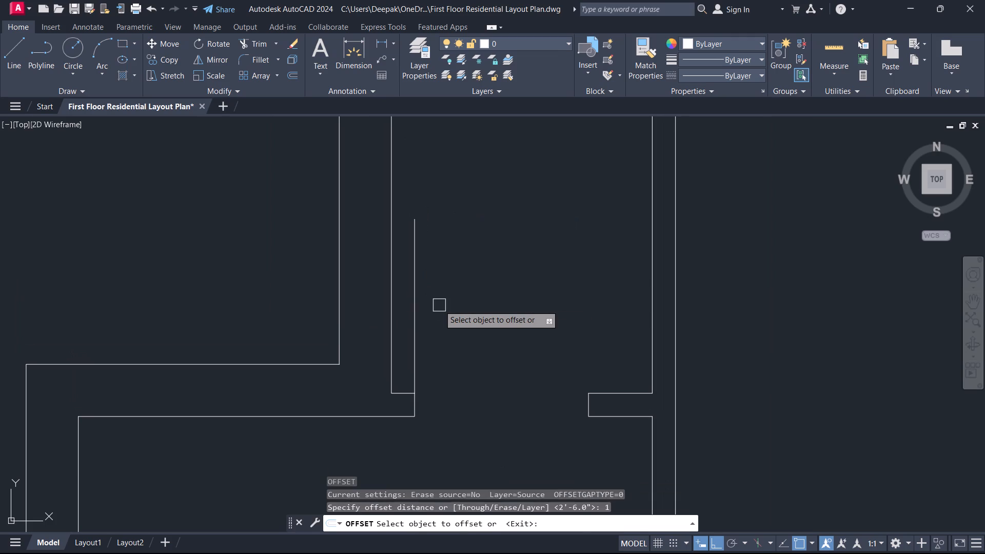
{"action": "scroll", "coordinate": [439, 306], "scroll_direction": "up", "scroll_amount": 2}
{"action": "left_click", "coordinate": [375, 335]}
{"action": "left_click", "coordinate": [428, 351]}
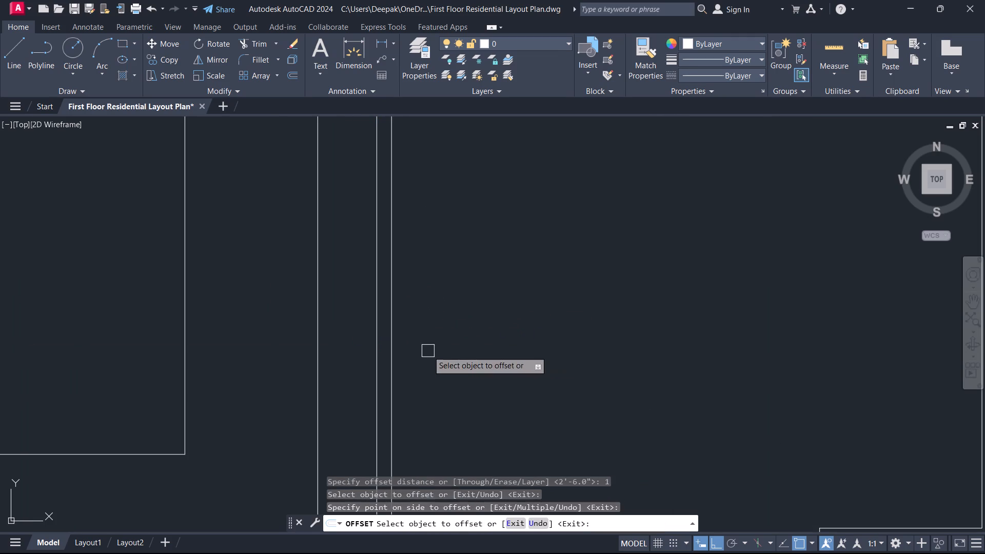
{"action": "right_click", "coordinate": [428, 351]}
{"action": "left_click", "coordinate": [459, 370]}
Draw the door swing arc from the east jamb's inner corner, centred on the west jamb corner, to vertically above the hinge.
{"action": "scroll", "coordinate": [457, 371], "scroll_direction": "down", "scroll_amount": 4}
{"action": "scroll", "coordinate": [451, 370], "scroll_direction": "up", "scroll_amount": 2}
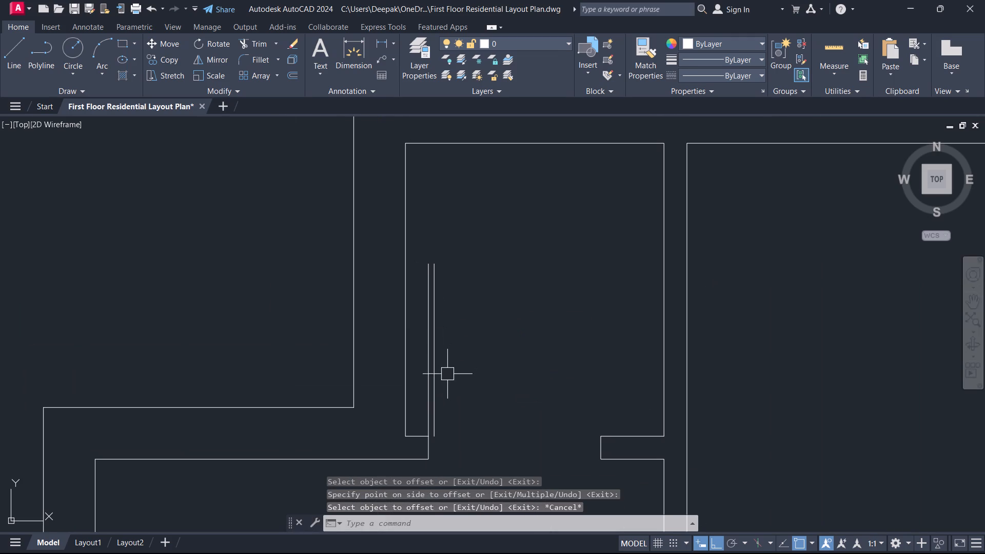
{"action": "left_click", "coordinate": [103, 68]}
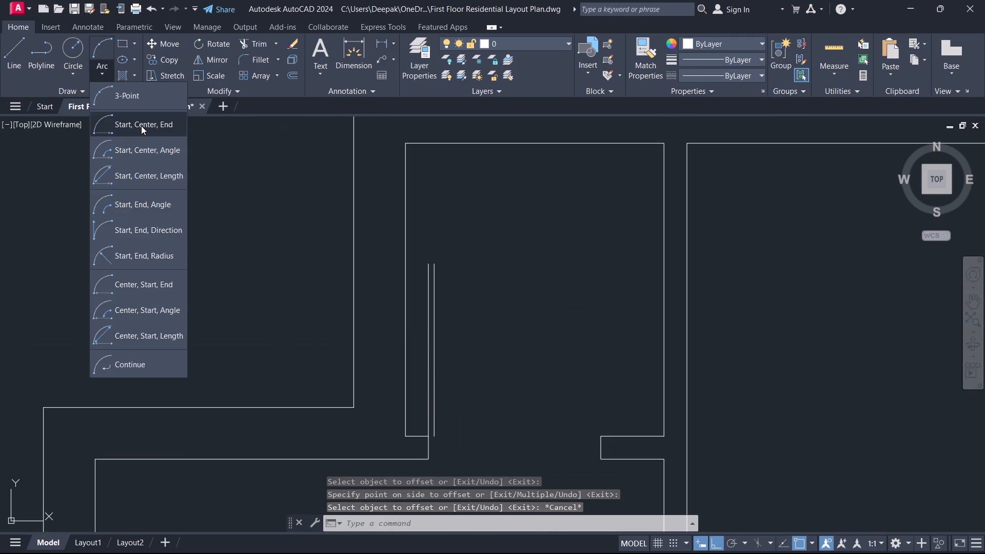
{"action": "left_click", "coordinate": [141, 126]}
{"action": "scroll", "coordinate": [608, 439], "scroll_direction": "up", "scroll_amount": 2}
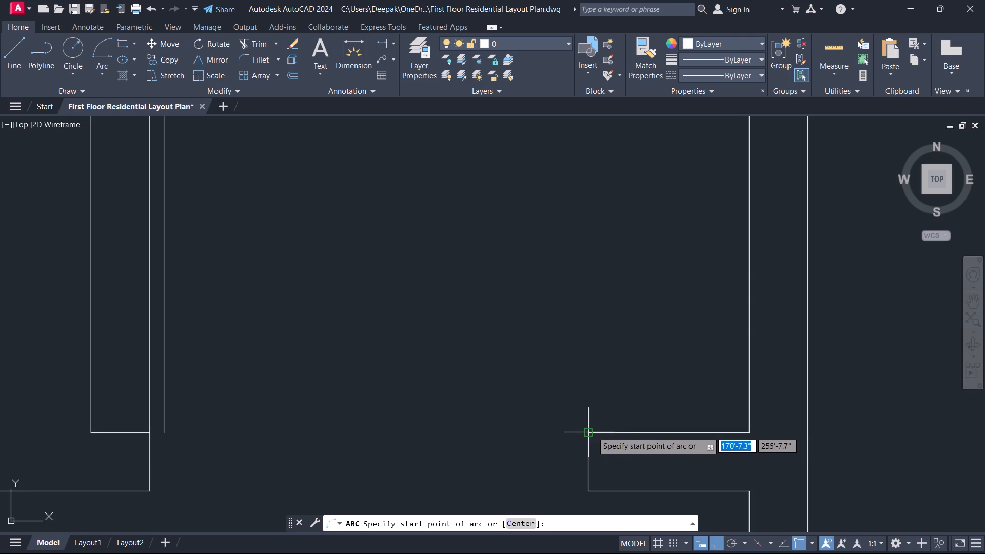
{"action": "left_click", "coordinate": [592, 431]}
{"action": "left_click", "coordinate": [150, 430]}
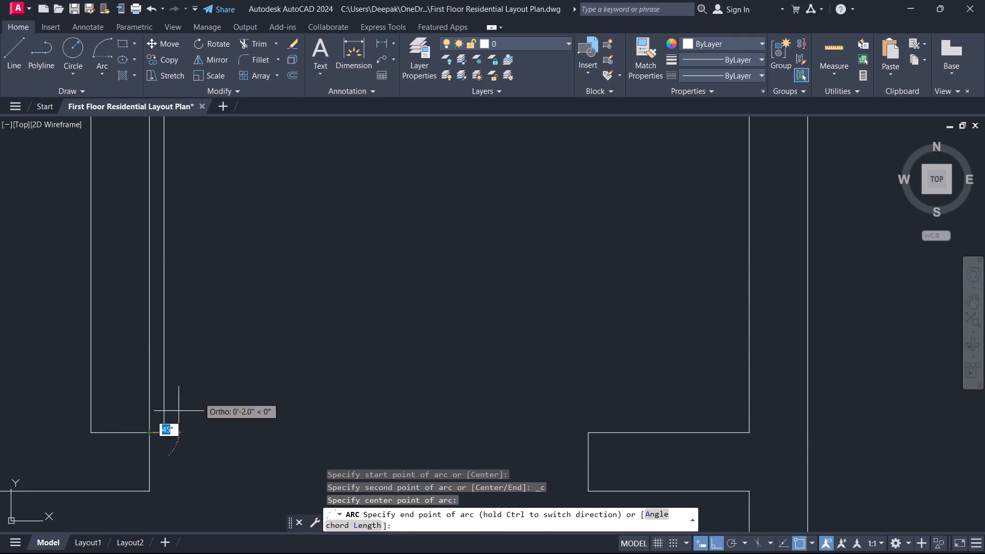
{"action": "scroll", "coordinate": [239, 336], "scroll_direction": "down", "scroll_amount": 2}
{"action": "middle_click_drag", "start_coordinate": [239, 336], "coordinate": [323, 439]}
{"action": "scroll", "coordinate": [309, 367], "scroll_direction": "up", "scroll_amount": 2}
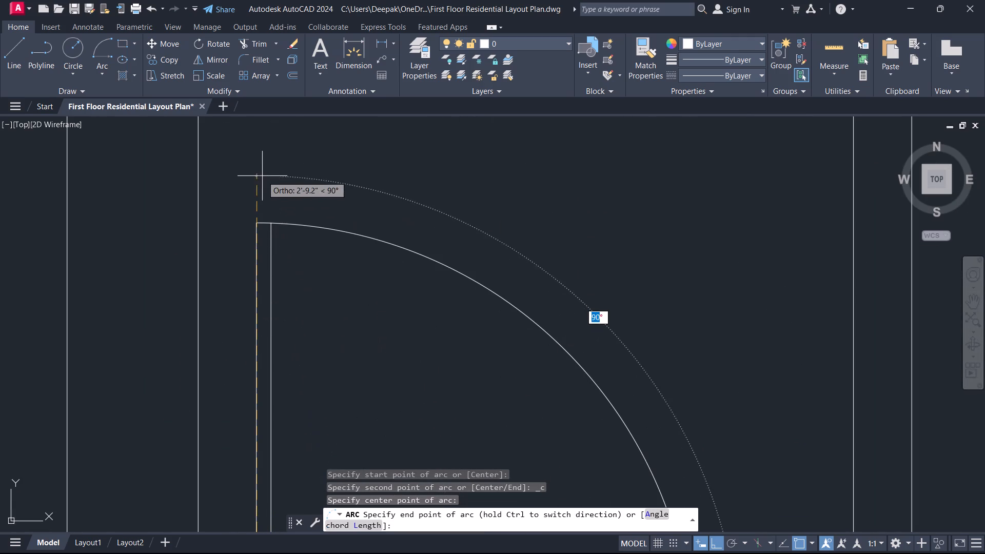
{"action": "left_click", "coordinate": [262, 176]}
Trim the end of the second leaf line that projects above the door swing arc.
{"action": "scroll", "coordinate": [281, 229], "scroll_direction": "up", "scroll_amount": 4}
{"action": "scroll", "coordinate": [190, 199], "scroll_direction": "up", "scroll_amount": 4}
{"action": "middle_click_drag", "start_coordinate": [190, 199], "coordinate": [271, 376]}
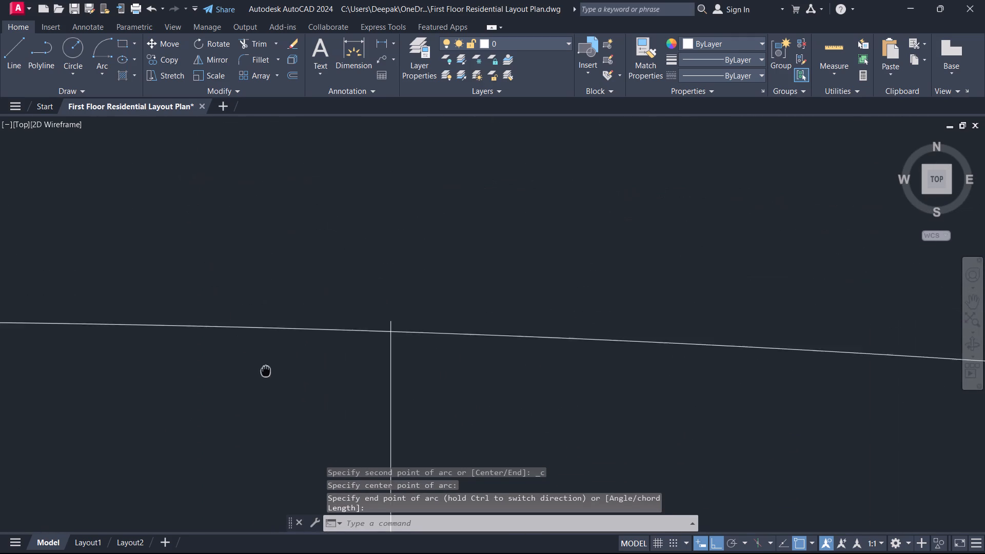
{"action": "scroll", "coordinate": [411, 335], "scroll_direction": "up", "scroll_amount": 4}
{"action": "middle_click_drag", "start_coordinate": [387, 360], "coordinate": [427, 285]}
{"action": "scroll", "coordinate": [427, 285], "scroll_direction": "up", "scroll_amount": 1}
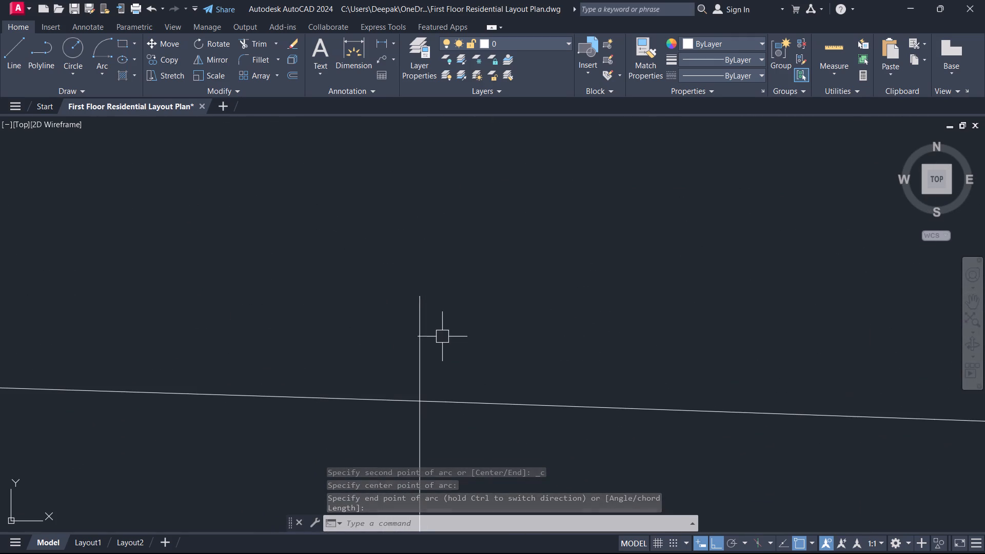
{"action": "type", "text": "TR"}
{"action": "key", "text": "space"}
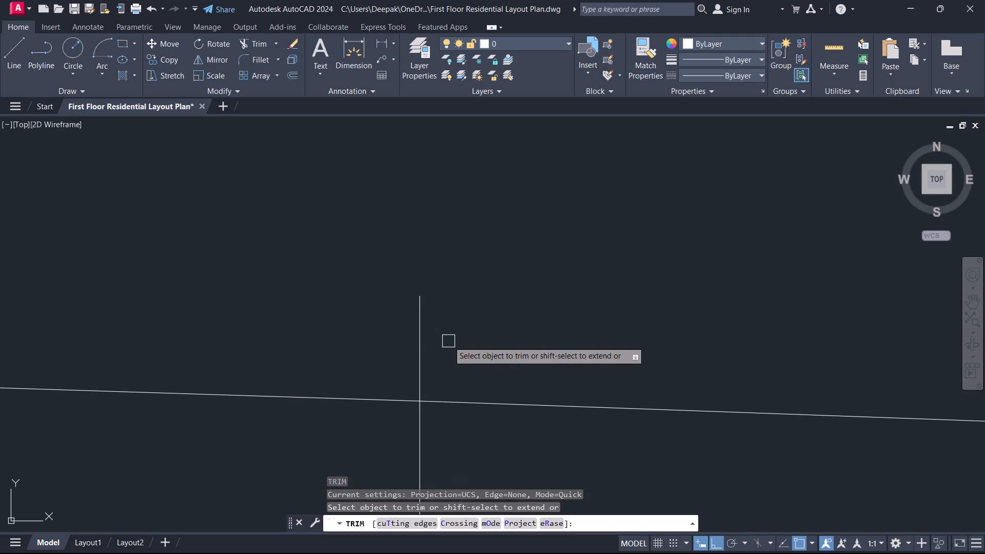
{"action": "left_click_drag", "start_coordinate": [448, 341], "coordinate": [454, 357]}
{"action": "left_click", "coordinate": [400, 346]}
{"action": "left_click", "coordinate": [470, 351]}
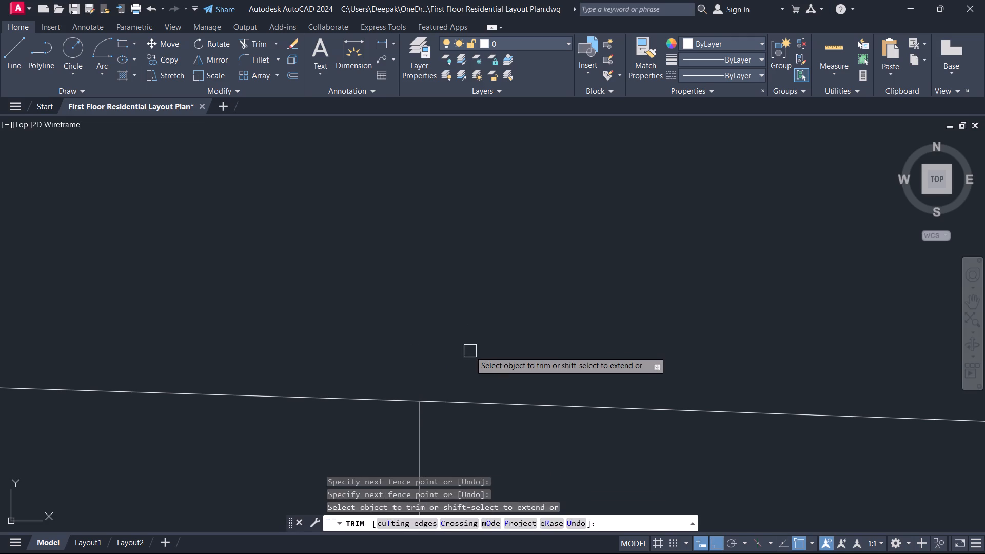
{"action": "right_click", "coordinate": [470, 351]}
{"action": "left_click", "coordinate": [472, 375]}
Draw a short horizontal line closing the bottom of the door leaf between its second line and the west jamb corner.
{"action": "scroll", "coordinate": [468, 378], "scroll_direction": "down", "scroll_amount": 5}
{"action": "scroll", "coordinate": [468, 439], "scroll_direction": "down", "scroll_amount": 5}
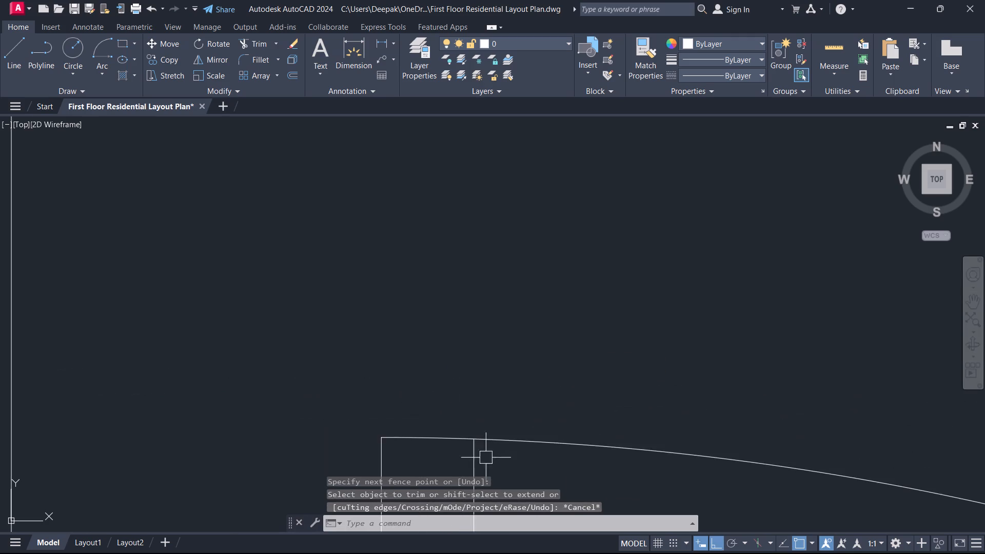
{"action": "scroll", "coordinate": [543, 469], "scroll_direction": "down", "scroll_amount": 4}
{"action": "middle_click_drag", "start_coordinate": [541, 453], "coordinate": [537, 149]}
{"action": "scroll", "coordinate": [537, 149], "scroll_direction": "down", "scroll_amount": 2}
{"action": "scroll", "coordinate": [563, 318], "scroll_direction": "up", "scroll_amount": 3}
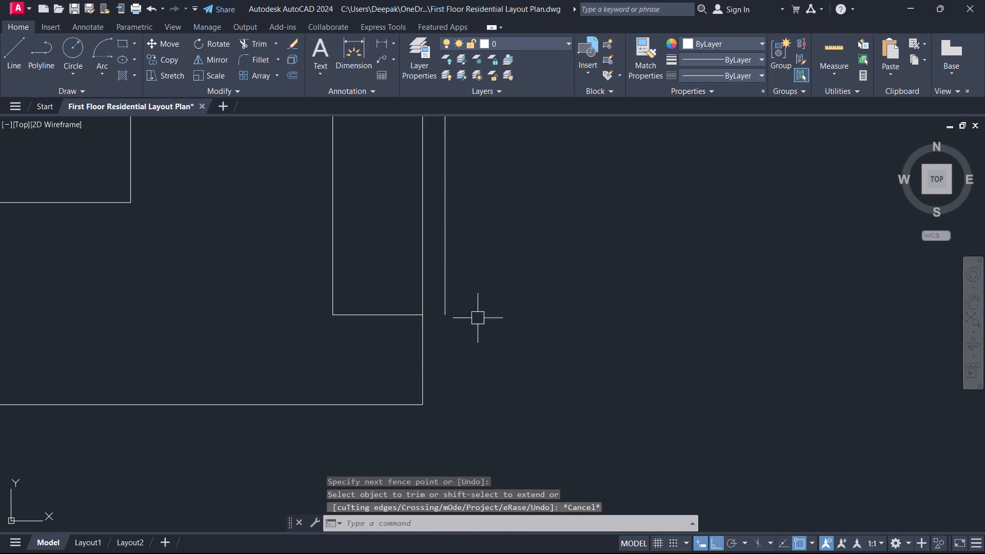
{"action": "scroll", "coordinate": [461, 312], "scroll_direction": "up", "scroll_amount": 4}
{"action": "scroll", "coordinate": [350, 359], "scroll_direction": "up", "scroll_amount": 1}
{"action": "middle_click_drag", "start_coordinate": [350, 359], "coordinate": [485, 393]}
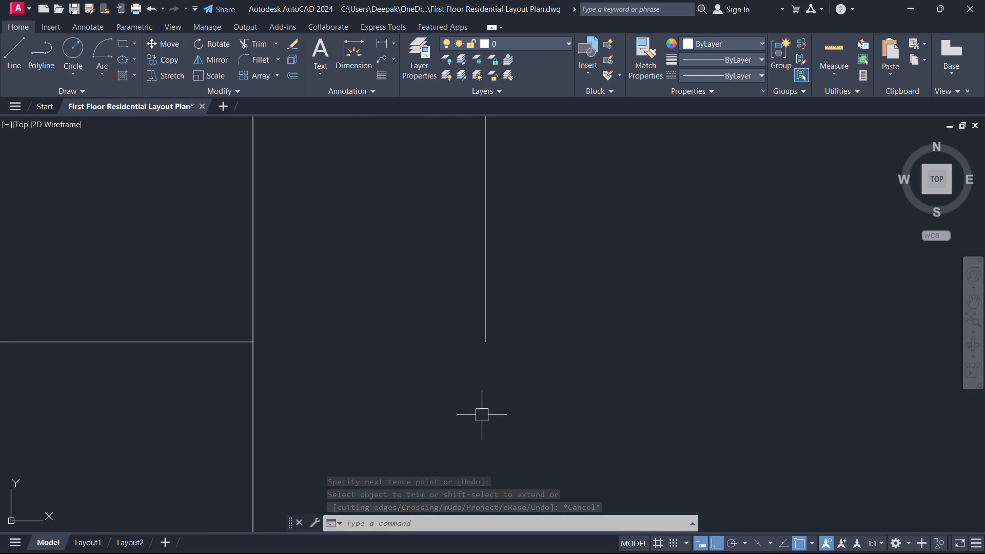
{"action": "type", "text": "L"}
{"action": "key", "text": "space"}
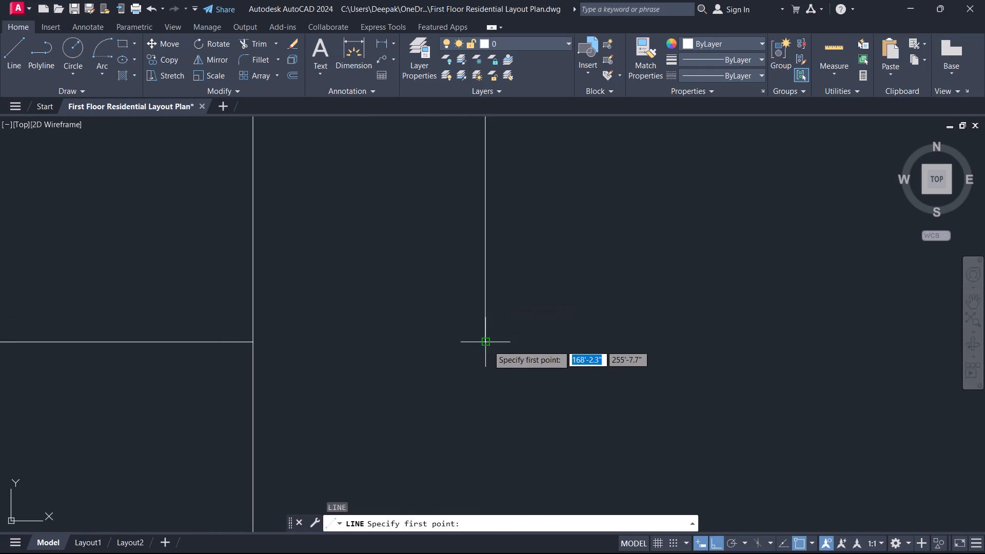
{"action": "left_click", "coordinate": [489, 345]}
{"action": "left_click", "coordinate": [252, 342]}
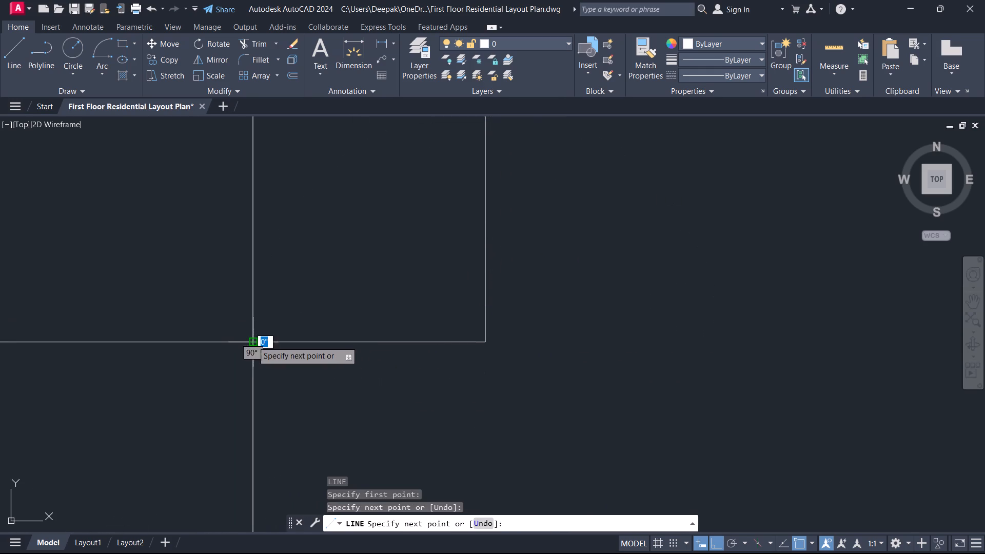
{"action": "right_click", "coordinate": [323, 285]}
{"action": "left_click", "coordinate": [351, 305]}
Extend the inner top wall line of the room below the small compartment westward to the outer west wall line.
{"action": "scroll", "coordinate": [338, 310], "scroll_direction": "down", "scroll_amount": 6}
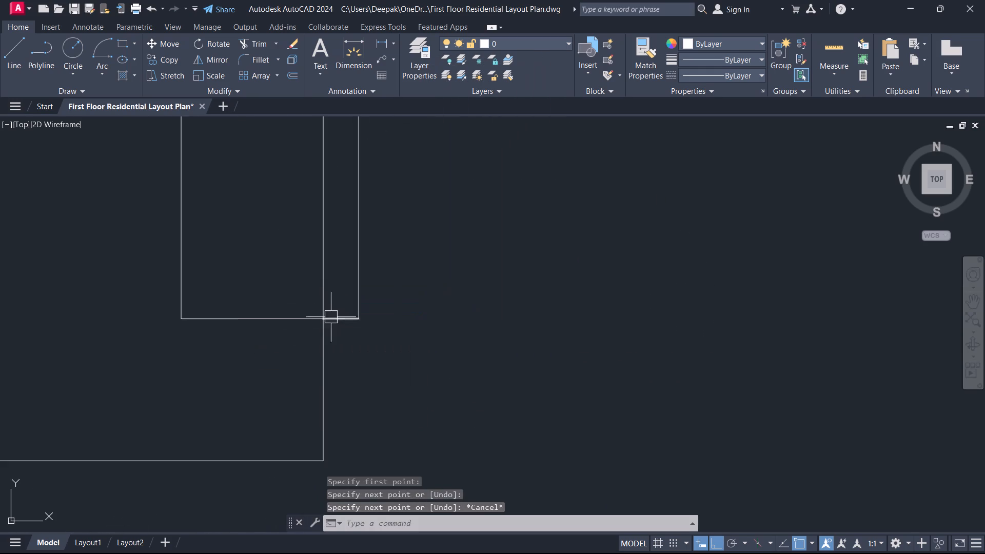
{"action": "scroll", "coordinate": [322, 308], "scroll_direction": "down", "scroll_amount": 6}
{"action": "scroll", "coordinate": [319, 307], "scroll_direction": "up", "scroll_amount": 2}
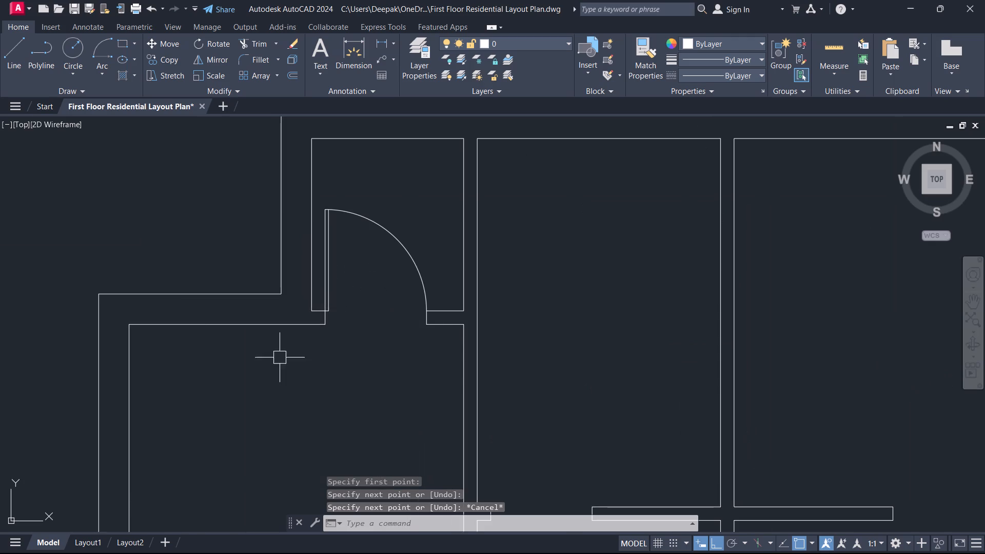
{"action": "middle_click_drag", "start_coordinate": [280, 358], "coordinate": [353, 275]}
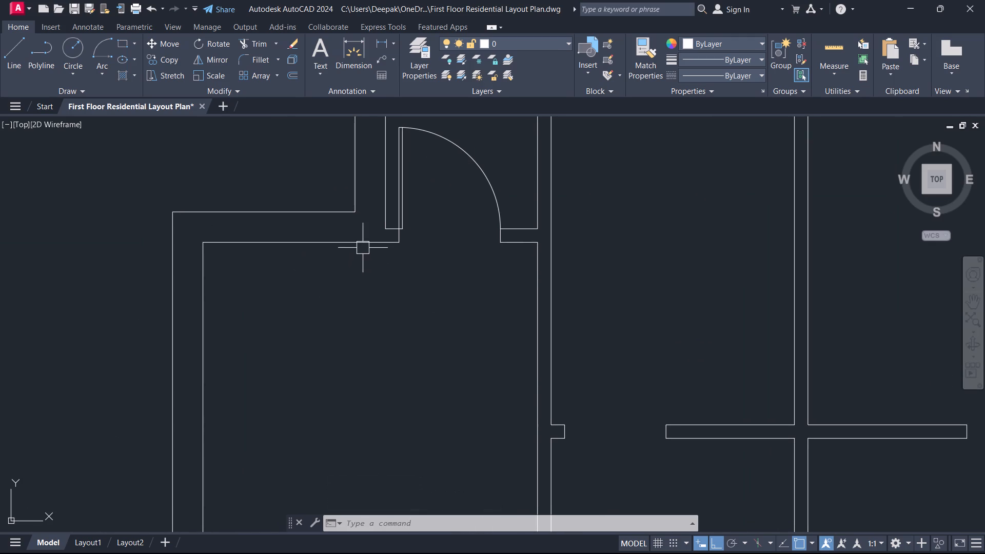
{"action": "scroll", "coordinate": [234, 264], "scroll_direction": "down", "scroll_amount": 1}
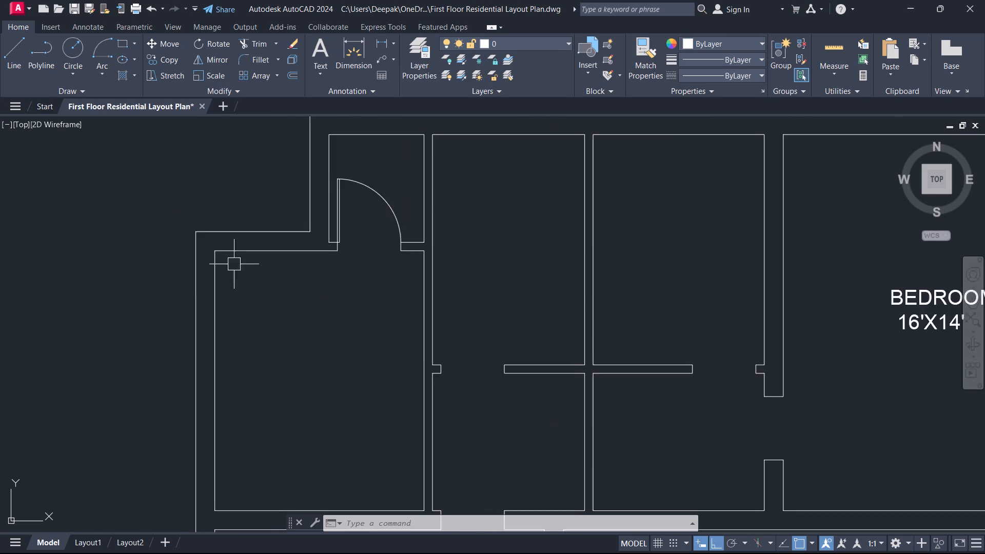
{"action": "middle_click_drag", "start_coordinate": [234, 264], "coordinate": [317, 291]}
{"action": "scroll", "coordinate": [289, 288], "scroll_direction": "up", "scroll_amount": 2}
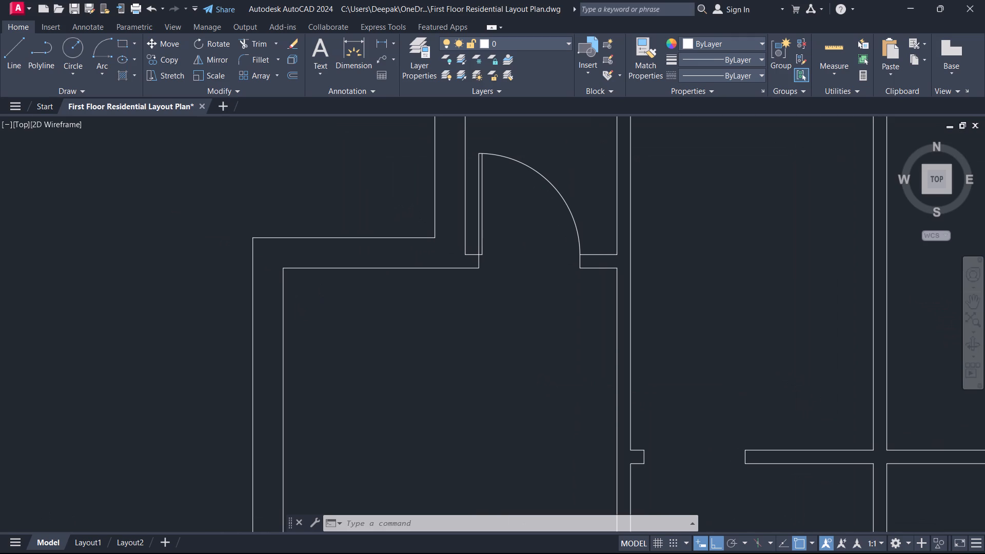
{"action": "type", "text": "EX"}
{"action": "key", "text": "space"}
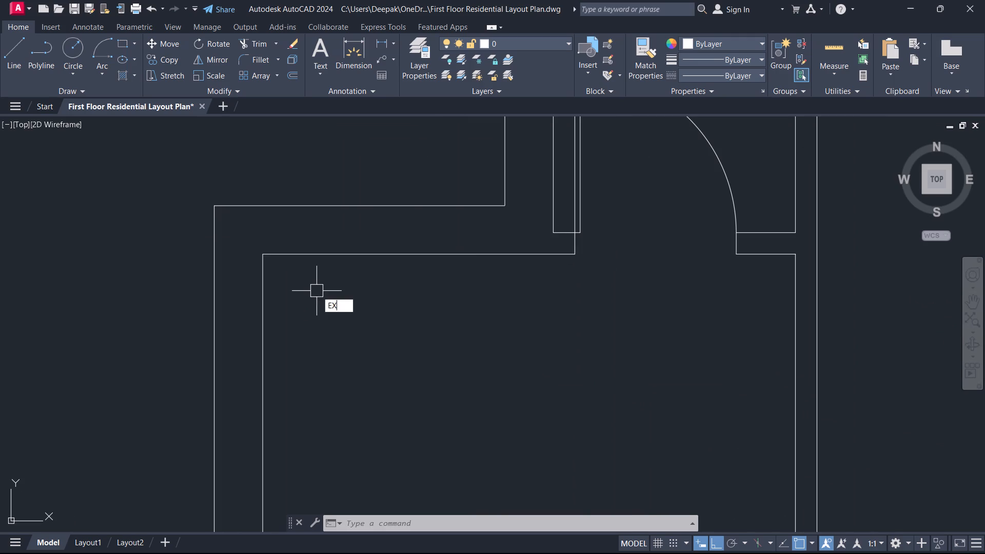
{"action": "left_click", "coordinate": [340, 306]}
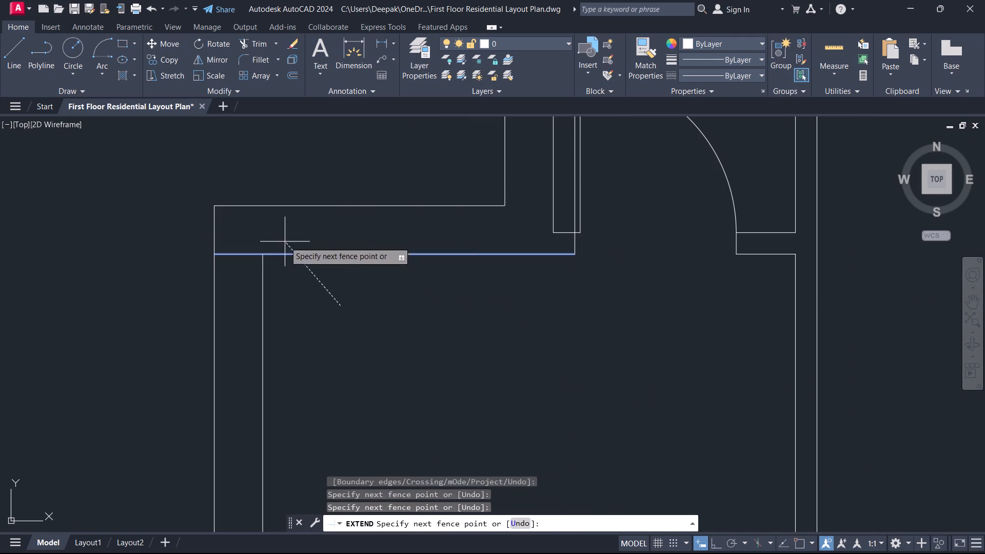
{"action": "left_click", "coordinate": [285, 242]}
{"action": "right_click", "coordinate": [309, 268]}
{"action": "left_click", "coordinate": [330, 293]}
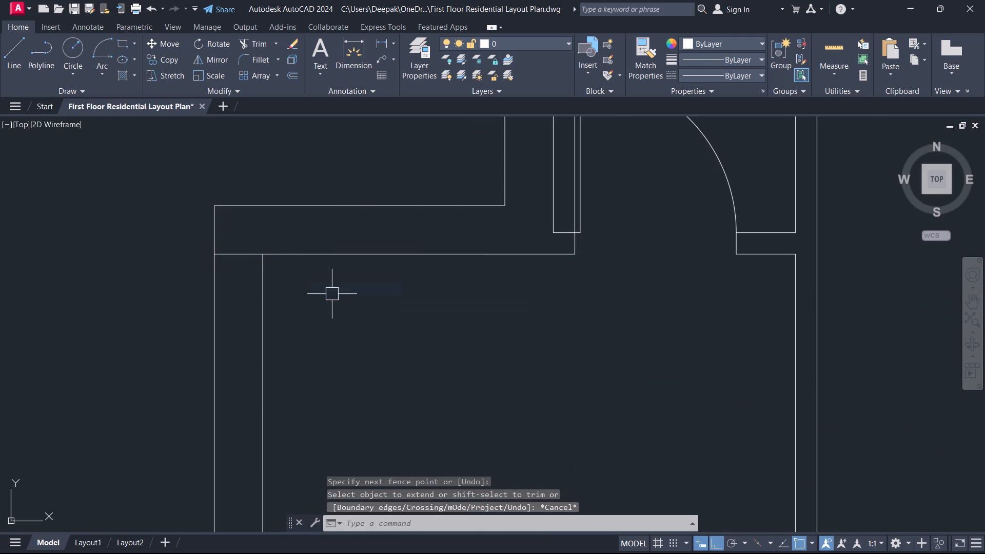
Offset the extended top wall line 4" downward into the room.
{"action": "type", "text": "O"}
{"action": "key", "text": "space"}
{"action": "key", "text": "4"}
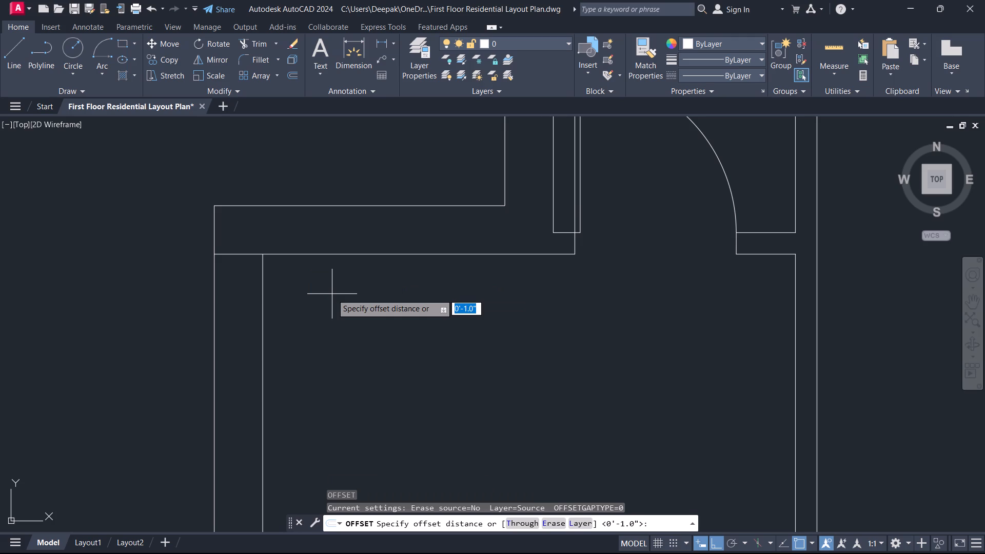
{"action": "key", "text": "Return"}
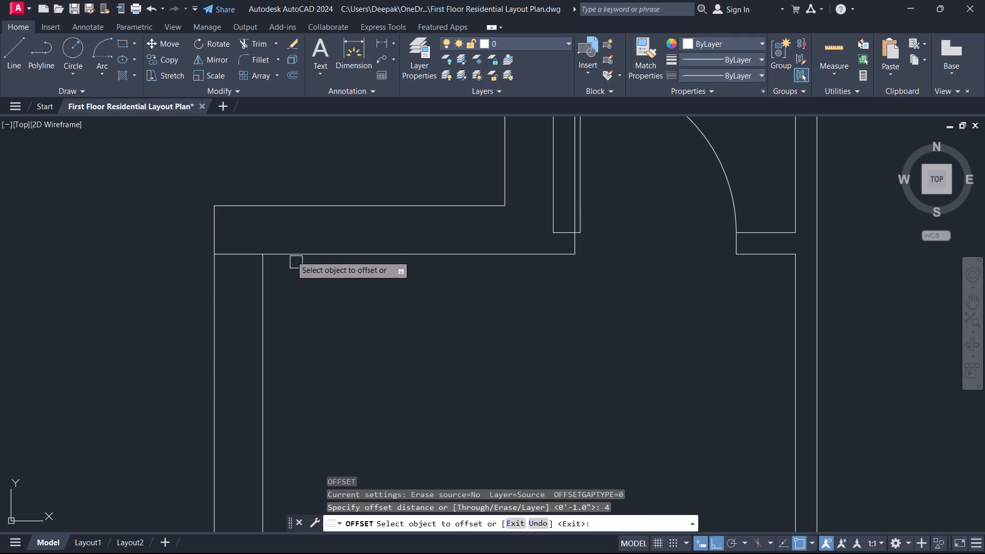
{"action": "left_click", "coordinate": [286, 249]}
{"action": "left_click", "coordinate": [282, 293]}
{"action": "right_click", "coordinate": [298, 304]}
{"action": "left_click", "coordinate": [324, 322]}
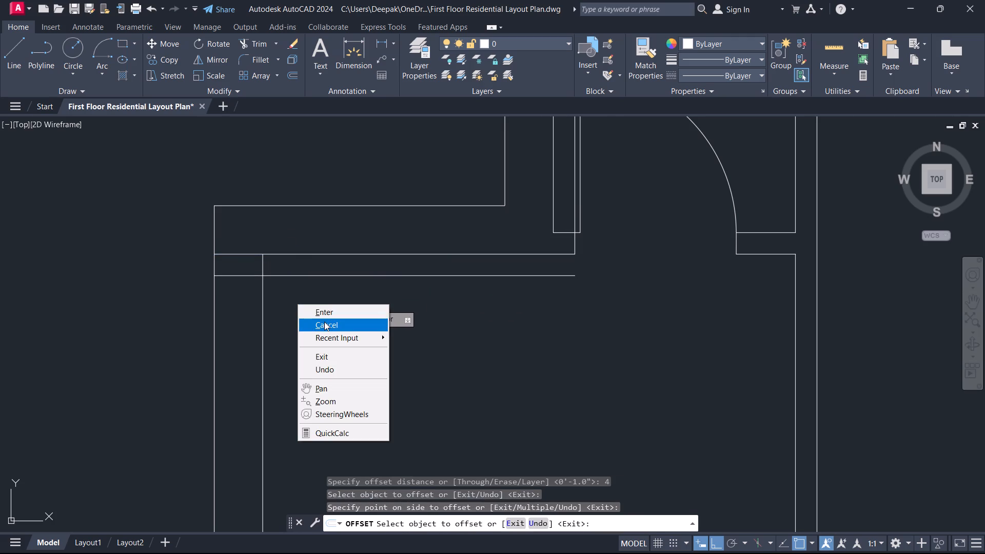
Trim the offset line back to the inner west wall line and remove the extended top wall line's segment inside the west wall.
{"action": "type", "text": "TR"}
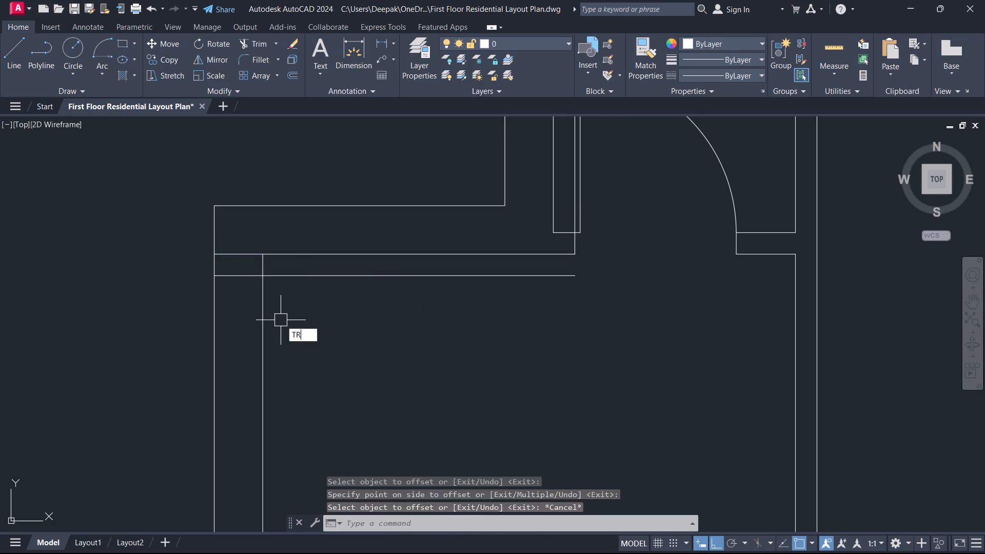
{"action": "key", "text": "space"}
{"action": "left_click", "coordinate": [318, 278]}
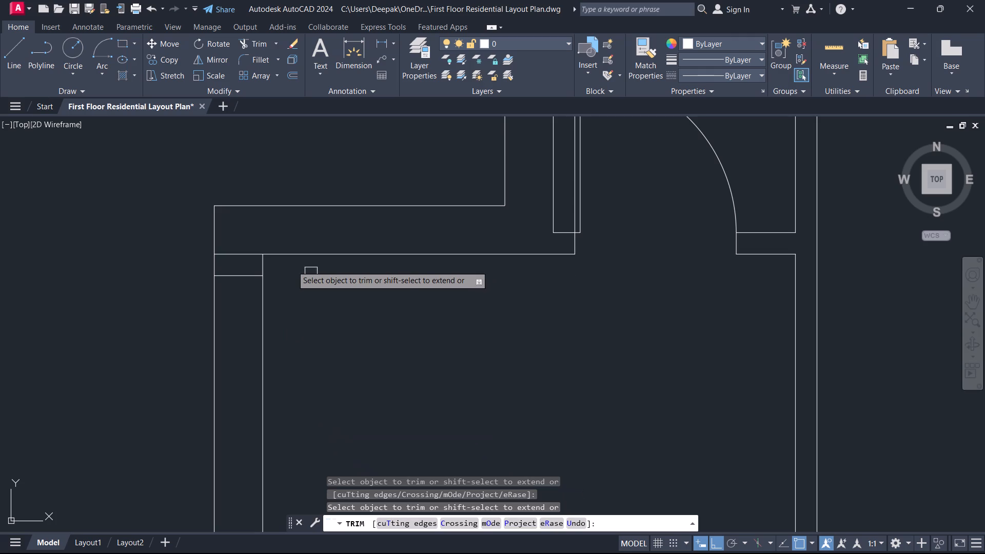
{"action": "left_click", "coordinate": [240, 253]}
{"action": "scroll", "coordinate": [270, 293], "scroll_direction": "down", "scroll_amount": 1}
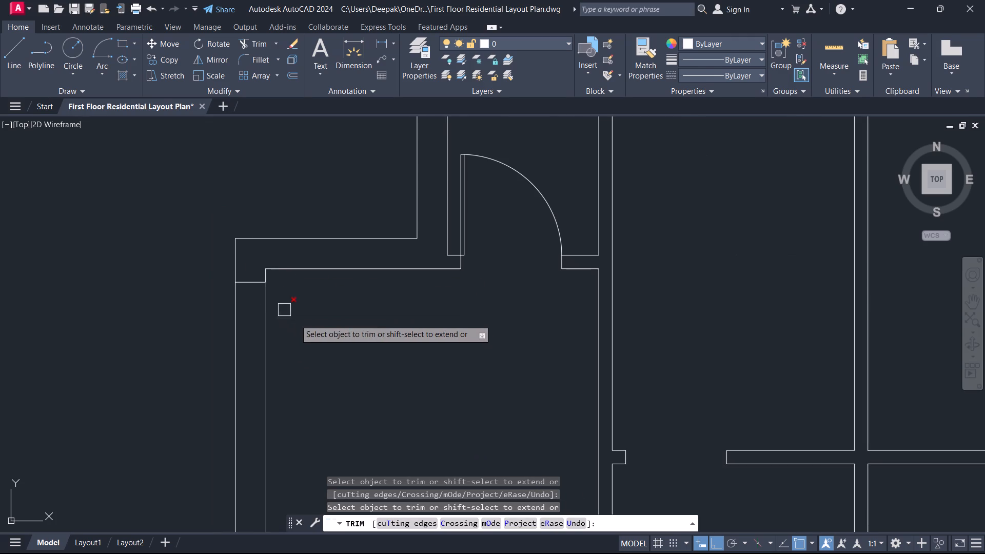
{"action": "right_click_drag", "start_coordinate": [301, 327], "coordinate": [307, 332]}
{"action": "left_click", "coordinate": [347, 358]}
Offset the short jamb line across the west wall 3' downward to mark the other side of the opening.
{"action": "scroll", "coordinate": [281, 358], "scroll_direction": "up", "scroll_amount": 1}
{"action": "middle_click_drag", "start_coordinate": [281, 358], "coordinate": [357, 347]}
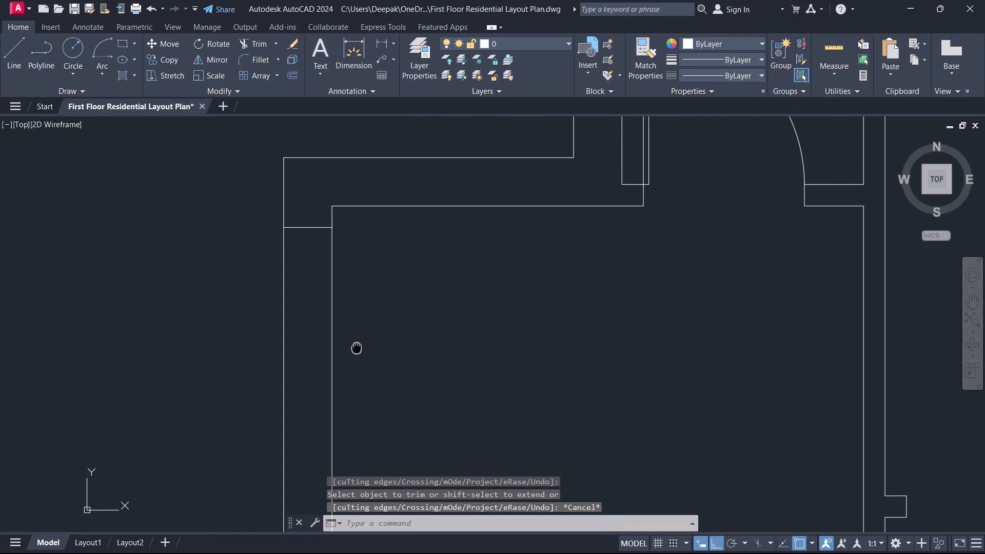
{"action": "type", "text": "O"}
{"action": "key", "text": "space"}
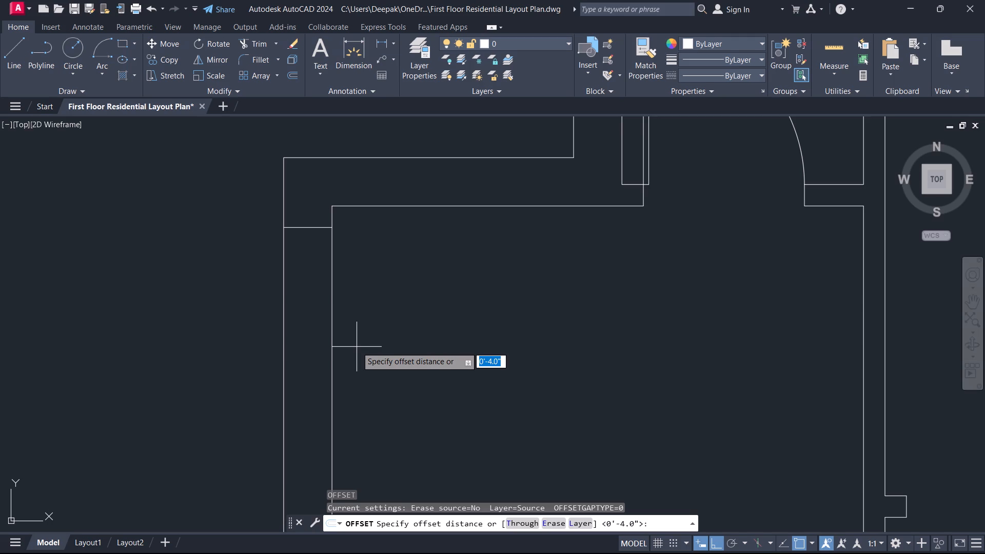
{"action": "type", "text": "3'"}
{"action": "key", "text": "Return"}
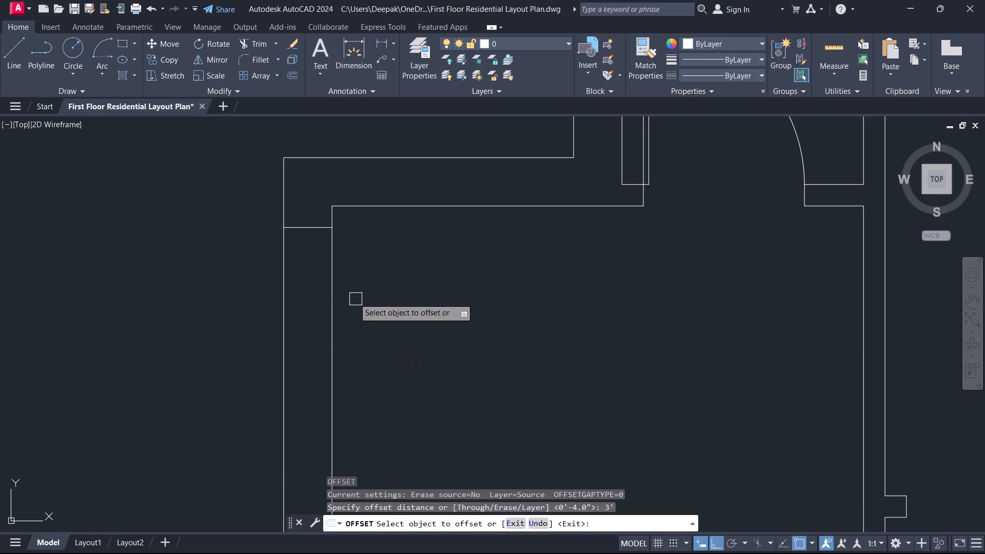
{"action": "left_click", "coordinate": [304, 221]}
{"action": "left_click", "coordinate": [317, 274]}
{"action": "right_click_drag", "start_coordinate": [317, 274], "coordinate": [322, 287]}
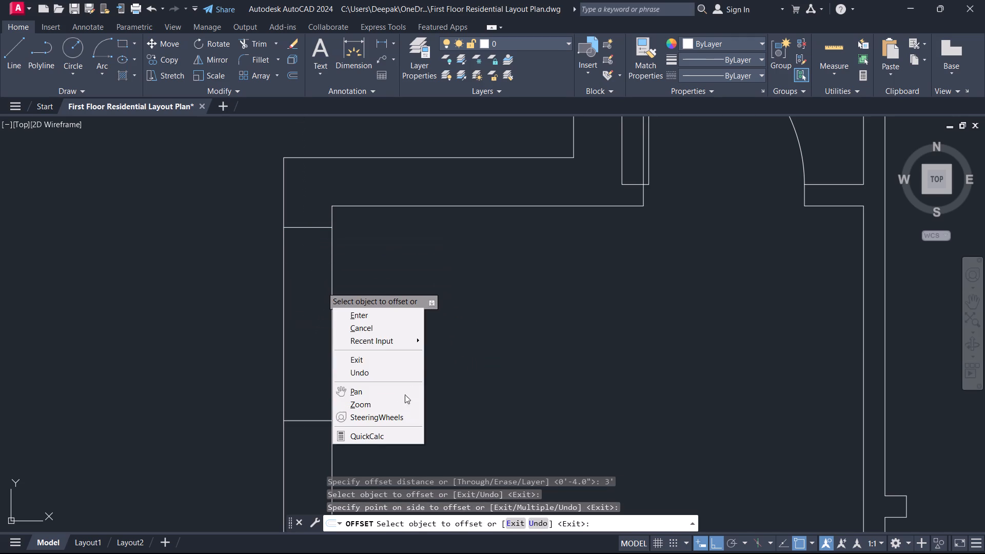
{"action": "left_click", "coordinate": [400, 324]}
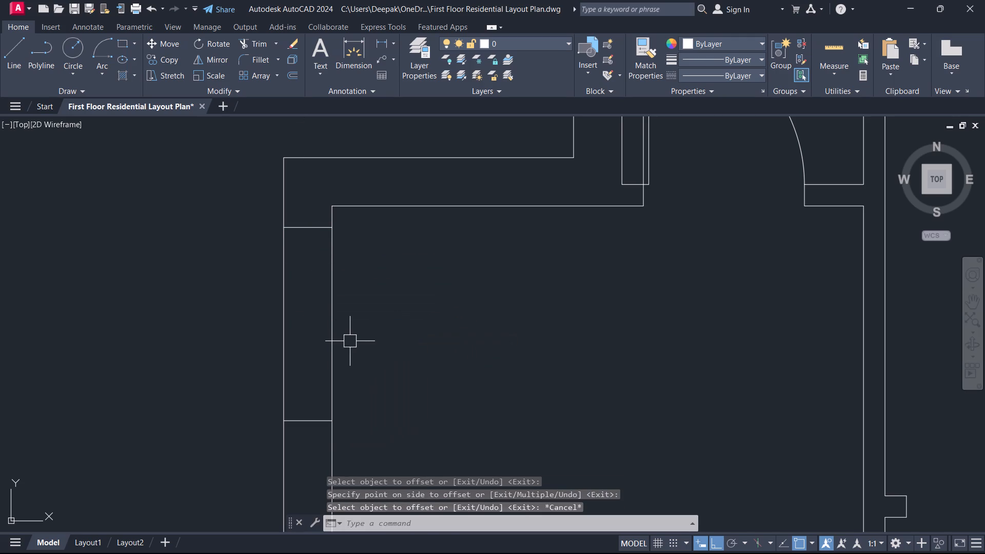
Trim both west wall lines between the two jamb lines to open the wall.
{"action": "type", "text": "TR"}
{"action": "key", "text": "space"}
{"action": "left_click", "coordinate": [350, 341]}
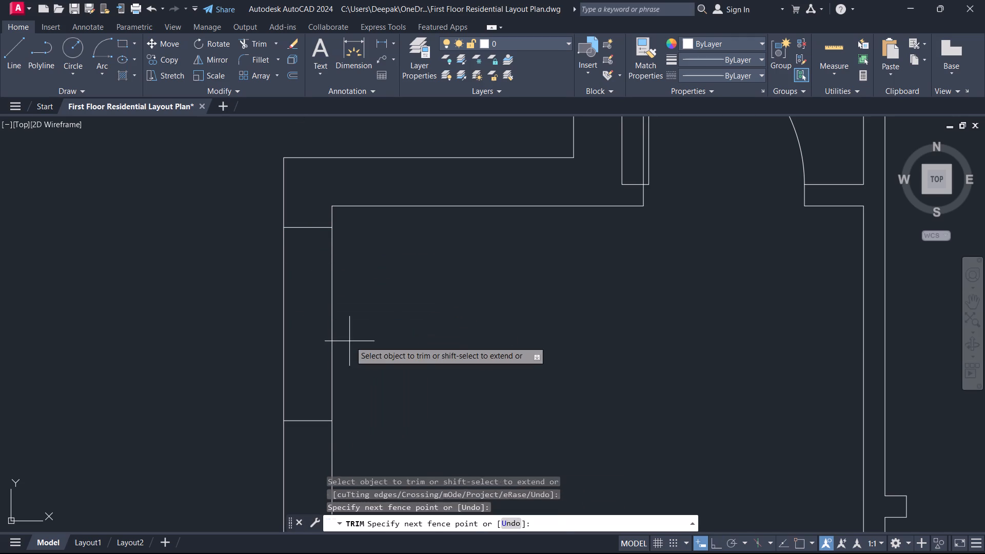
{"action": "left_click", "coordinate": [175, 364]}
{"action": "right_click", "coordinate": [175, 364]}
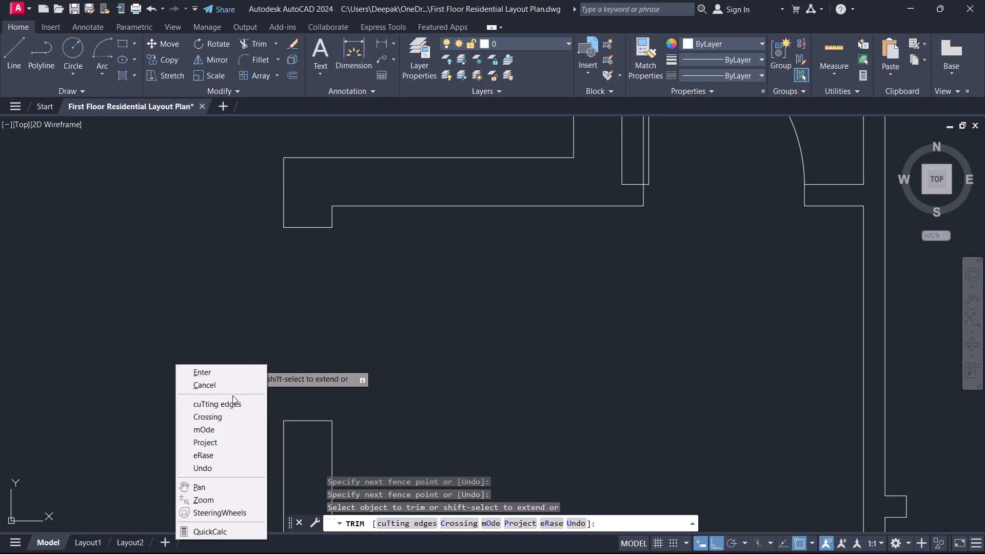
{"action": "left_click", "coordinate": [229, 389]}
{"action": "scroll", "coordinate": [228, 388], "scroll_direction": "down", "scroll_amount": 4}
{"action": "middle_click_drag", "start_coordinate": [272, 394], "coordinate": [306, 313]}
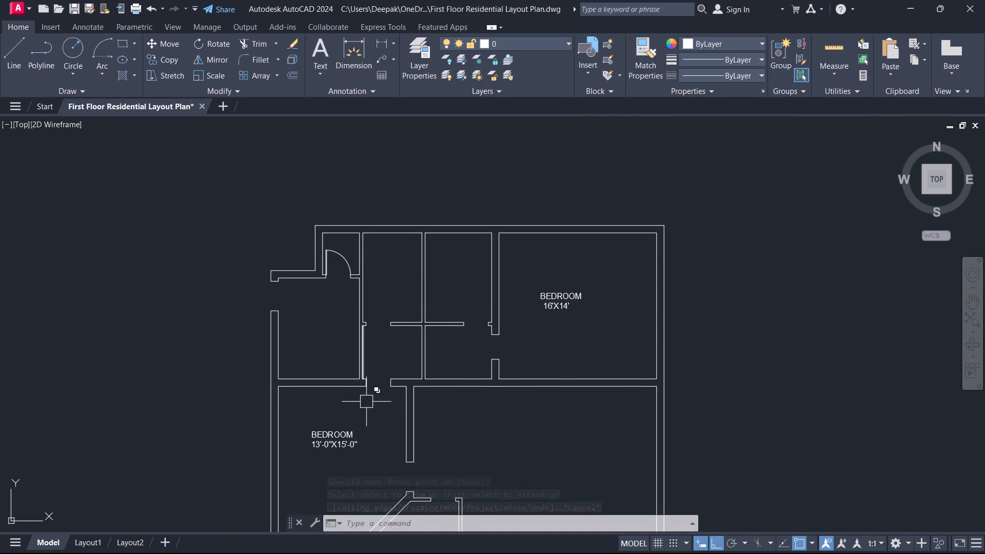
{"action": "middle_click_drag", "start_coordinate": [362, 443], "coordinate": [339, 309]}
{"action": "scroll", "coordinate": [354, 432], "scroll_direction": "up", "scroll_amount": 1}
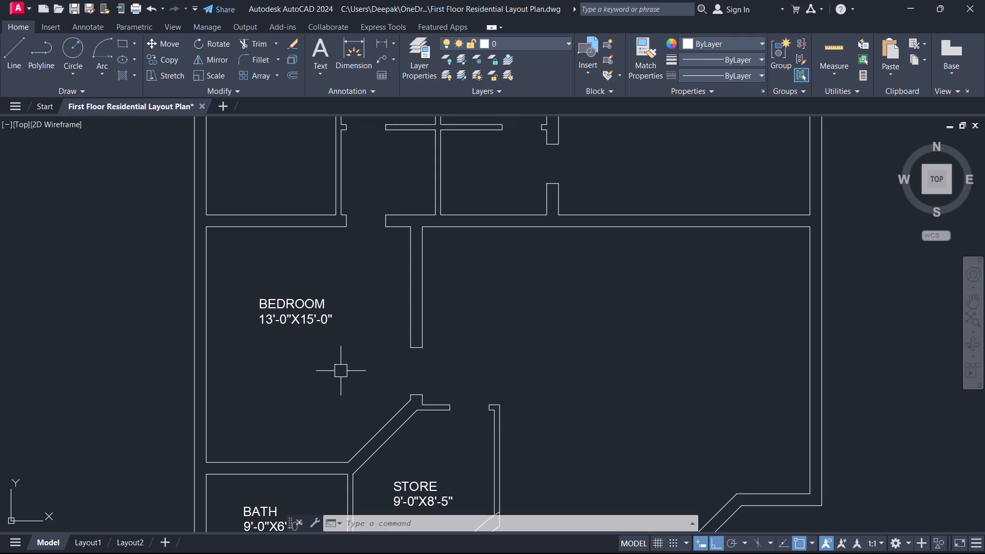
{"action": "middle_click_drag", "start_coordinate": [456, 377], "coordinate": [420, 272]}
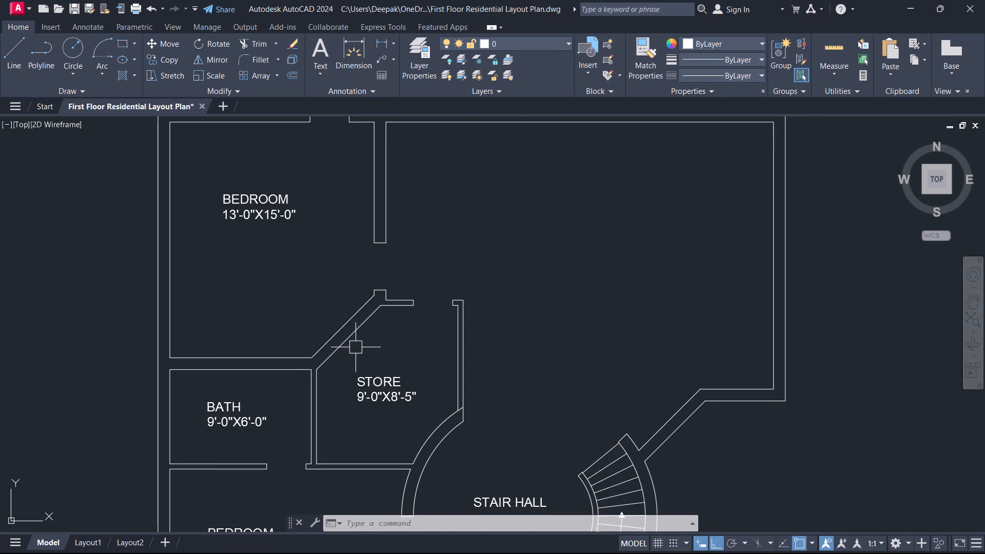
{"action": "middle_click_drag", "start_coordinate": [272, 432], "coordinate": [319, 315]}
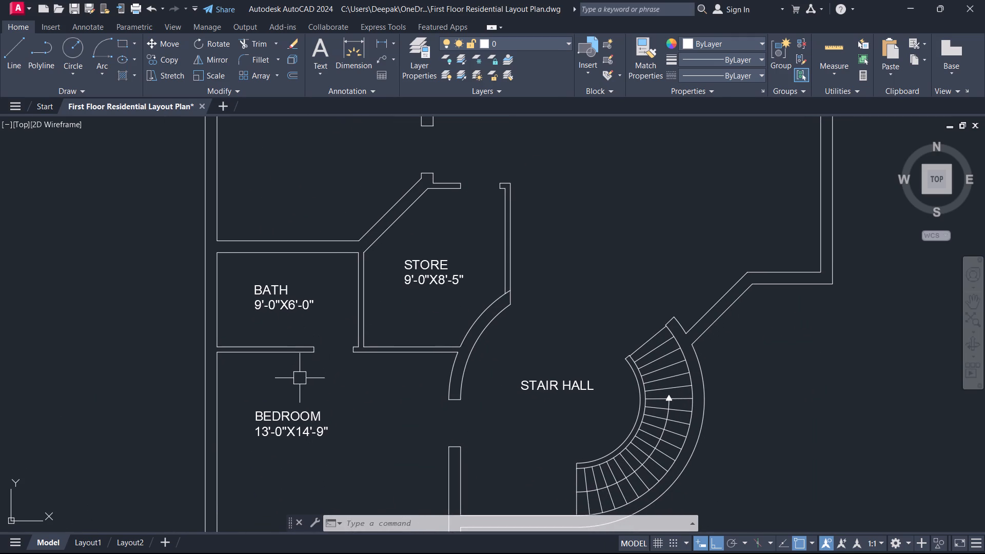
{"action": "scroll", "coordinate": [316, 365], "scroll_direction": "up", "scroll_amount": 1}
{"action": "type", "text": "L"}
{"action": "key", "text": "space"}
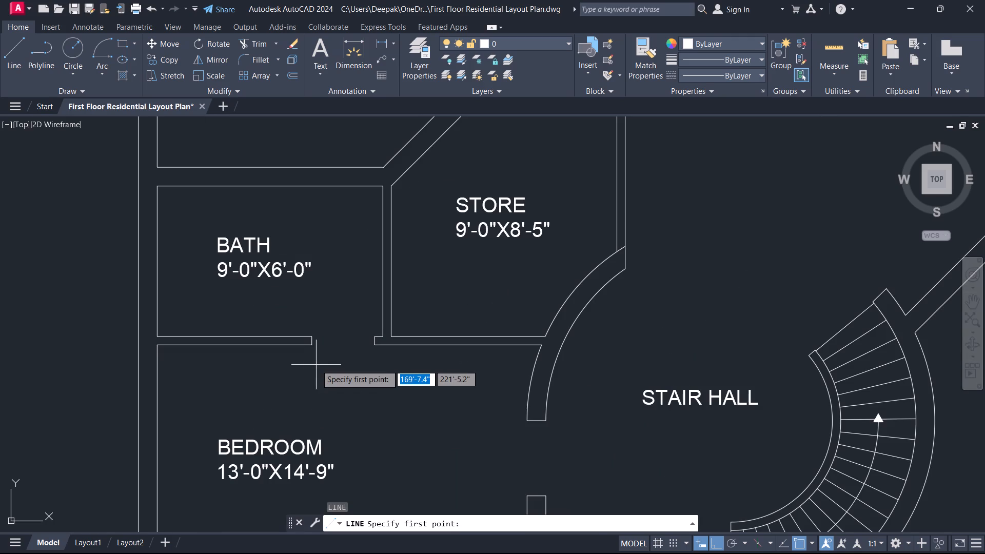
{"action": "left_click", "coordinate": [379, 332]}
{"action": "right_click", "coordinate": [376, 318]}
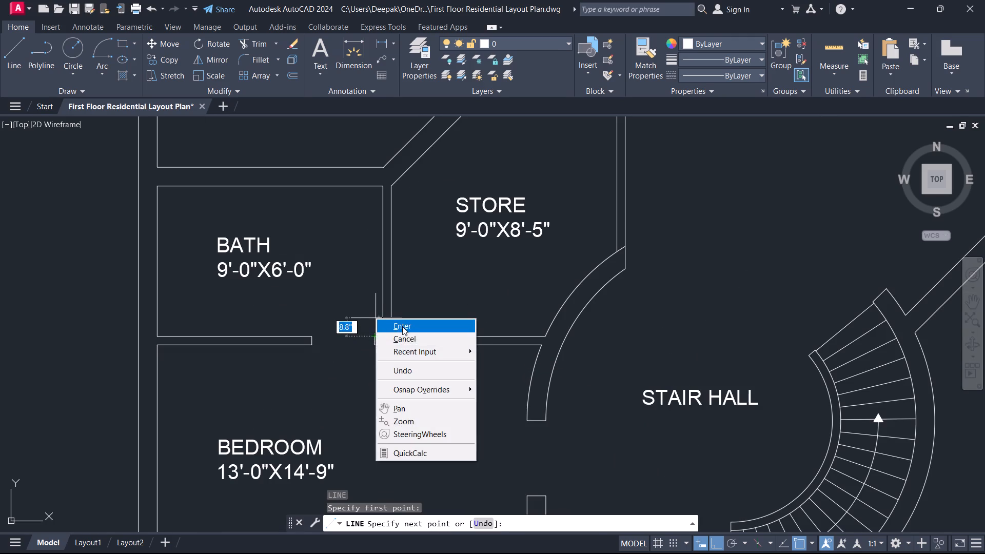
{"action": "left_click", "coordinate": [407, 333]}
Draw a 2'6" vertical door leaf line up into the BATH from the upper corner of its doorway's east jamb.
{"action": "scroll", "coordinate": [391, 344], "scroll_direction": "up", "scroll_amount": 2}
{"action": "type", "text": "L"}
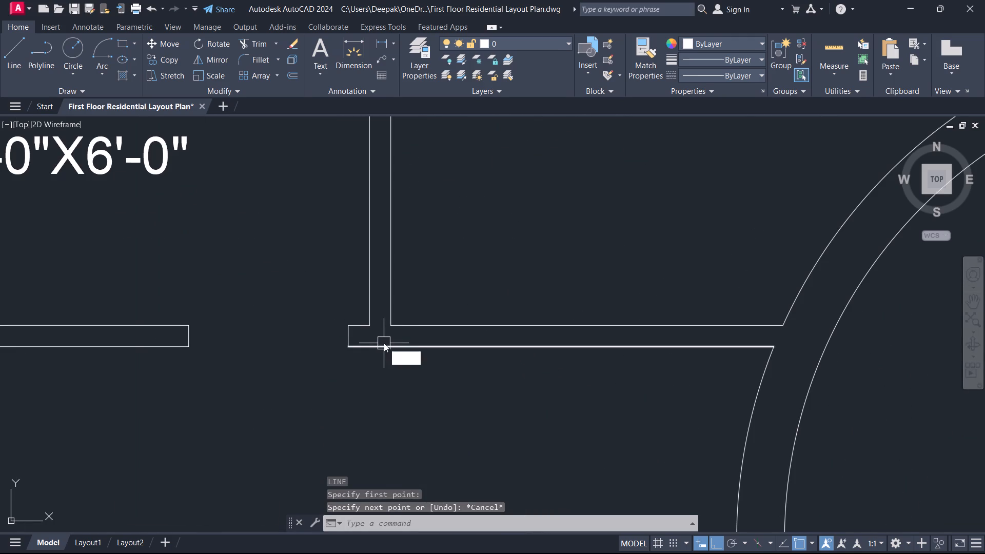
{"action": "key", "text": "space"}
{"action": "left_click", "coordinate": [348, 325]}
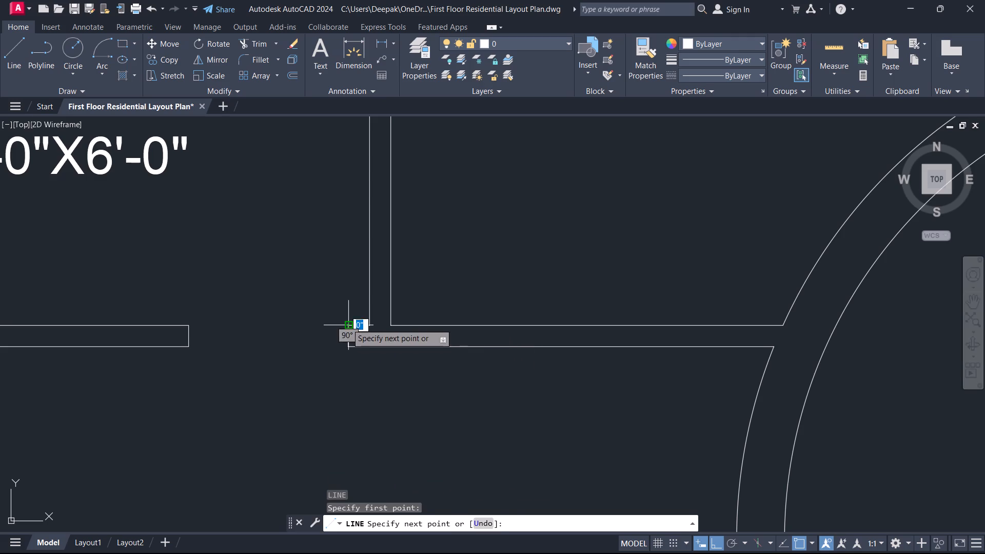
{"action": "scroll", "coordinate": [341, 310], "scroll_direction": "down", "scroll_amount": 2}
{"action": "middle_click_drag", "start_coordinate": [340, 310], "coordinate": [321, 398]}
{"action": "scroll", "coordinate": [321, 398], "scroll_direction": "up", "scroll_amount": 3}
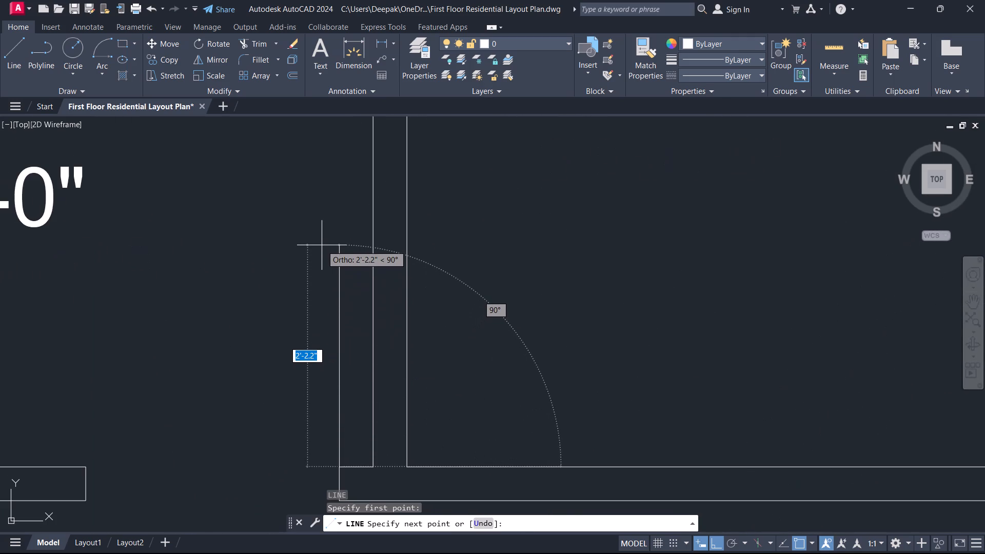
{"action": "type", "text": "2'6"}
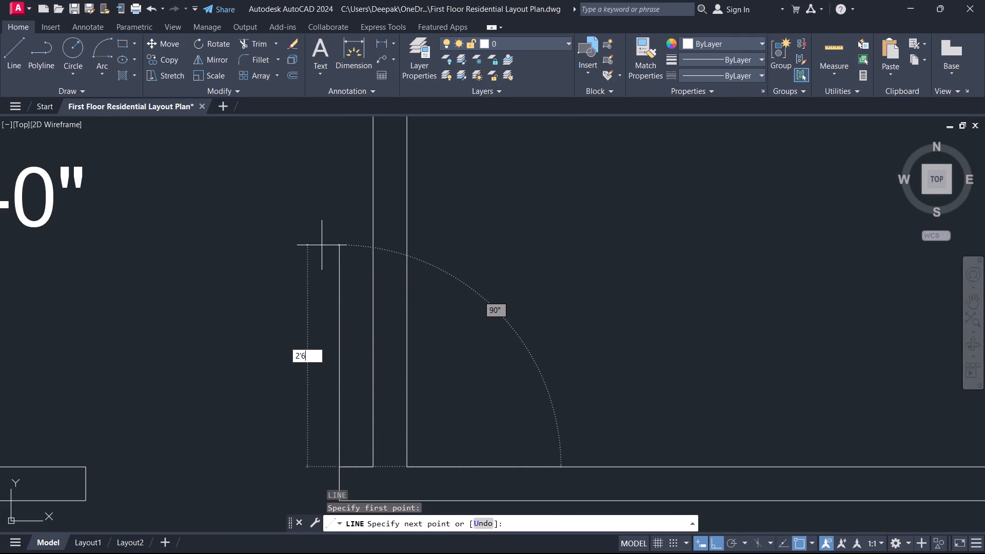
{"action": "key", "text": "Return"}
{"action": "right_click", "coordinate": [213, 155]}
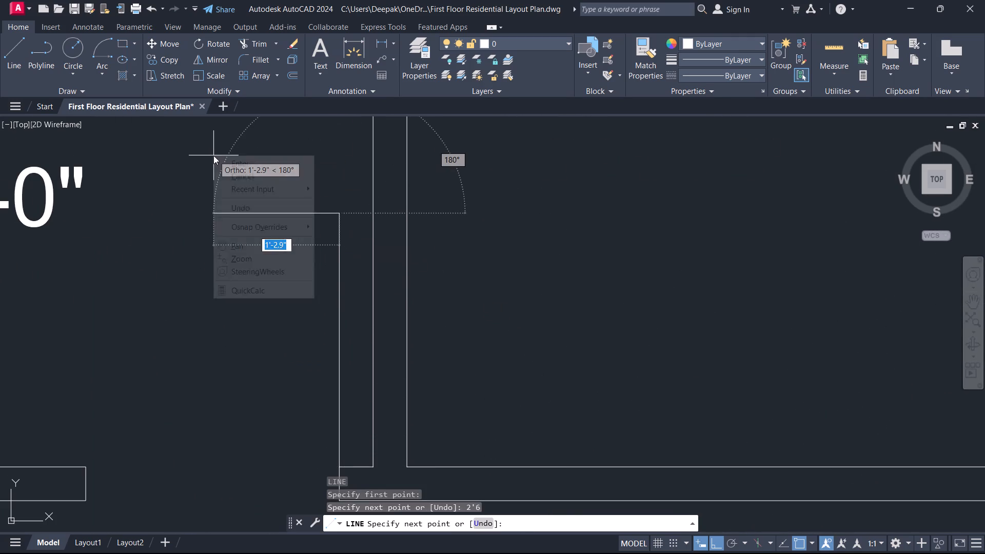
{"action": "left_click", "coordinate": [235, 179]}
Offset the bath door leaf line 1" to the west to give the leaf its thickness.
{"action": "middle_click_drag", "start_coordinate": [517, 345], "coordinate": [579, 325]}
{"action": "scroll", "coordinate": [508, 340], "scroll_direction": "down", "scroll_amount": 1}
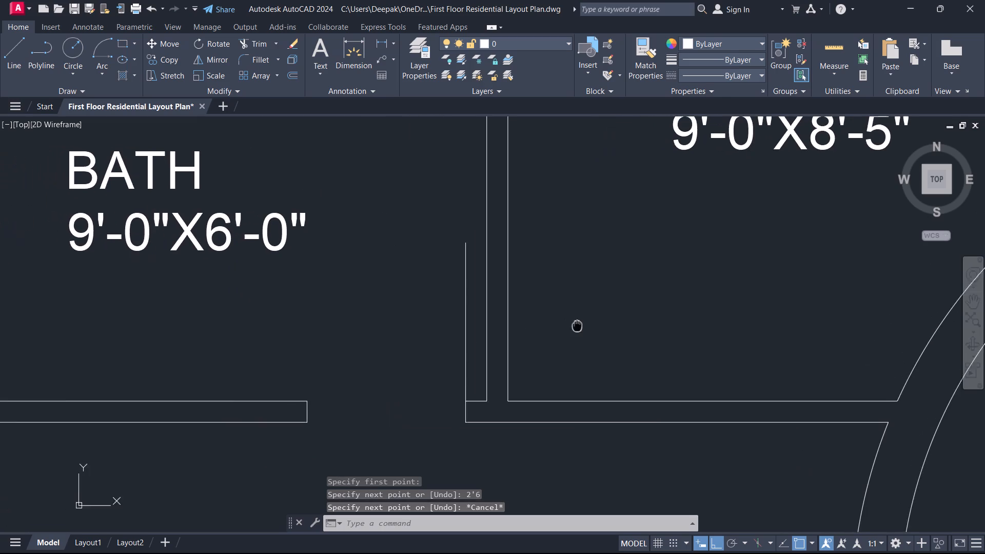
{"action": "middle_click_drag", "start_coordinate": [579, 325], "coordinate": [581, 326]}
{"action": "type", "text": "O"}
{"action": "key", "text": "space"}
{"action": "key", "text": "1"}
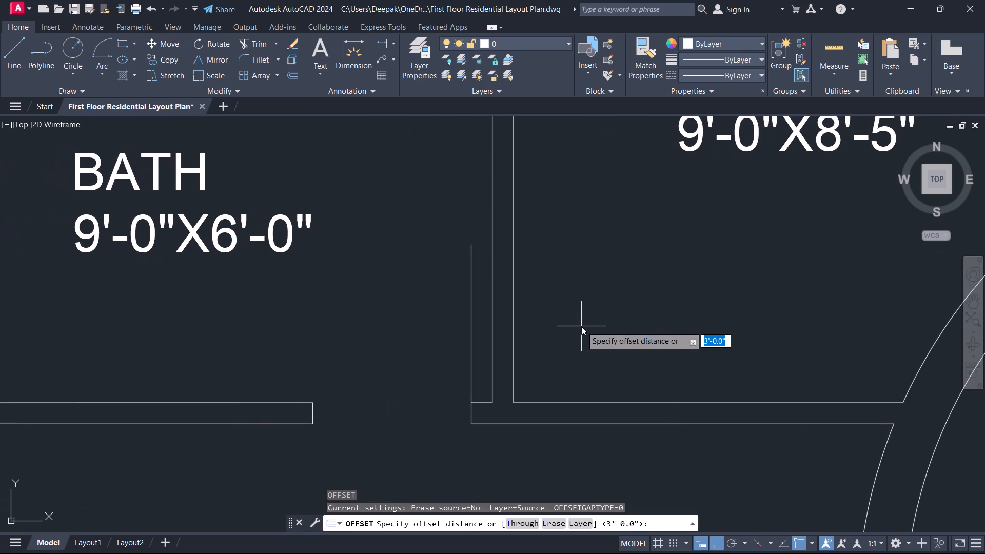
{"action": "key", "text": "Return"}
{"action": "scroll", "coordinate": [559, 273], "scroll_direction": "up", "scroll_amount": 1}
{"action": "left_click_drag", "start_coordinate": [420, 327], "coordinate": [404, 327]}
{"action": "left_click", "coordinate": [359, 320]}
{"action": "right_click", "coordinate": [358, 320]}
{"action": "left_click", "coordinate": [416, 343]}
Draw a short horizontal line closing the bottom of the bath door leaf between its second line and the east jamb corner.
{"action": "scroll", "coordinate": [377, 356], "scroll_direction": "down", "scroll_amount": 1}
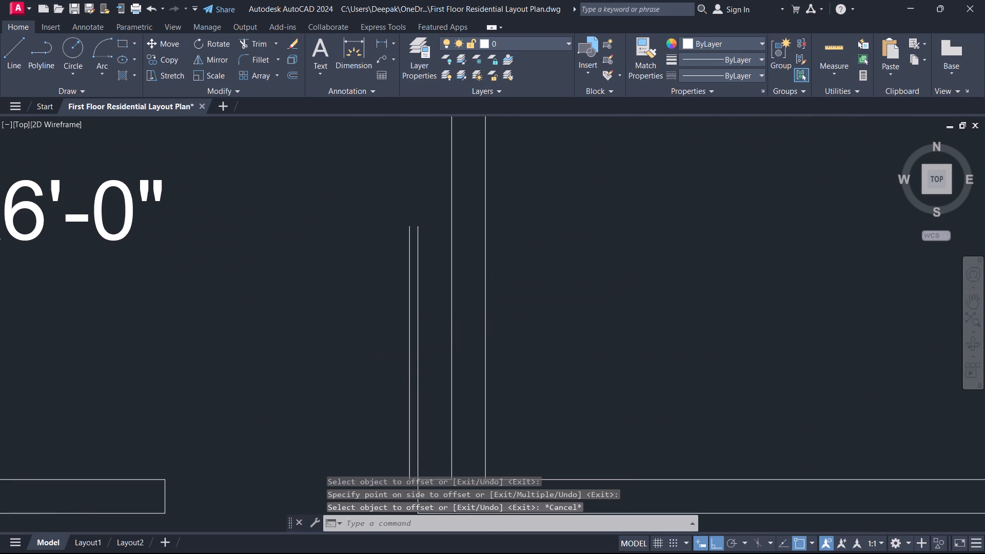
{"action": "middle_click_drag", "start_coordinate": [377, 356], "coordinate": [413, 307]}
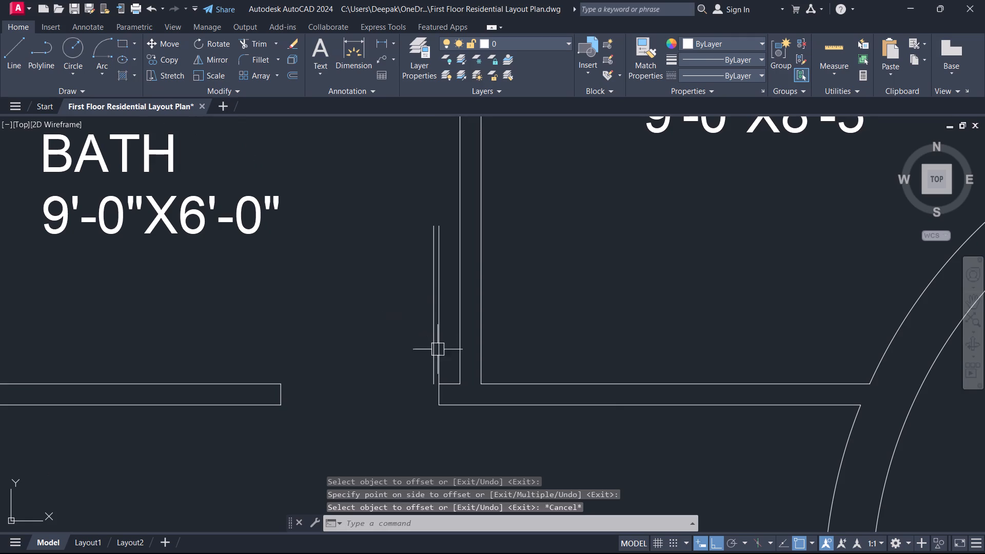
{"action": "scroll", "coordinate": [457, 411], "scroll_direction": "up", "scroll_amount": 1}
{"action": "scroll", "coordinate": [416, 372], "scroll_direction": "up", "scroll_amount": 4}
{"action": "type", "text": "L"}
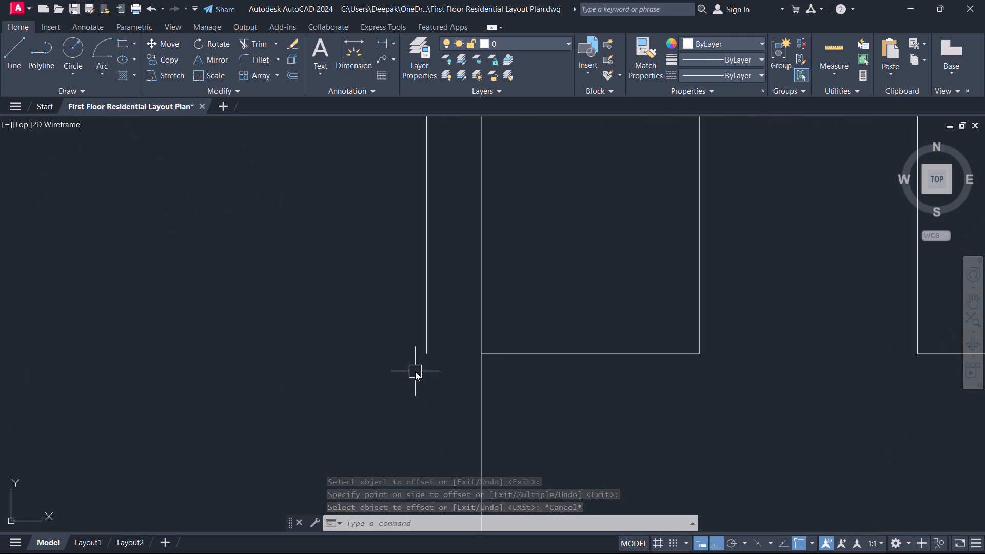
{"action": "key", "text": "space"}
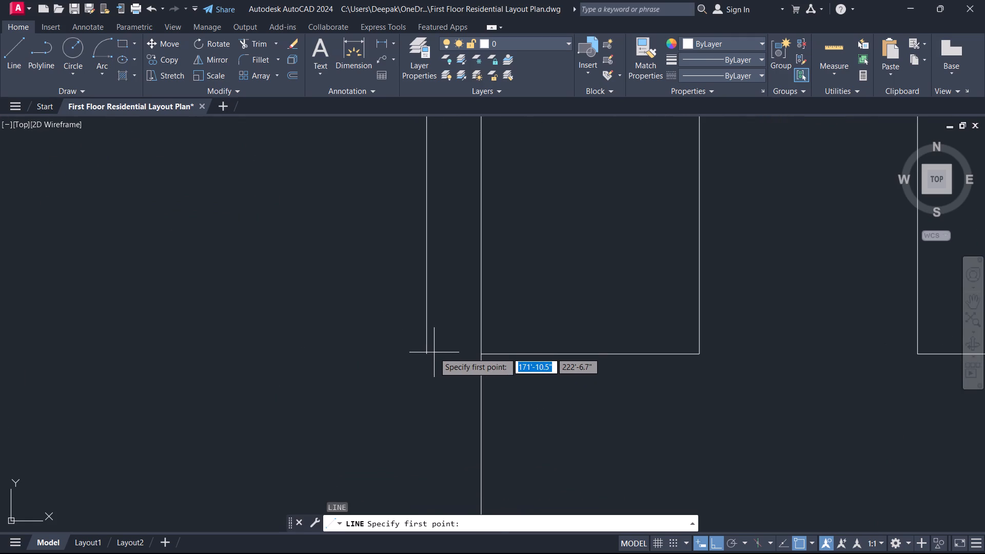
{"action": "left_click", "coordinate": [426, 353]}
{"action": "left_click", "coordinate": [481, 351]}
{"action": "right_click", "coordinate": [459, 347]}
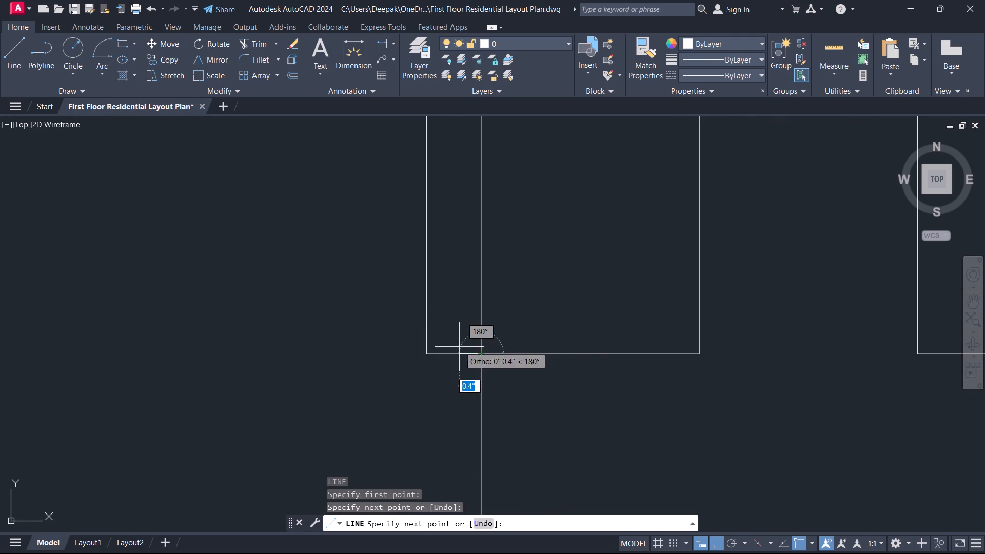
{"action": "left_click", "coordinate": [471, 363]}
Draw the bath door's swing arc from the top of the first leaf line to the west jamb, centred on the east jamb corner.
{"action": "scroll", "coordinate": [434, 341], "scroll_direction": "down", "scroll_amount": 5}
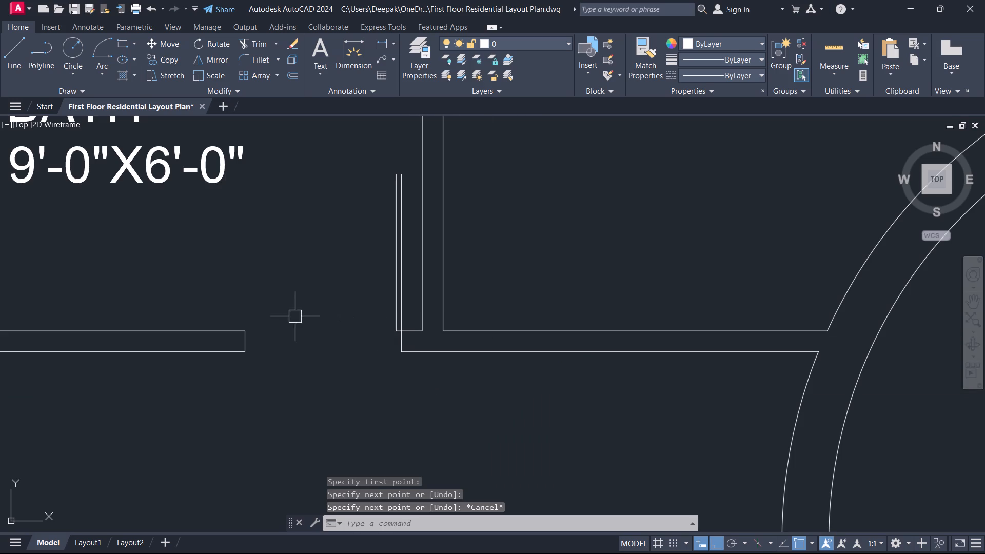
{"action": "left_click", "coordinate": [101, 51]}
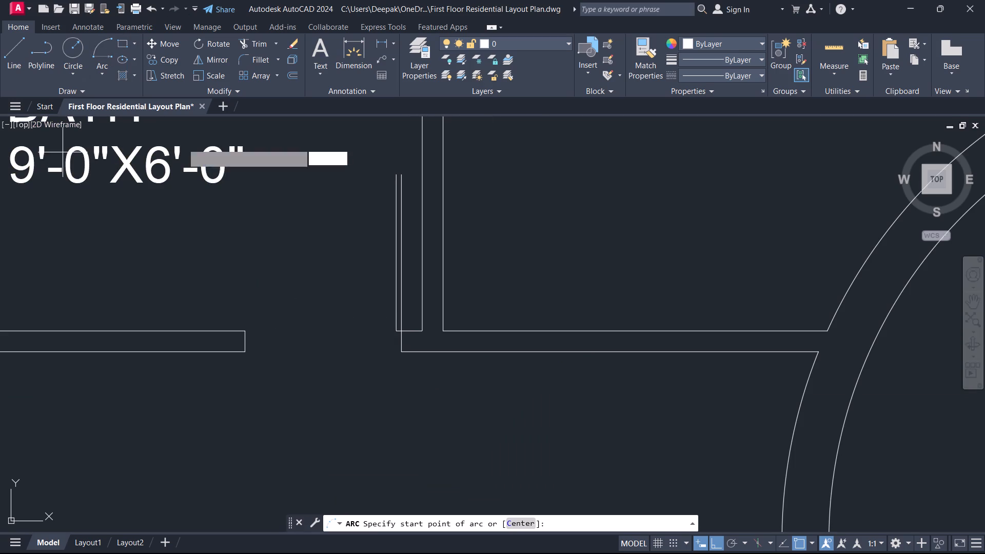
{"action": "scroll", "coordinate": [377, 191], "scroll_direction": "up", "scroll_amount": 2}
{"action": "left_click", "coordinate": [413, 166]}
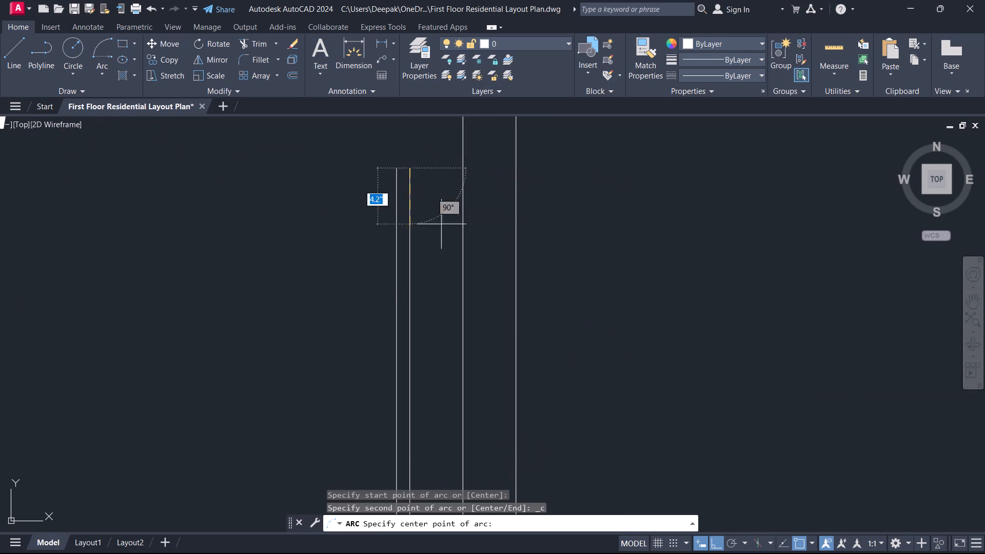
{"action": "middle_click_drag", "start_coordinate": [455, 301], "coordinate": [443, 0]}
{"action": "left_click", "coordinate": [397, 265]}
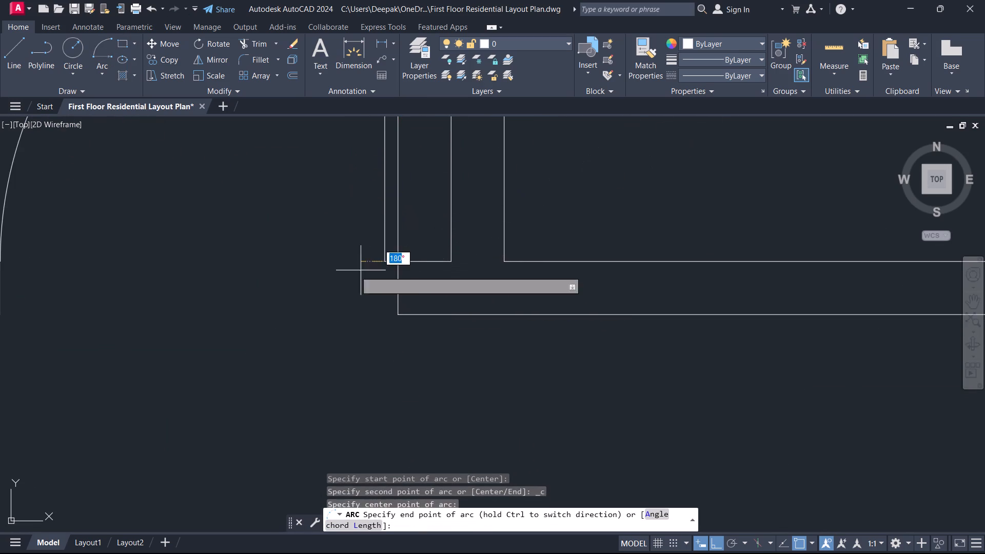
{"action": "scroll", "coordinate": [252, 263], "scroll_direction": "down", "scroll_amount": 5}
{"action": "middle_click_drag", "start_coordinate": [251, 263], "coordinate": [409, 280]}
{"action": "left_click", "coordinate": [342, 271]}
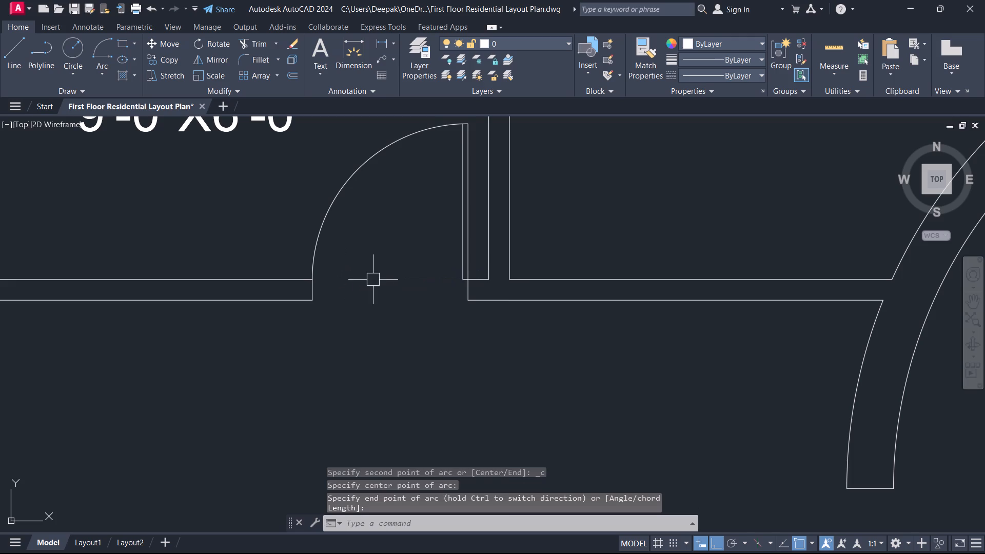
{"action": "right_click", "coordinate": [380, 273]}
{"action": "left_click", "coordinate": [389, 245]}
Trim the bath door's second leaf line where it projects above the swing arc.
{"action": "scroll", "coordinate": [392, 171], "scroll_direction": "up", "scroll_amount": 1}
{"action": "middle_click_drag", "start_coordinate": [393, 170], "coordinate": [288, 353]}
{"action": "scroll", "coordinate": [289, 352], "scroll_direction": "down", "scroll_amount": 1}
{"action": "middle_click", "coordinate": [288, 353]}
{"action": "left_click", "coordinate": [294, 357]}
{"action": "scroll", "coordinate": [353, 315], "scroll_direction": "up", "scroll_amount": 5}
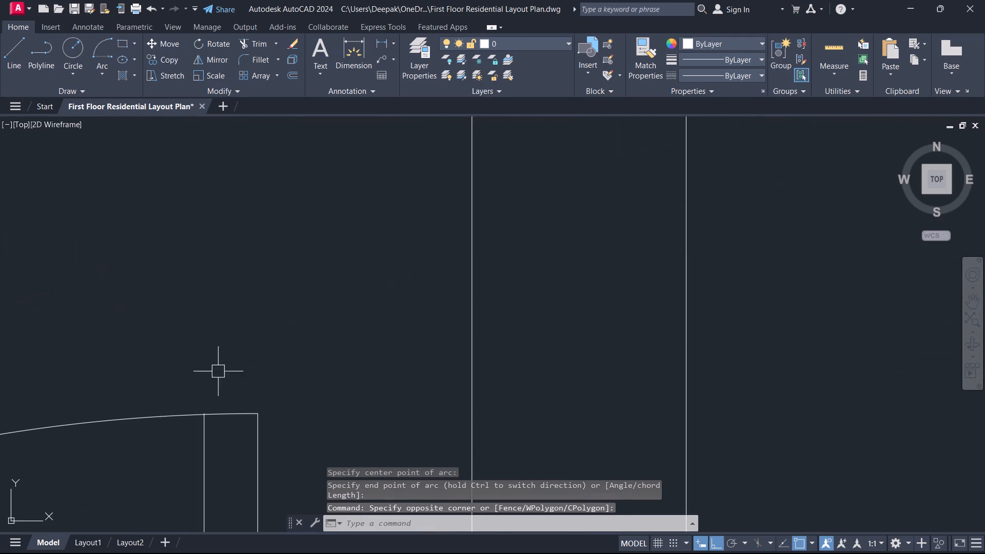
{"action": "scroll", "coordinate": [218, 392], "scroll_direction": "up", "scroll_amount": 4}
{"action": "middle_click_drag", "start_coordinate": [224, 411], "coordinate": [389, 219]}
{"action": "scroll", "coordinate": [263, 285], "scroll_direction": "up", "scroll_amount": 4}
{"action": "middle_click_drag", "start_coordinate": [239, 309], "coordinate": [346, 285]}
{"action": "type", "text": "TR"}
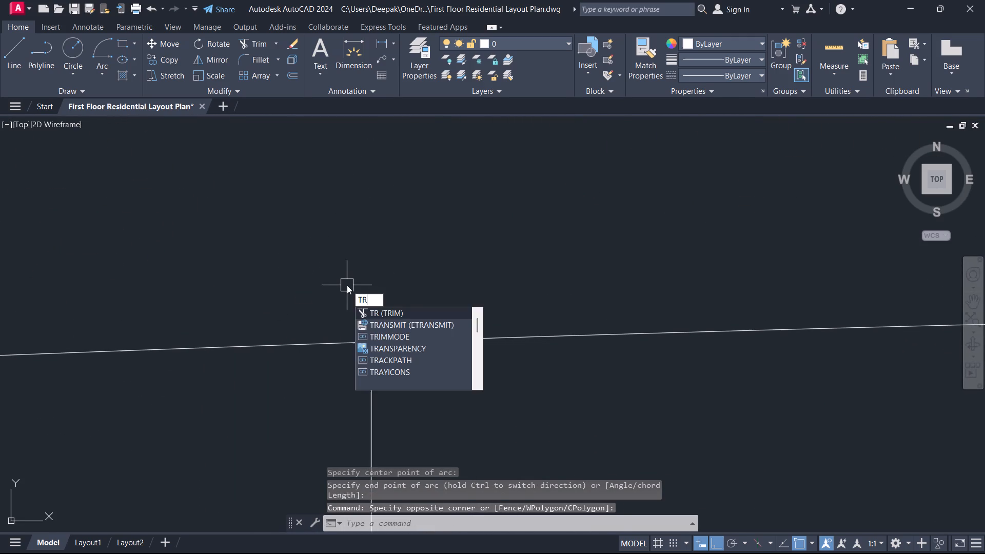
{"action": "key", "text": "space"}
{"action": "left_click_drag", "start_coordinate": [343, 306], "coordinate": [350, 312]}
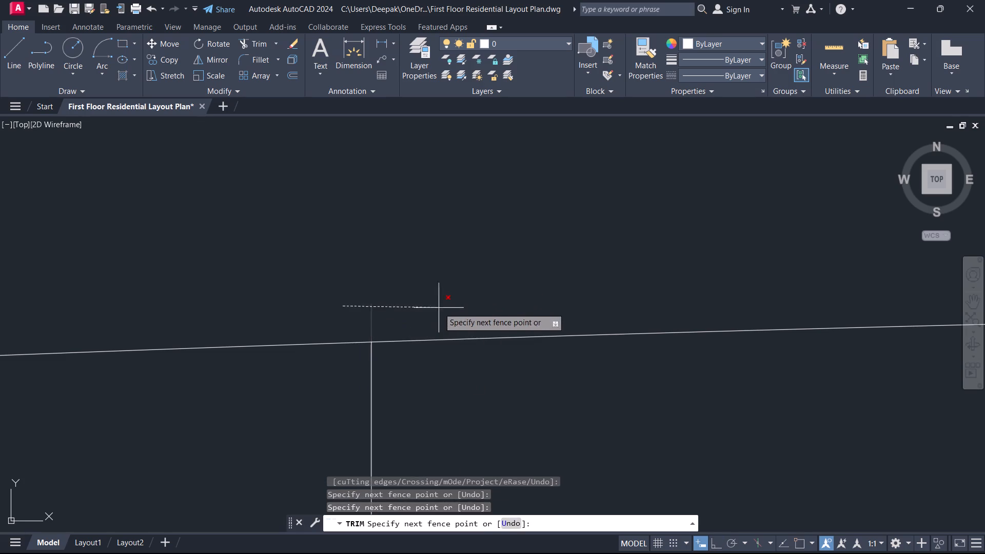
{"action": "left_click", "coordinate": [439, 308]}
{"action": "scroll", "coordinate": [358, 295], "scroll_direction": "down", "scroll_amount": 8}
{"action": "scroll", "coordinate": [188, 322], "scroll_direction": "down", "scroll_amount": 1}
{"action": "right_click", "coordinate": [187, 322]}
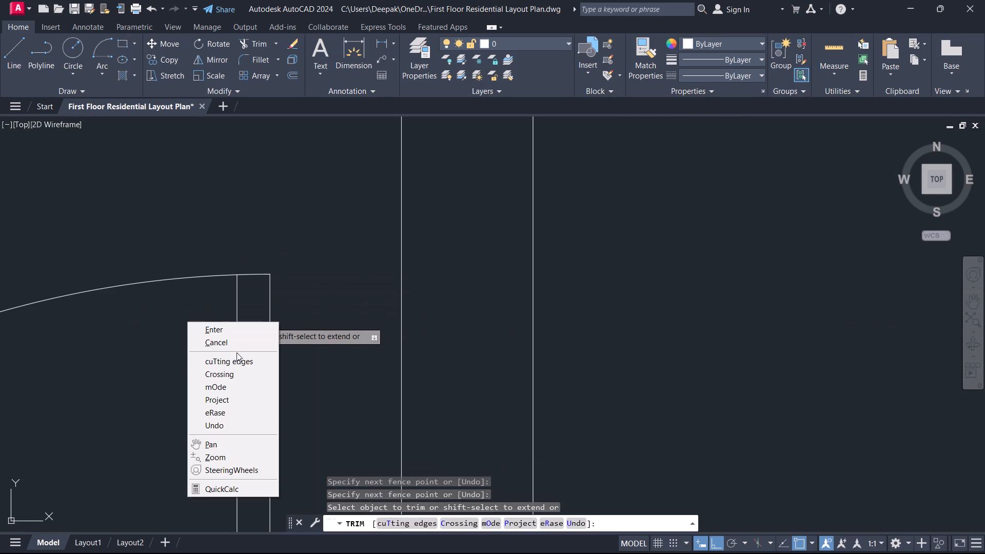
{"action": "left_click", "coordinate": [229, 340]}
Draw a 3' door leaf line west into the 13'-0"X15'-0" BEDROOM from the inner corner of its east doorway's south jamb.
{"action": "scroll", "coordinate": [218, 357], "scroll_direction": "down", "scroll_amount": 3}
{"action": "middle_click_drag", "start_coordinate": [218, 357], "coordinate": [431, 295]}
{"action": "scroll", "coordinate": [431, 295], "scroll_direction": "down", "scroll_amount": 2}
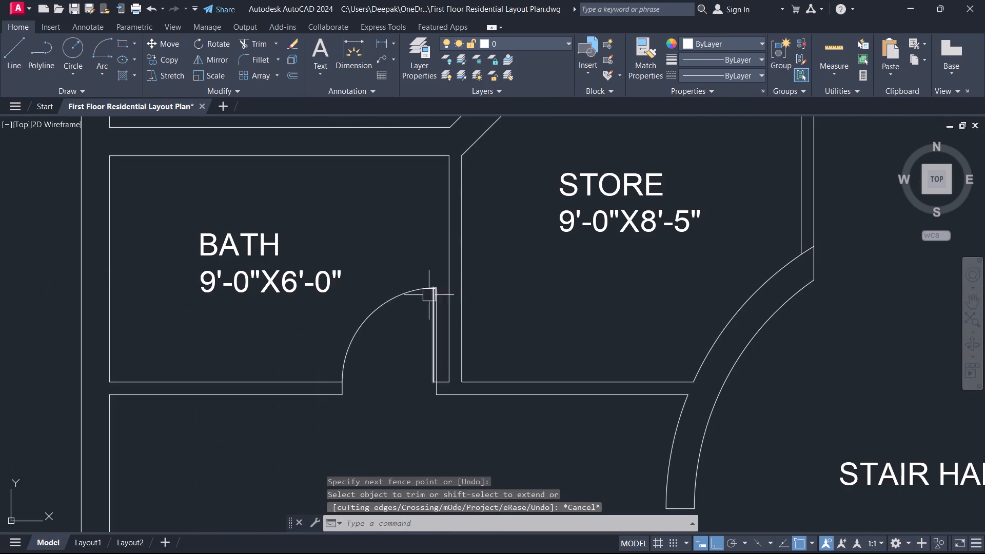
{"action": "middle_click_drag", "start_coordinate": [454, 311], "coordinate": [481, 219]}
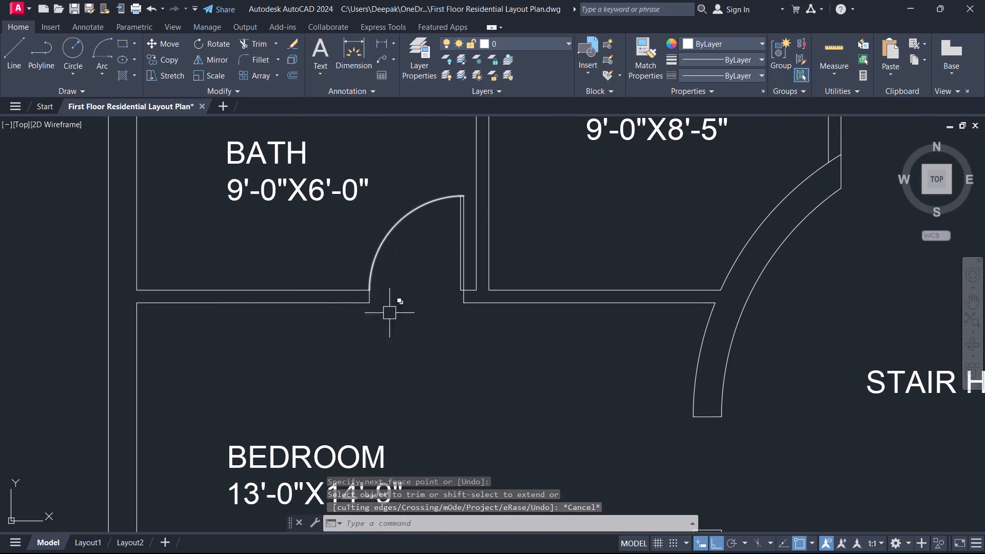
{"action": "middle_click_drag", "start_coordinate": [428, 357], "coordinate": [334, 318]}
{"action": "scroll", "coordinate": [610, 232], "scroll_direction": "down", "scroll_amount": 2}
{"action": "middle_click_drag", "start_coordinate": [640, 285], "coordinate": [590, 287]}
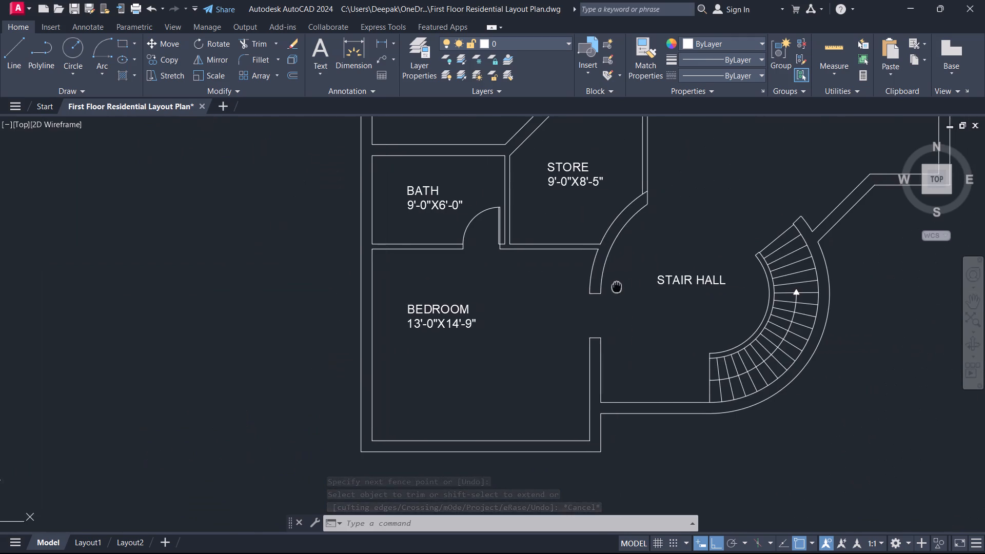
{"action": "middle_click_drag", "start_coordinate": [590, 287], "coordinate": [487, 434]}
{"action": "scroll", "coordinate": [462, 280], "scroll_direction": "up", "scroll_amount": 1}
{"action": "middle_click_drag", "start_coordinate": [462, 278], "coordinate": [294, 368]}
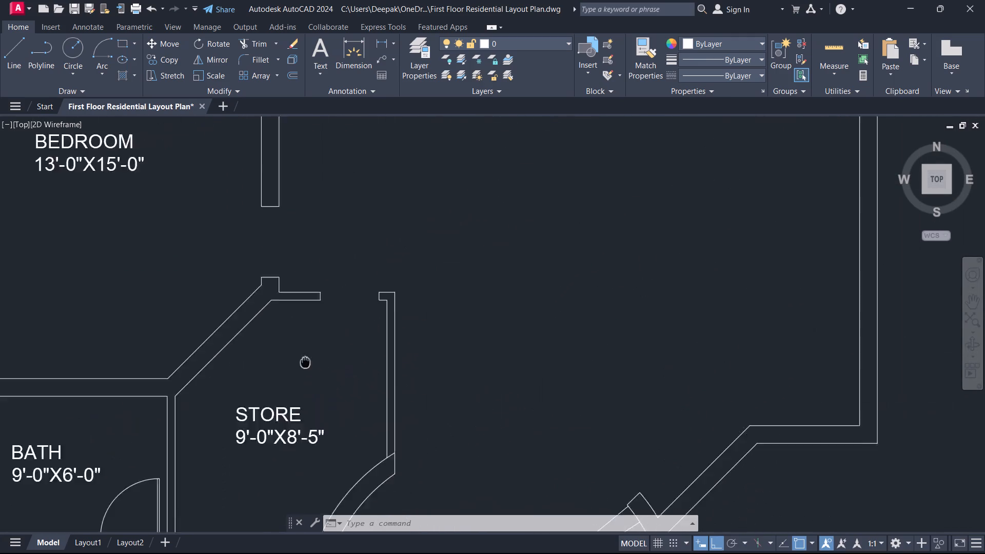
{"action": "middle_click_drag", "start_coordinate": [294, 368], "coordinate": [290, 368]}
{"action": "scroll", "coordinate": [292, 369], "scroll_direction": "down", "scroll_amount": 2}
{"action": "middle_click_drag", "start_coordinate": [283, 308], "coordinate": [399, 311]}
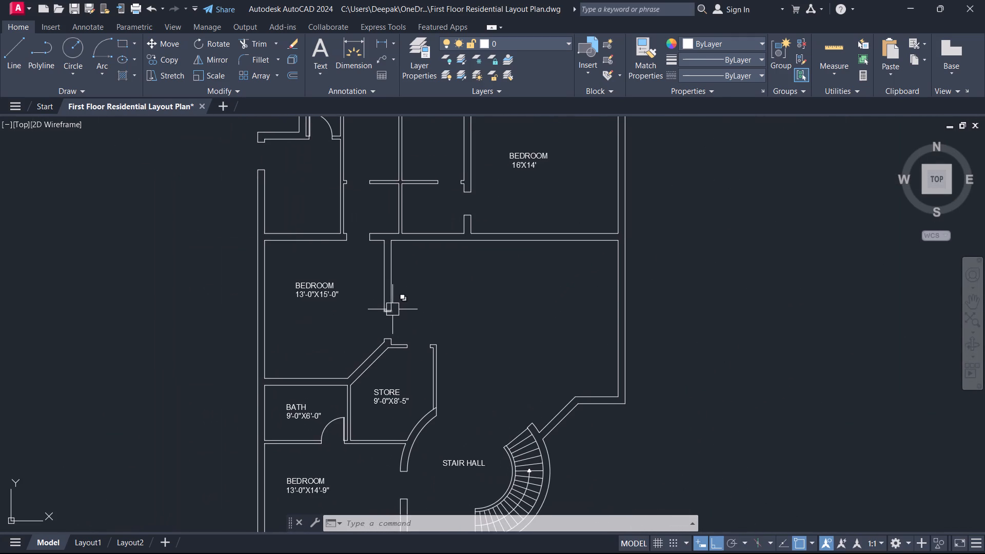
{"action": "scroll", "coordinate": [384, 318], "scroll_direction": "up", "scroll_amount": 3}
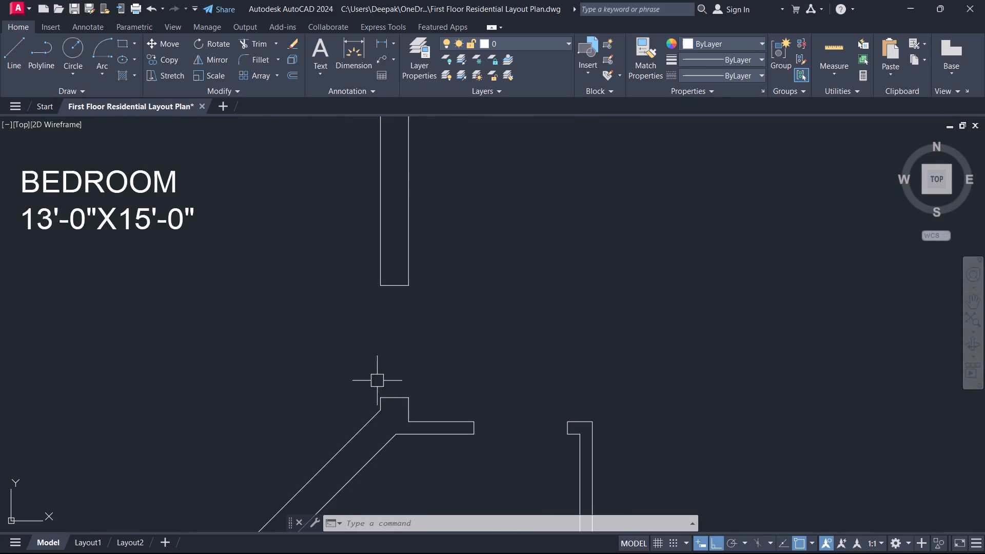
{"action": "scroll", "coordinate": [379, 392], "scroll_direction": "up", "scroll_amount": 1}
{"action": "type", "text": "L"}
{"action": "key", "text": "space"}
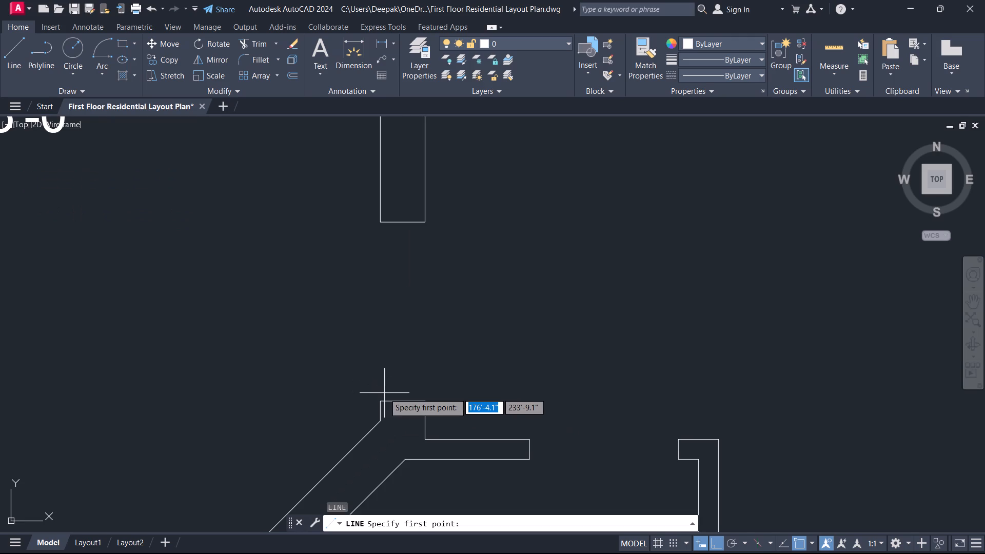
{"action": "left_click", "coordinate": [382, 400]}
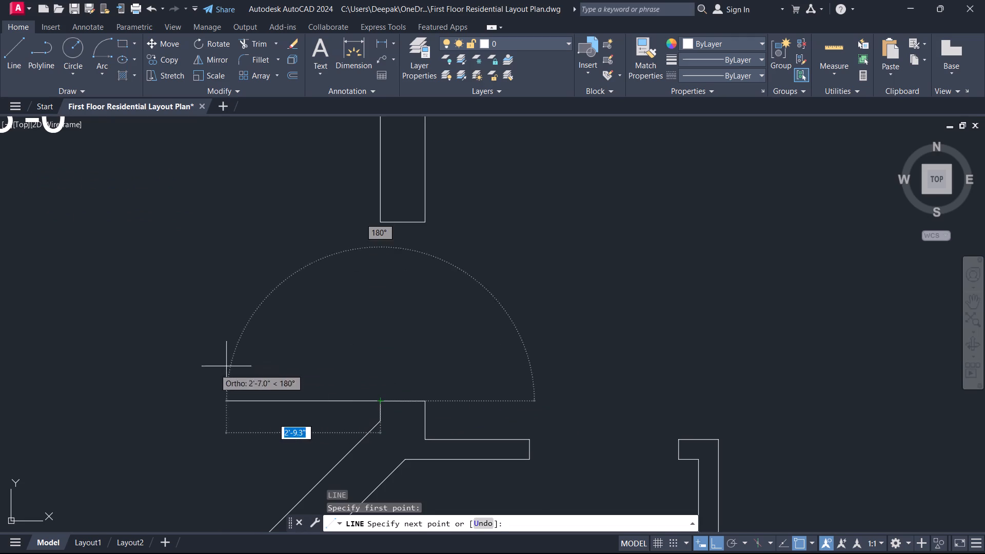
{"action": "type", "text": "3'"}
{"action": "key", "text": "Return"}
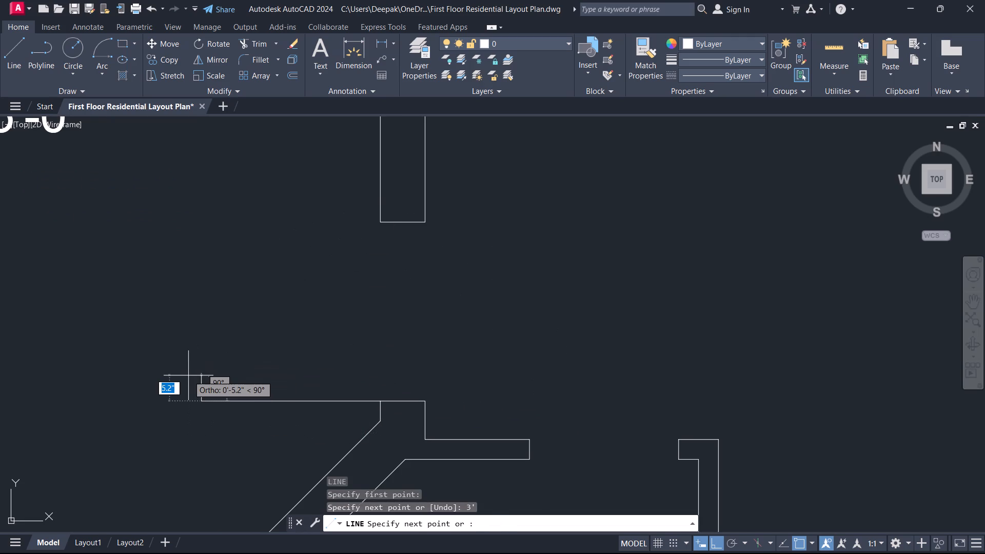
{"action": "right_click", "coordinate": [169, 372]}
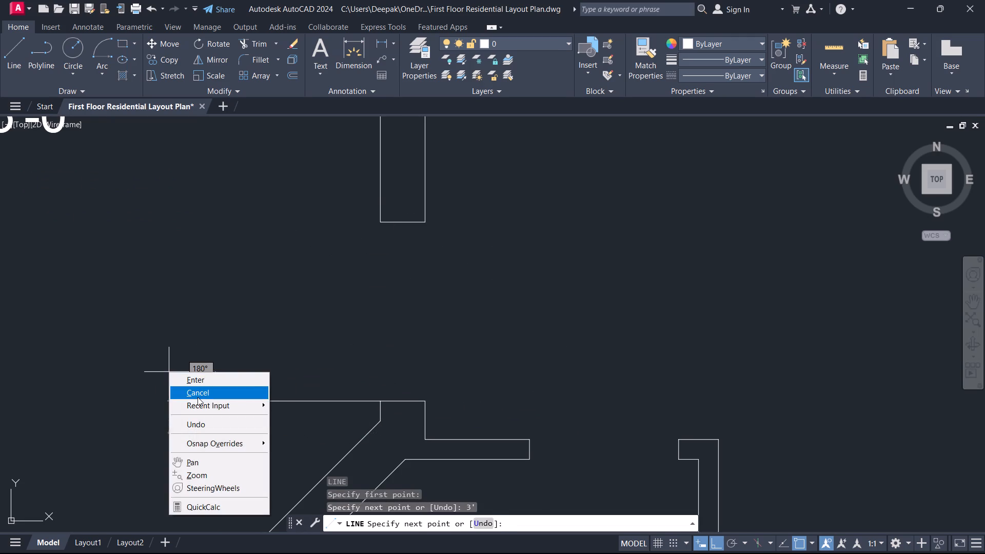
{"action": "left_click", "coordinate": [199, 398]}
Offset the bedroom door leaf line 1" to the north to give the leaf its thickness.
{"action": "type", "text": "O"}
{"action": "key", "text": "space"}
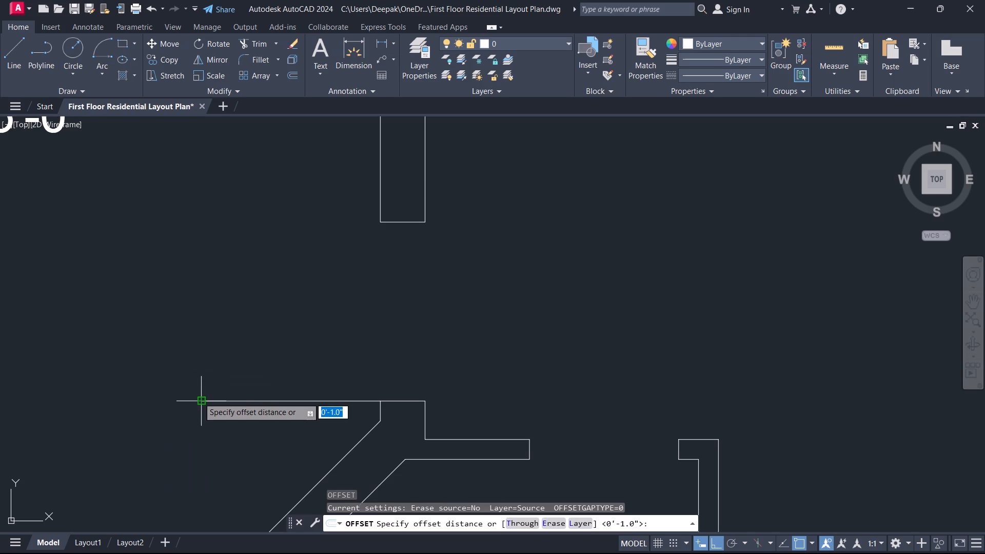
{"action": "key", "text": "Return"}
{"action": "left_click", "coordinate": [208, 399]}
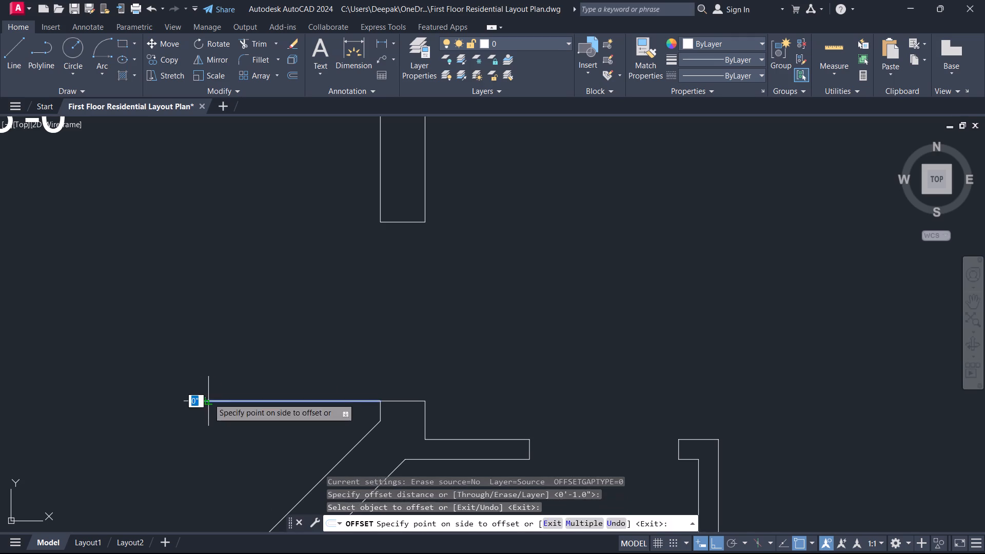
{"action": "left_click", "coordinate": [185, 327]}
{"action": "right_click", "coordinate": [185, 327]}
{"action": "left_click", "coordinate": [225, 347]}
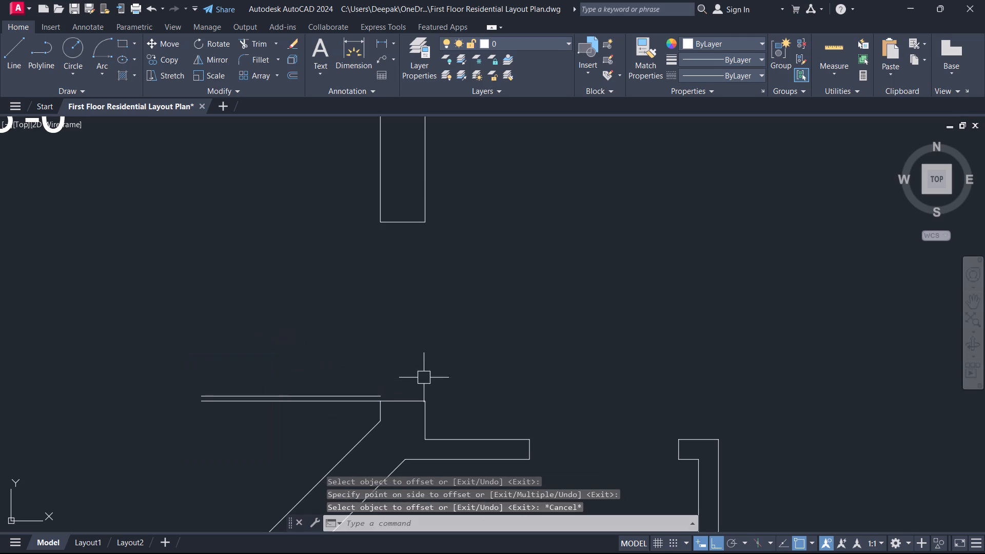
Draw a short vertical line closing the bedroom door leaf's east end, from the south jamb corner up to its second line.
{"action": "type", "text": "L"}
{"action": "key", "text": "space"}
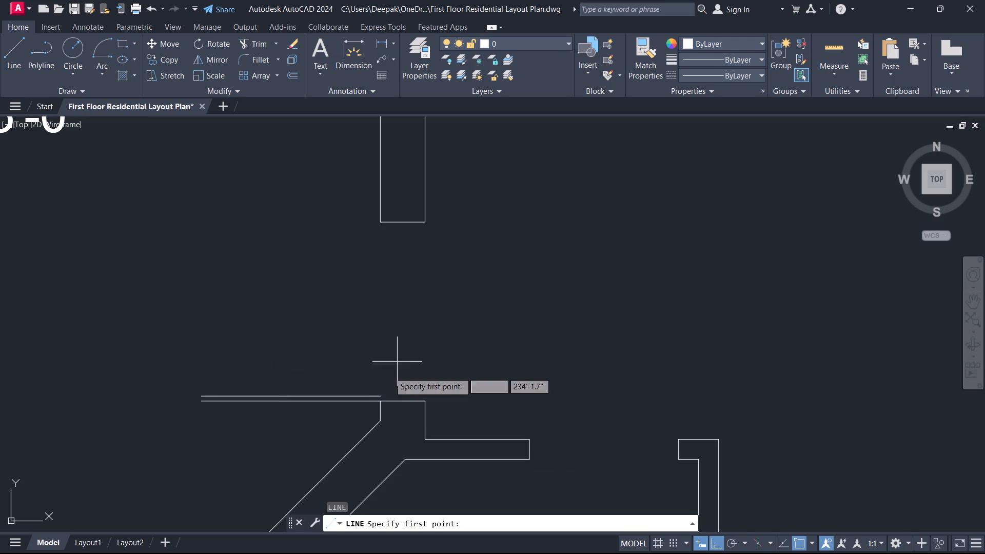
{"action": "left_click", "coordinate": [381, 401]}
{"action": "left_click", "coordinate": [380, 394]}
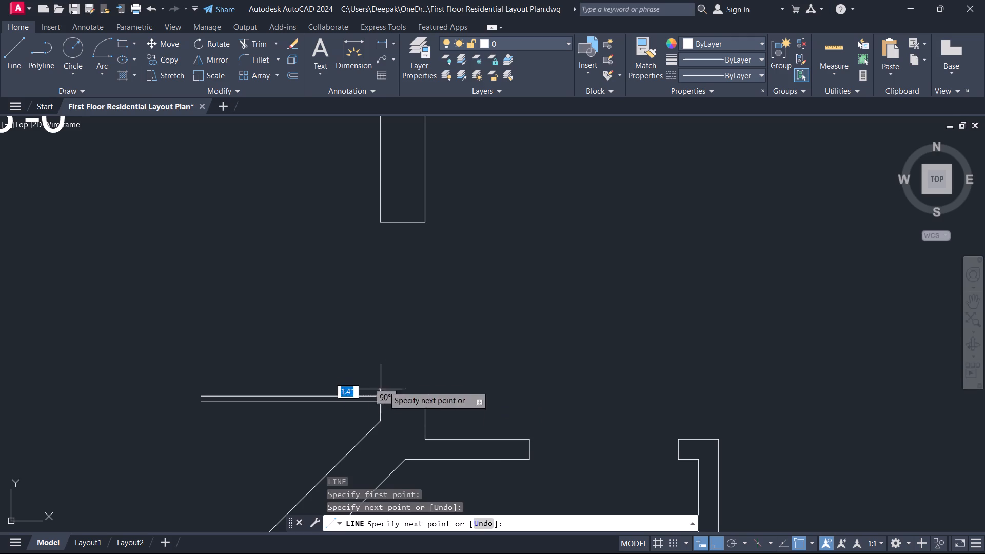
{"action": "right_click", "coordinate": [401, 339]}
{"action": "left_click", "coordinate": [429, 358]}
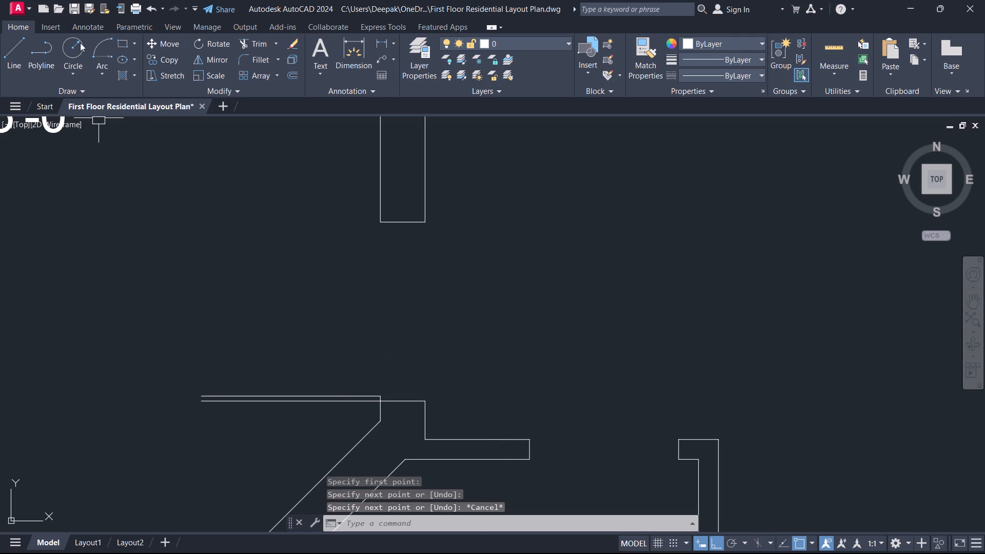
Draw the bedroom door's swing arc from the north jamb's inner corner to the leaf's west end, centred on the south jamb corner.
{"action": "left_click", "coordinate": [100, 39]}
{"action": "left_click_drag", "start_coordinate": [380, 222], "coordinate": [380, 228]}
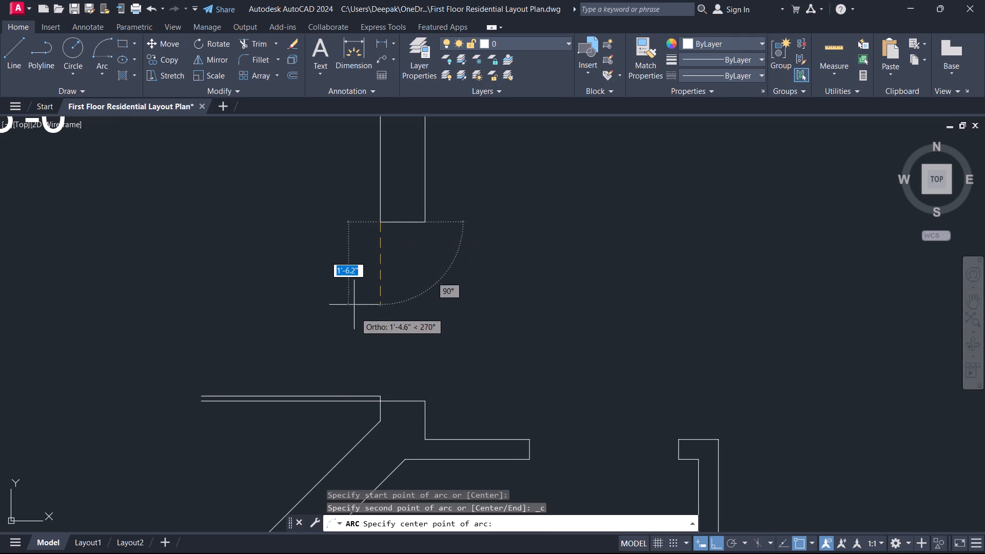
{"action": "scroll", "coordinate": [380, 406], "scroll_direction": "up", "scroll_amount": 2}
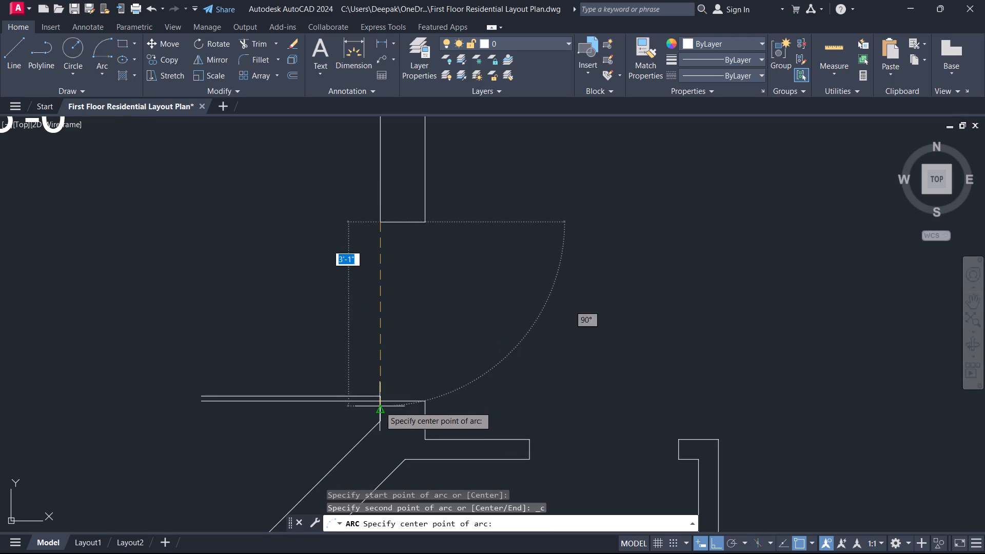
{"action": "scroll", "coordinate": [380, 406], "scroll_direction": "up", "scroll_amount": 2}
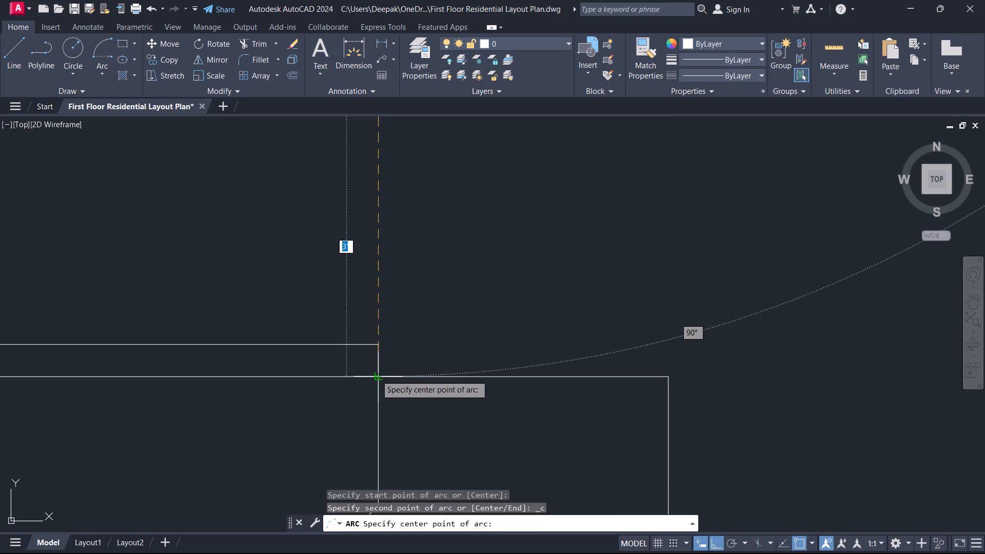
{"action": "left_click", "coordinate": [376, 375]}
{"action": "scroll", "coordinate": [351, 364], "scroll_direction": "down", "scroll_amount": 5}
{"action": "left_click", "coordinate": [278, 379]}
Shorten the west end of the bedroom door's second leaf line to meet the swing arc.
{"action": "scroll", "coordinate": [271, 377], "scroll_direction": "up", "scroll_amount": 3}
{"action": "scroll", "coordinate": [168, 316], "scroll_direction": "up", "scroll_amount": 4}
{"action": "scroll", "coordinate": [33, 369], "scroll_direction": "up", "scroll_amount": 5}
{"action": "middle_click_drag", "start_coordinate": [33, 371], "coordinate": [326, 449]}
{"action": "scroll", "coordinate": [333, 448], "scroll_direction": "up", "scroll_amount": 1}
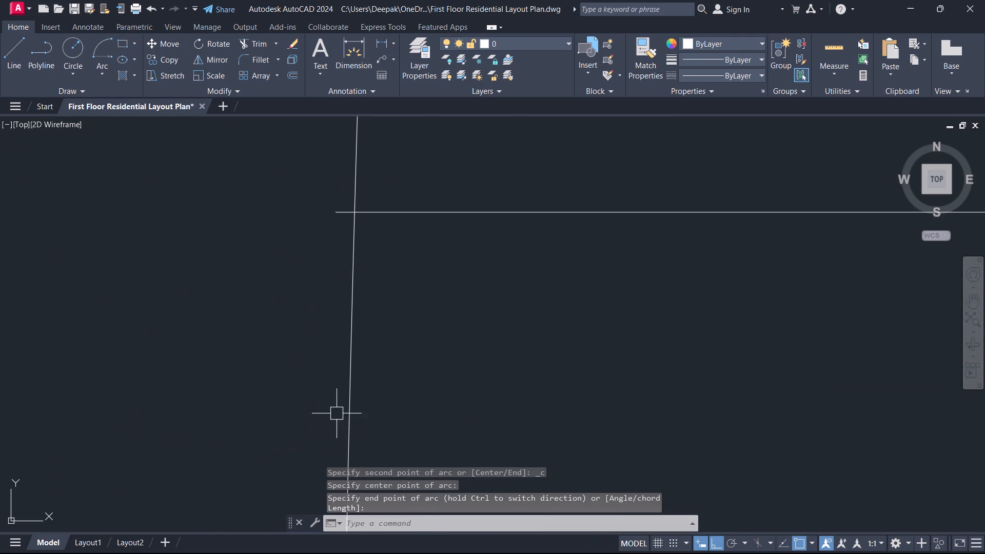
{"action": "middle_click_drag", "start_coordinate": [307, 293], "coordinate": [399, 373]}
{"action": "scroll", "coordinate": [416, 308], "scroll_direction": "up", "scroll_amount": 2}
{"action": "left_click", "coordinate": [444, 277]}
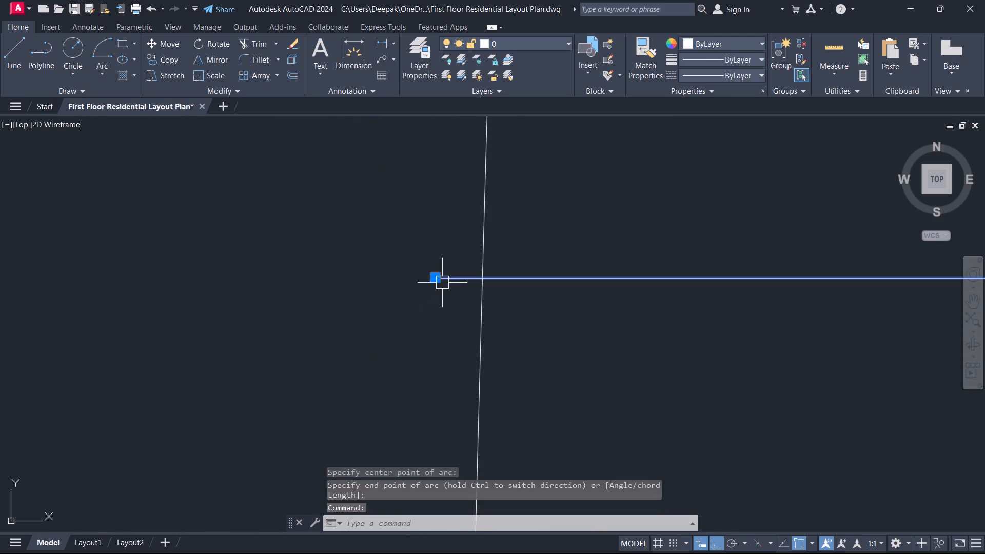
{"action": "left_click", "coordinate": [434, 277]}
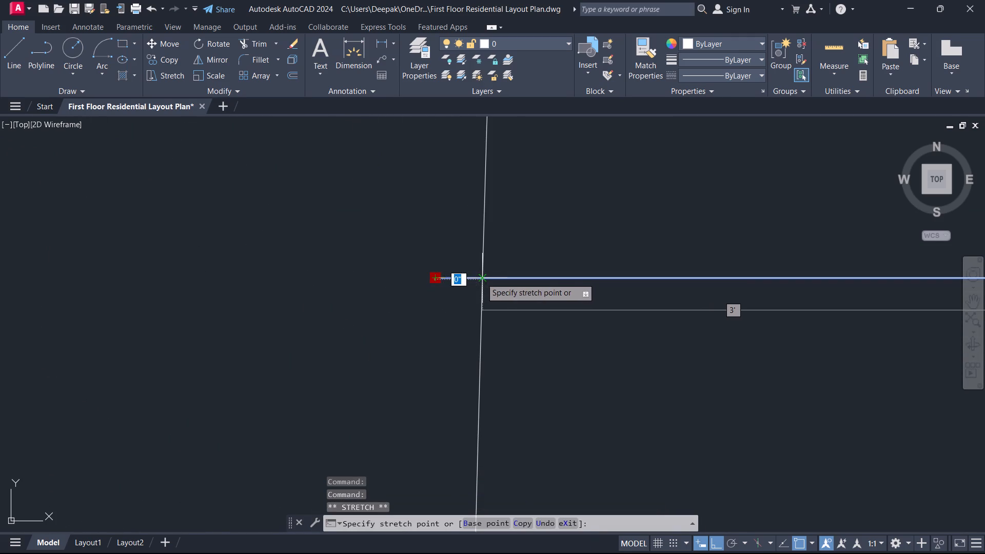
{"action": "left_click", "coordinate": [482, 279]}
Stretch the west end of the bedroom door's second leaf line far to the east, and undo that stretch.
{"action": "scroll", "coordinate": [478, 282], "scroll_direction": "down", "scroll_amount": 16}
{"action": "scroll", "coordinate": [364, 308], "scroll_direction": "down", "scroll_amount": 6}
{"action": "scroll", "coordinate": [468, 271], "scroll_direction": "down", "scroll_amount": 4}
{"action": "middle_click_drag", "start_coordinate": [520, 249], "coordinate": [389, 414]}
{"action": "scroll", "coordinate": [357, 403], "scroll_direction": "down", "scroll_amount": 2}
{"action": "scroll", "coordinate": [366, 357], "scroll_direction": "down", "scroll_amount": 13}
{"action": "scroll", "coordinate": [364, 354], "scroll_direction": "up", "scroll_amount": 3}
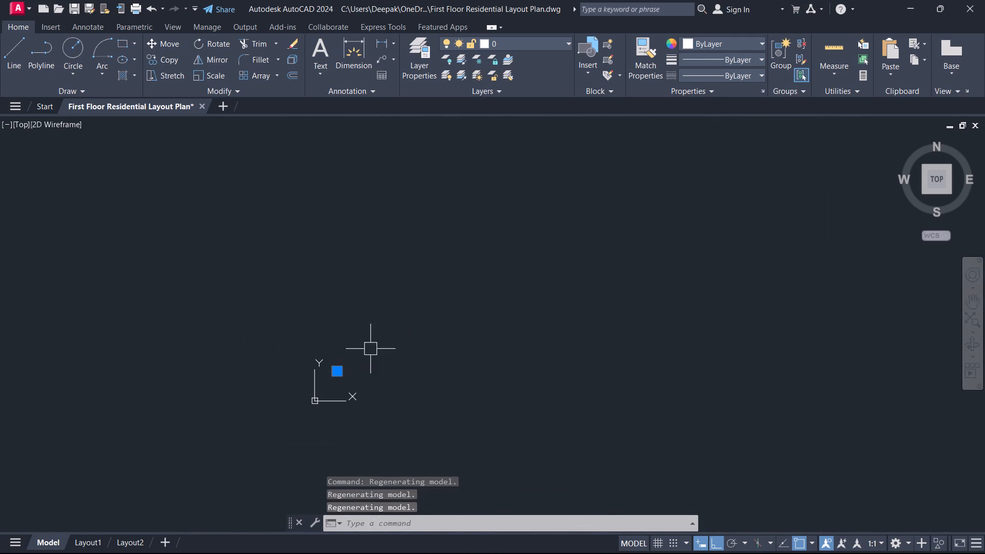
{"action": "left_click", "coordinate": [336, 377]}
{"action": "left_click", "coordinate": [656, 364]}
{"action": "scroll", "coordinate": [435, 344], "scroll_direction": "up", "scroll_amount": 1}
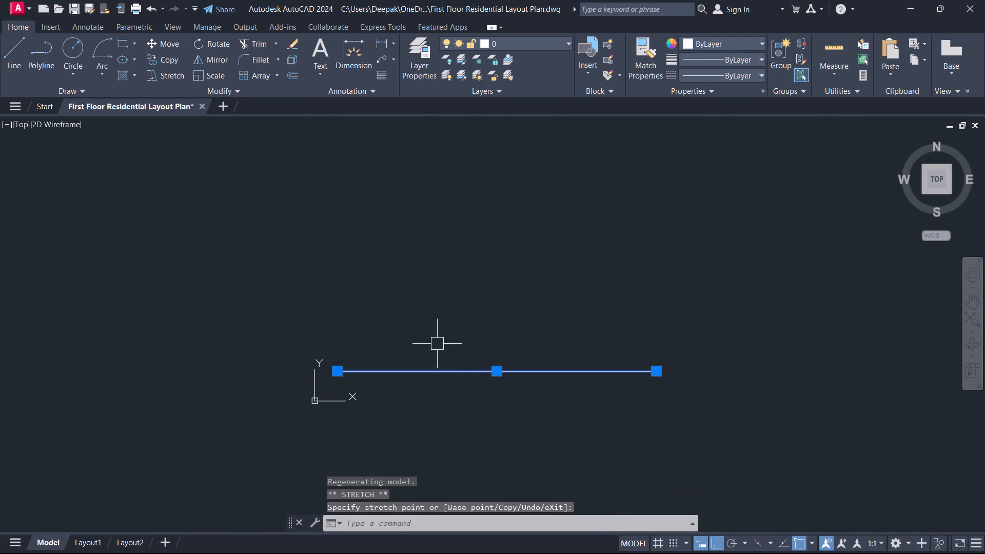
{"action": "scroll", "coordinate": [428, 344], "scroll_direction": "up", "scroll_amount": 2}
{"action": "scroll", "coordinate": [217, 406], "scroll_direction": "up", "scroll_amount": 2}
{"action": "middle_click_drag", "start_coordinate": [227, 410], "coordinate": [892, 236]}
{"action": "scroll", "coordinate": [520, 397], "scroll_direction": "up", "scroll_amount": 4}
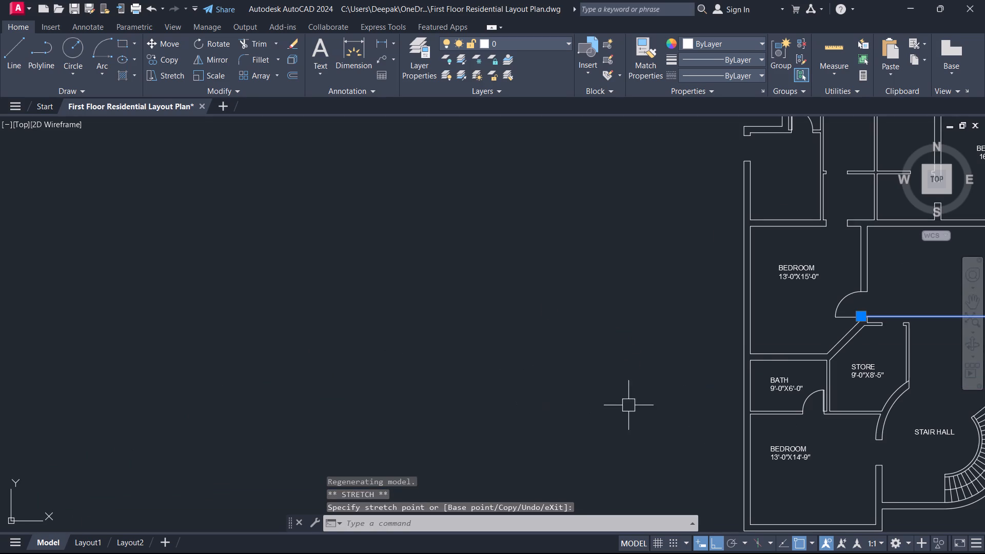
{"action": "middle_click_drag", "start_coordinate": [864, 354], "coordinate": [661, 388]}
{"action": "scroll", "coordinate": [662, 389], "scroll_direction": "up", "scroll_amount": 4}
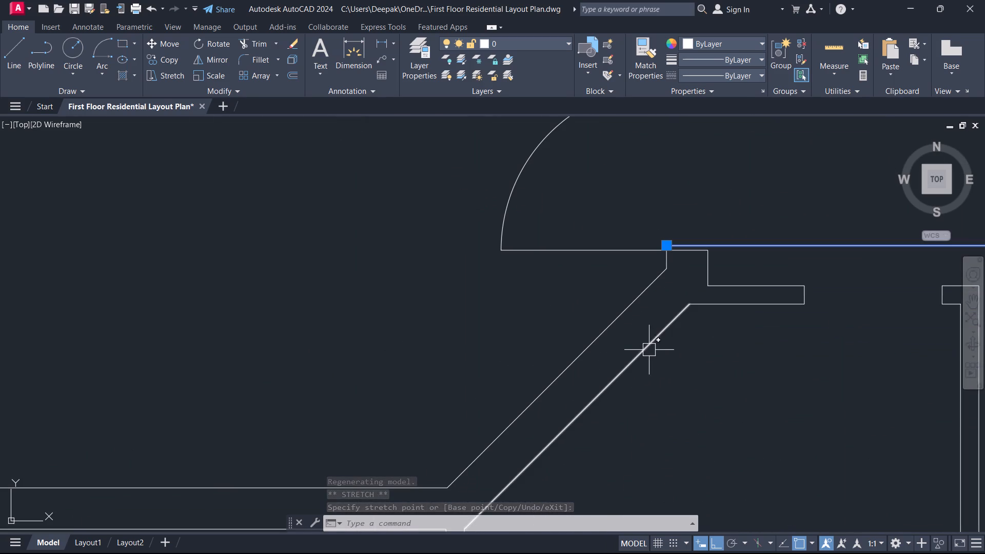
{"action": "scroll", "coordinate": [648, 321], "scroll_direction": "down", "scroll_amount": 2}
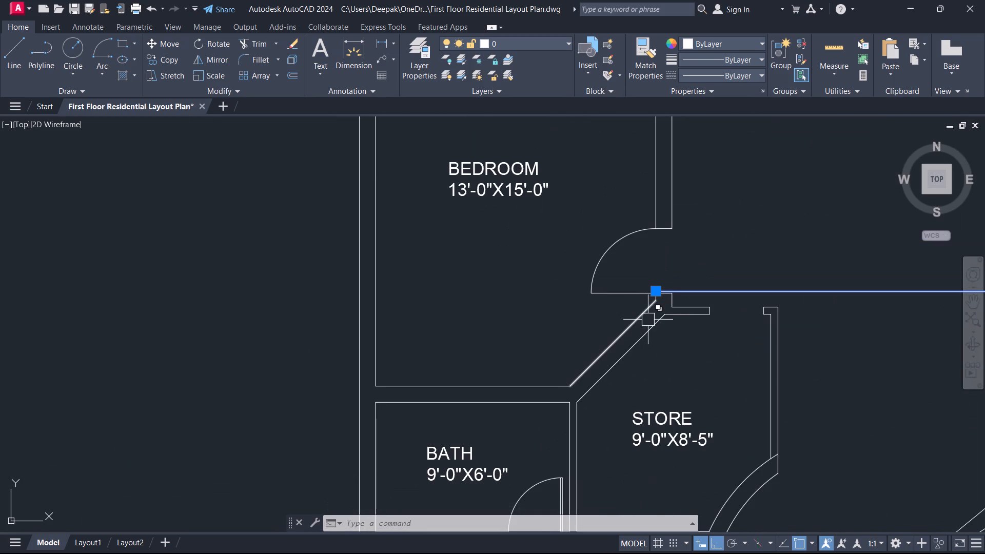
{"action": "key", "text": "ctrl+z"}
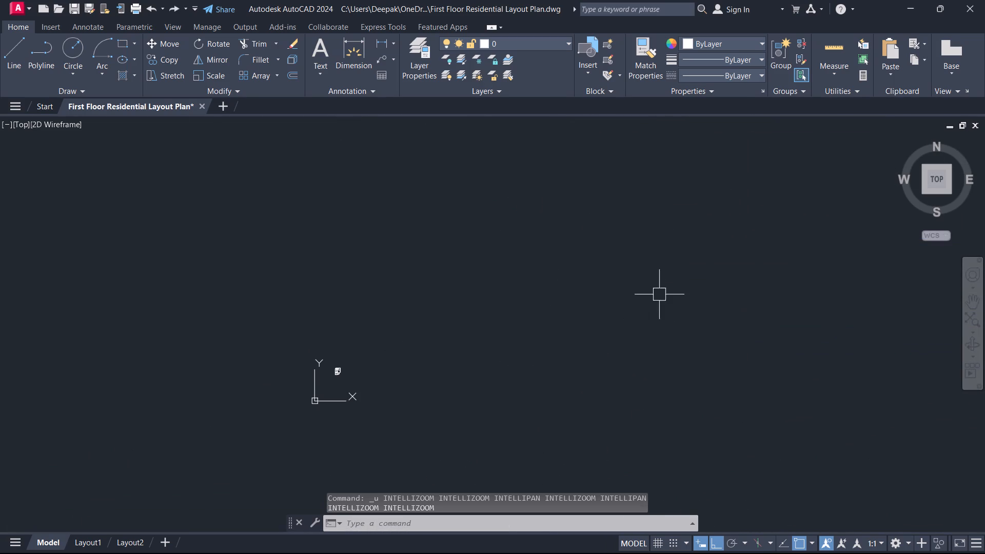
Examine the door symbol in the east doorway of the 13'-0"X15'-0" BEDROOM.
{"action": "scroll", "coordinate": [453, 337], "scroll_direction": "up", "scroll_amount": 3}
{"action": "scroll", "coordinate": [14, 483], "scroll_direction": "up", "scroll_amount": 2}
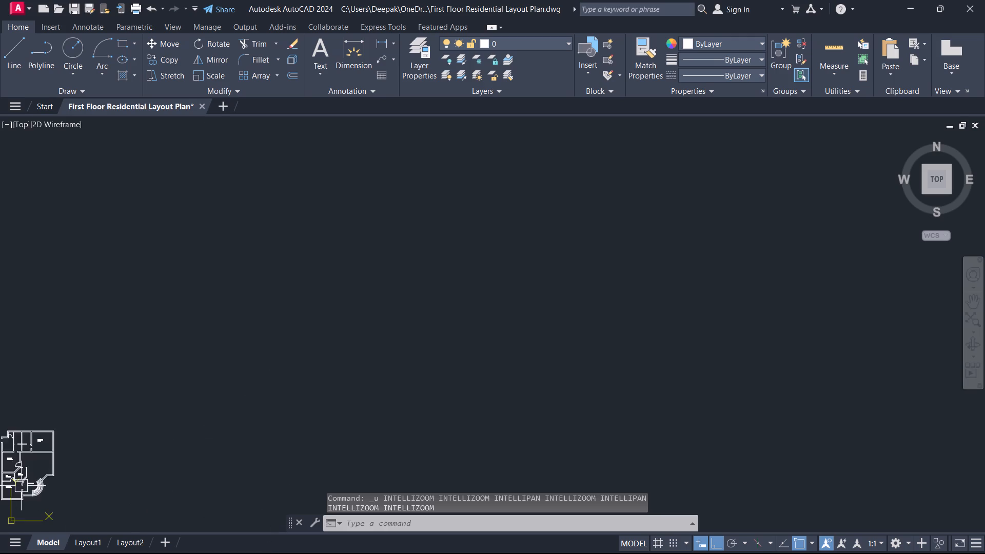
{"action": "scroll", "coordinate": [21, 486], "scroll_direction": "up", "scroll_amount": 5}
{"action": "middle_click_drag", "start_coordinate": [32, 445], "coordinate": [531, 493]}
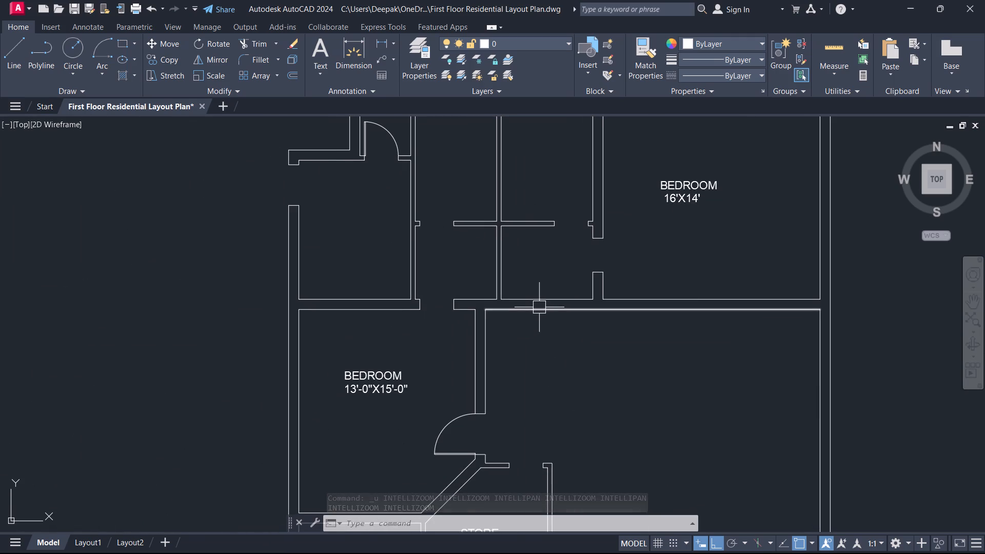
{"action": "middle_click_drag", "start_coordinate": [539, 305], "coordinate": [564, 438]}
{"action": "scroll", "coordinate": [514, 480], "scroll_direction": "up", "scroll_amount": 1}
{"action": "middle_click_drag", "start_coordinate": [521, 497], "coordinate": [613, 223]}
{"action": "scroll", "coordinate": [521, 497], "scroll_direction": "up", "scroll_amount": 1}
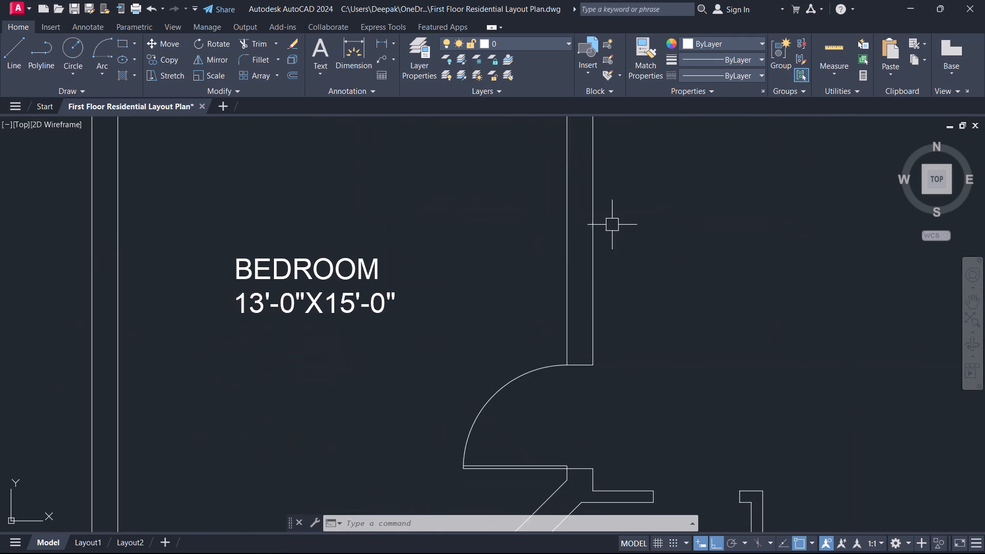
Examine where the swing arc meets the leaf's west end on the 13'-0"X15'-0" BEDROOM door.
{"action": "scroll", "coordinate": [436, 532], "scroll_direction": "up", "scroll_amount": 5}
{"action": "scroll", "coordinate": [468, 443], "scroll_direction": "up", "scroll_amount": 1}
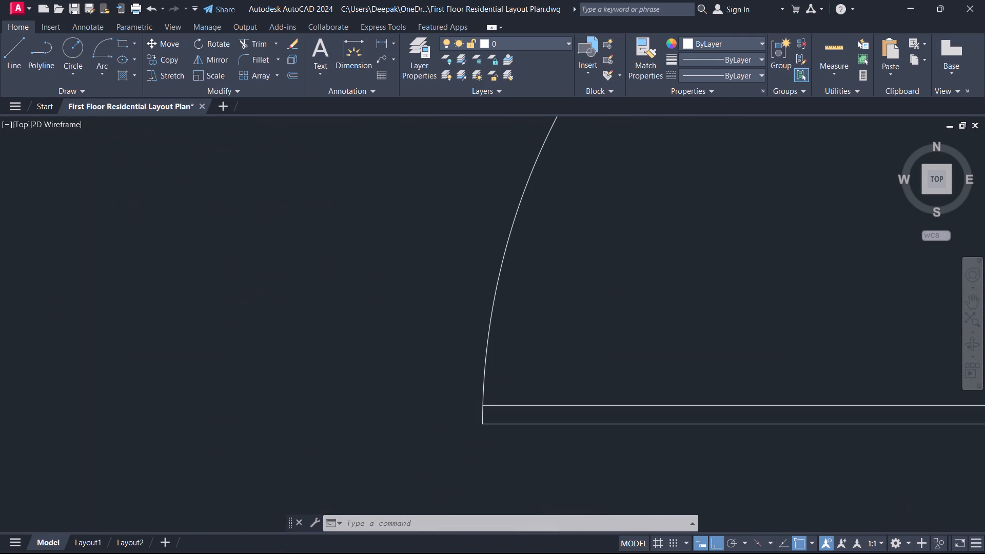
{"action": "scroll", "coordinate": [468, 443], "scroll_direction": "up", "scroll_amount": 2}
{"action": "scroll", "coordinate": [516, 297], "scroll_direction": "up", "scroll_amount": 3}
{"action": "scroll", "coordinate": [516, 297], "scroll_direction": "down", "scroll_amount": 5}
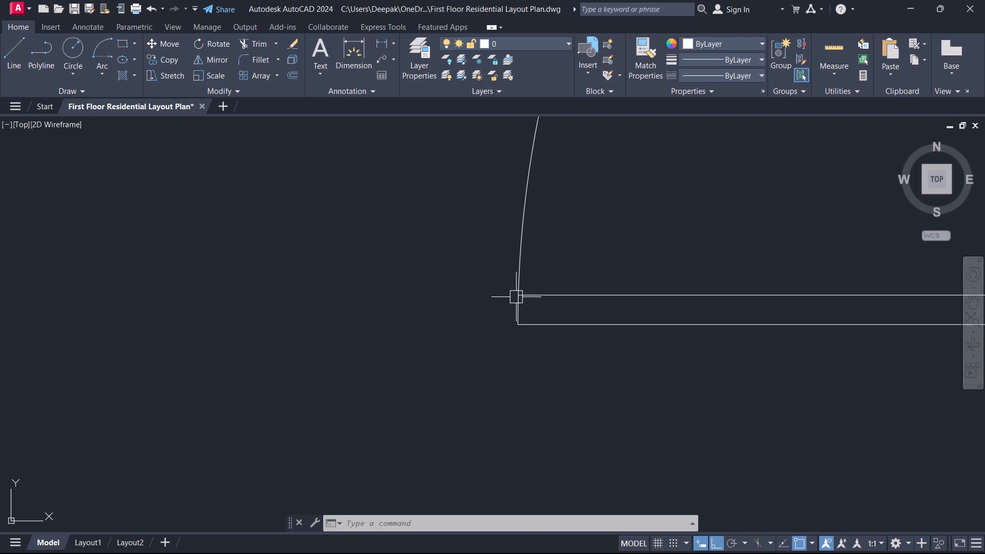
{"action": "scroll", "coordinate": [516, 297], "scroll_direction": "down", "scroll_amount": 1}
{"action": "scroll", "coordinate": [516, 297], "scroll_direction": "up", "scroll_amount": 1}
{"action": "scroll", "coordinate": [516, 297], "scroll_direction": "down", "scroll_amount": 11}
Draw a 2'6" door leaf line north from the west jamb's north corner in the small-room partition's western doorway.
{"action": "middle_click_drag", "start_coordinate": [516, 296], "coordinate": [437, 404]}
{"action": "scroll", "coordinate": [461, 372], "scroll_direction": "up", "scroll_amount": 2}
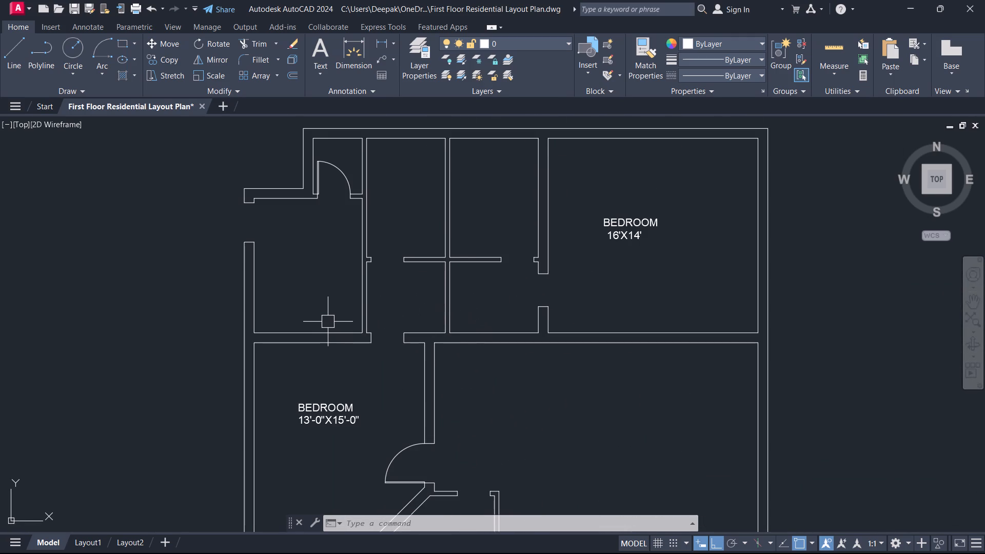
{"action": "scroll", "coordinate": [330, 322], "scroll_direction": "up", "scroll_amount": 1}
{"action": "middle_click_drag", "start_coordinate": [330, 322], "coordinate": [345, 373]}
{"action": "key", "text": "l"}
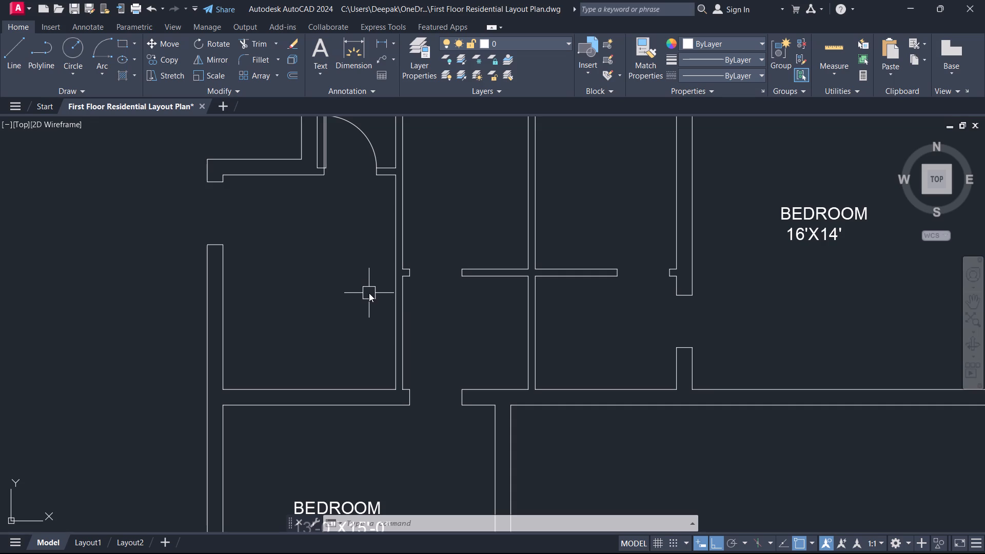
{"action": "key", "text": "space"}
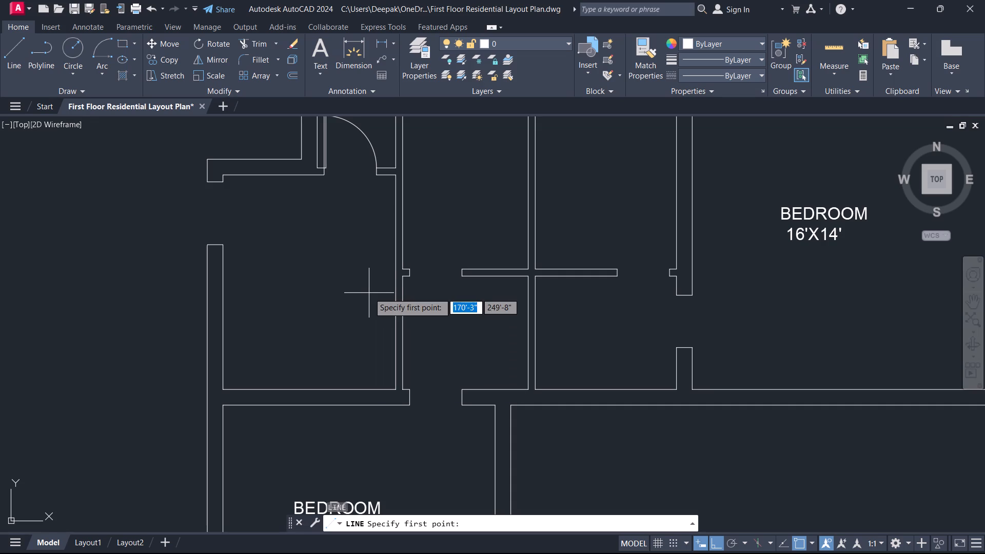
{"action": "scroll", "coordinate": [425, 222], "scroll_direction": "up", "scroll_amount": 2}
{"action": "left_click", "coordinate": [400, 342]}
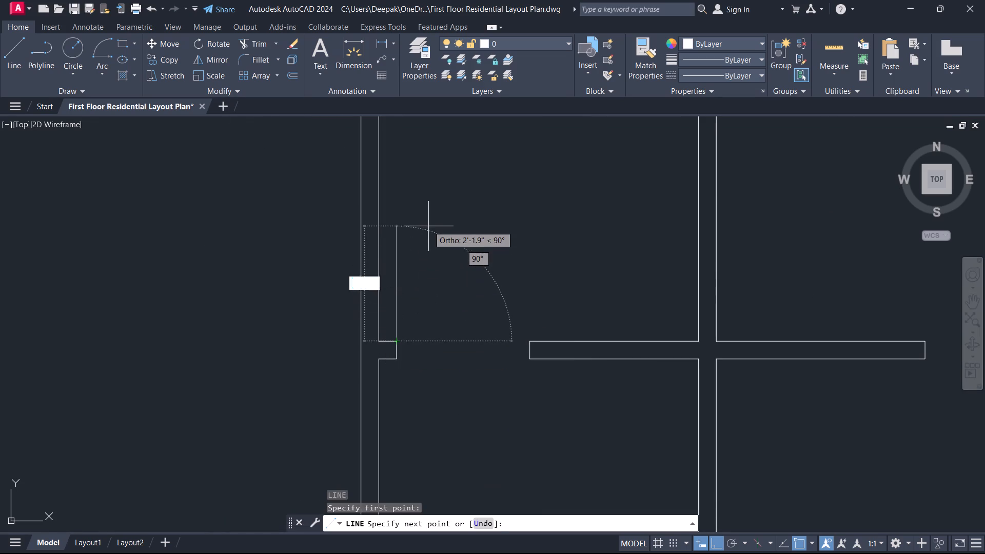
{"action": "key", "text": "2"}
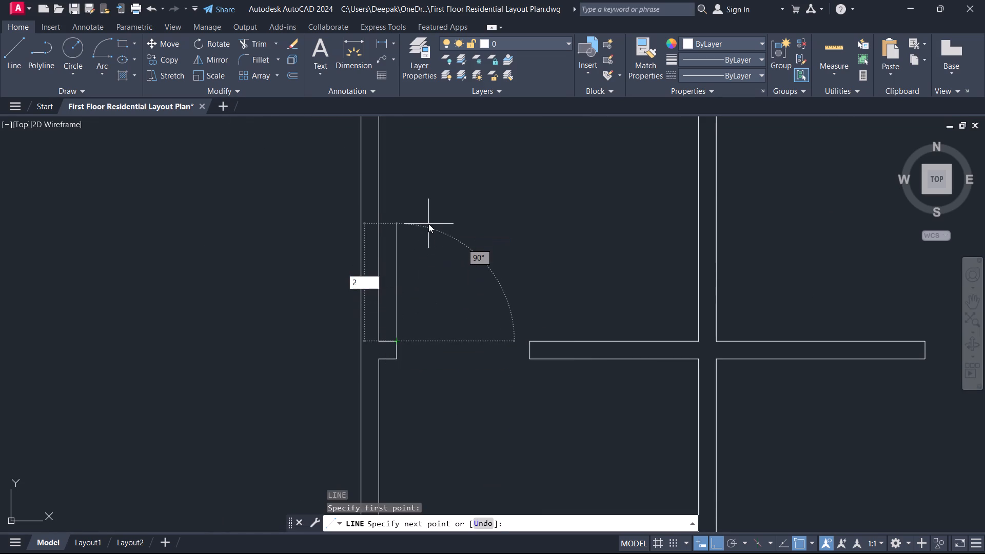
{"action": "key", "text": "apostrophe"}
{"action": "key", "text": "6"}
{"action": "key", "text": "Return"}
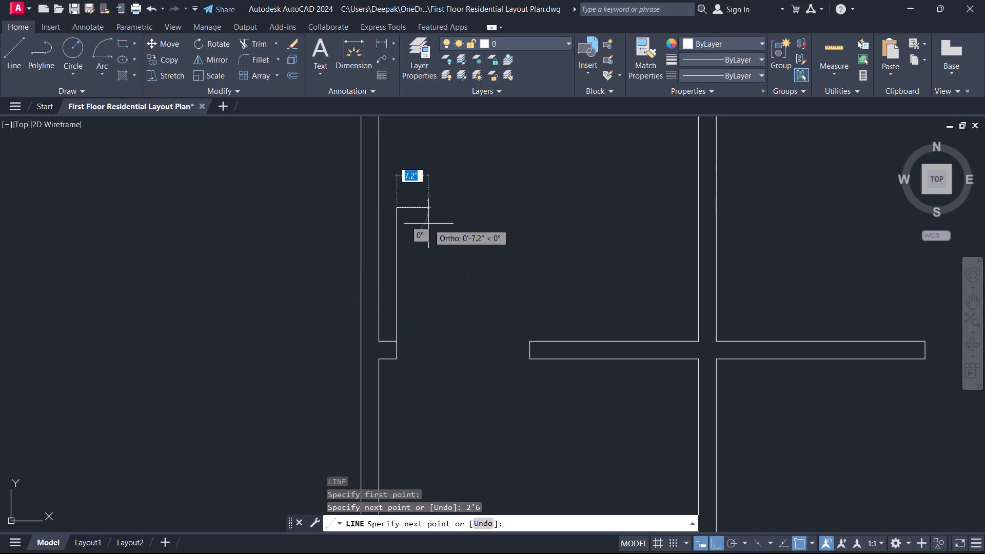
{"action": "right_click", "coordinate": [428, 224]}
{"action": "left_click", "coordinate": [464, 245]}
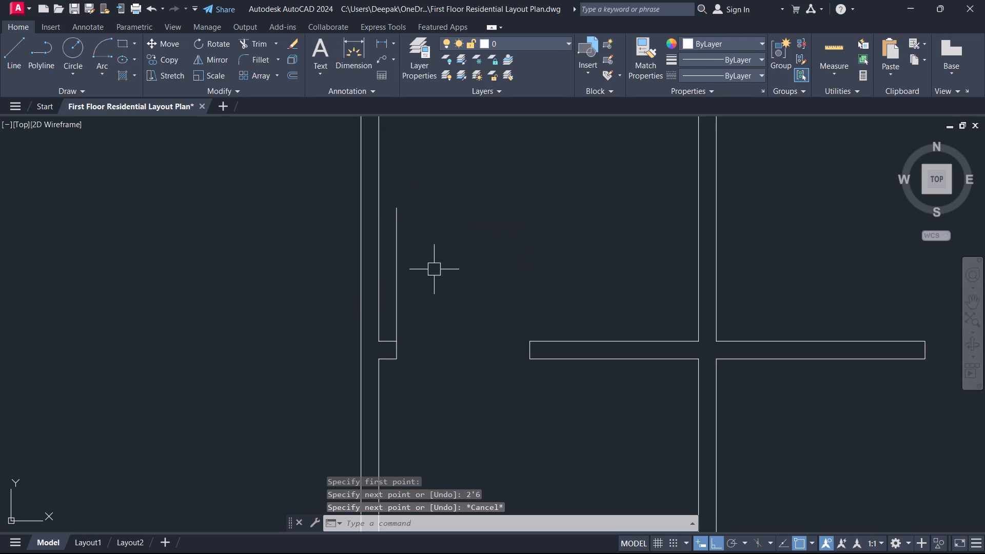
Offset the western doorway's leaf line 1" to the east.
{"action": "type", "text": "O"}
{"action": "key", "text": "space"}
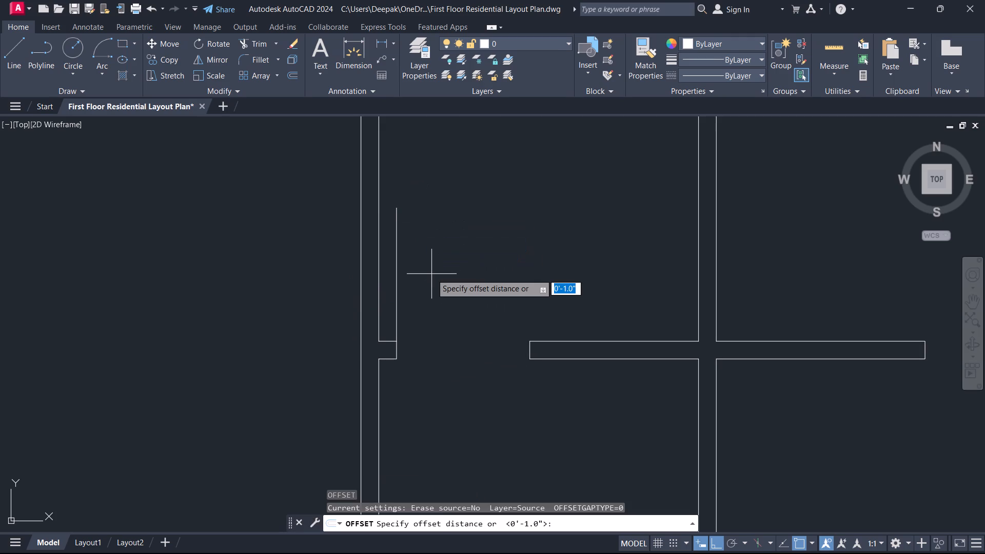
{"action": "key", "text": "1"}
{"action": "key", "text": "Return"}
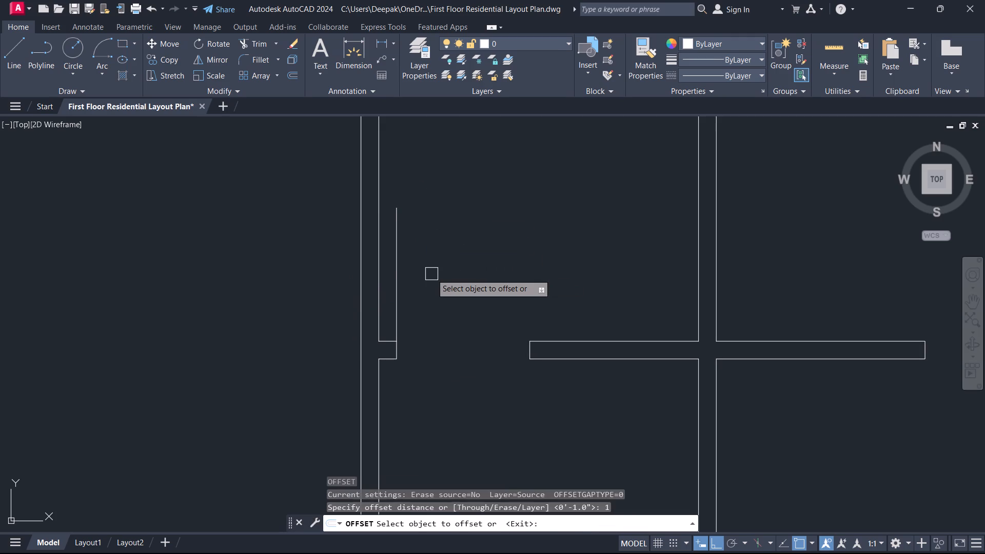
{"action": "left_click", "coordinate": [398, 302]}
{"action": "left_click", "coordinate": [421, 301]}
{"action": "right_click", "coordinate": [421, 301]}
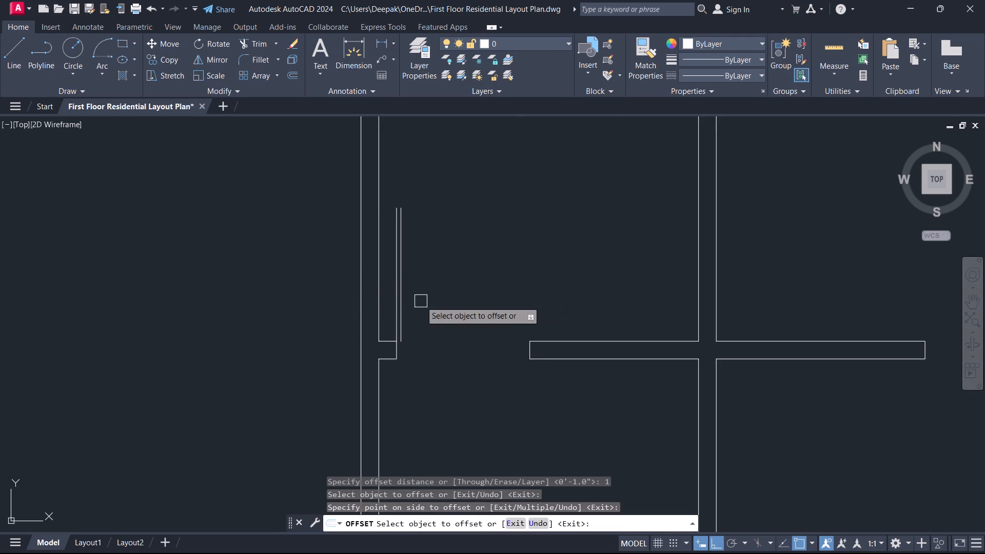
{"action": "left_click", "coordinate": [437, 325]}
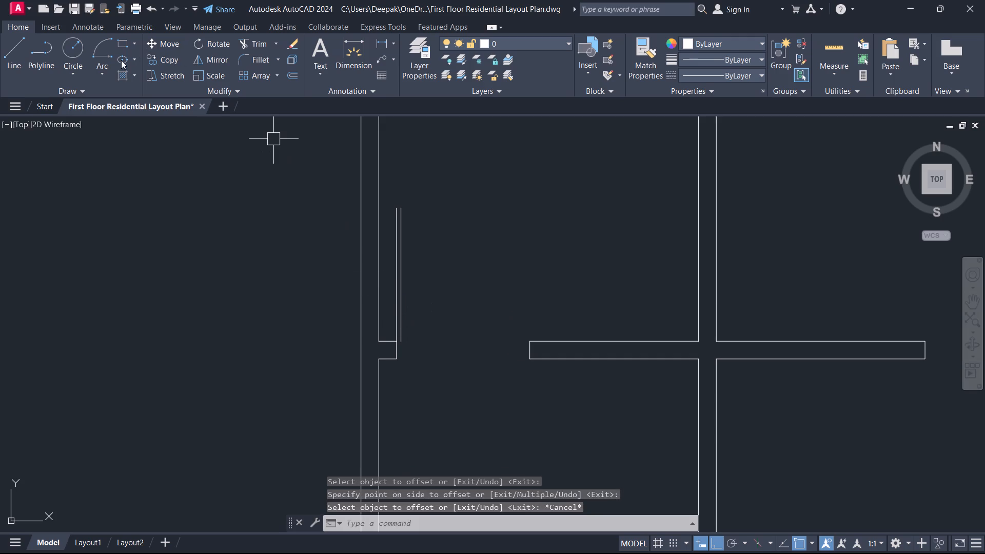
Close the south end of the western doorway's leaf with a short line joining its two parallel lines.
{"action": "left_click", "coordinate": [21, 53]}
{"action": "scroll", "coordinate": [400, 333], "scroll_direction": "up", "scroll_amount": 2}
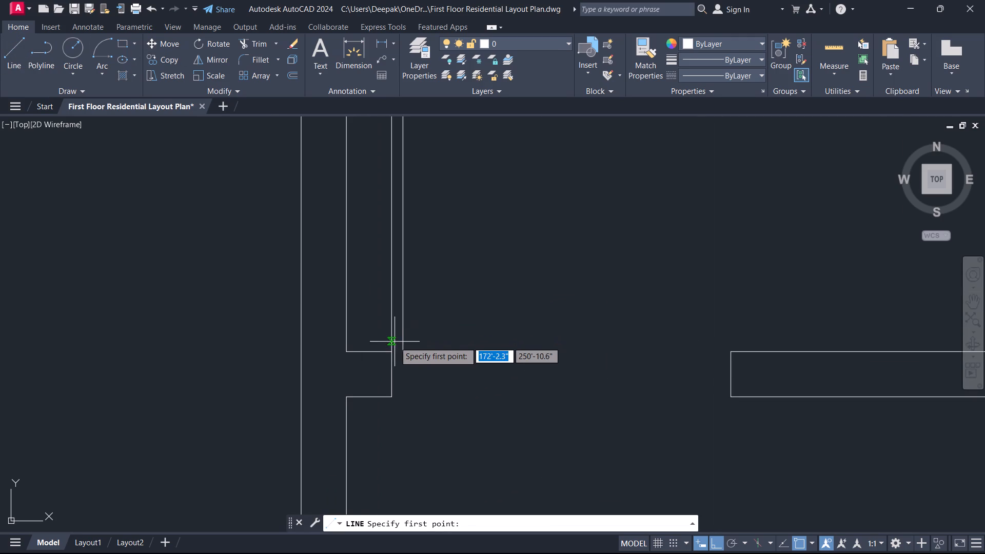
{"action": "left_click", "coordinate": [393, 346]}
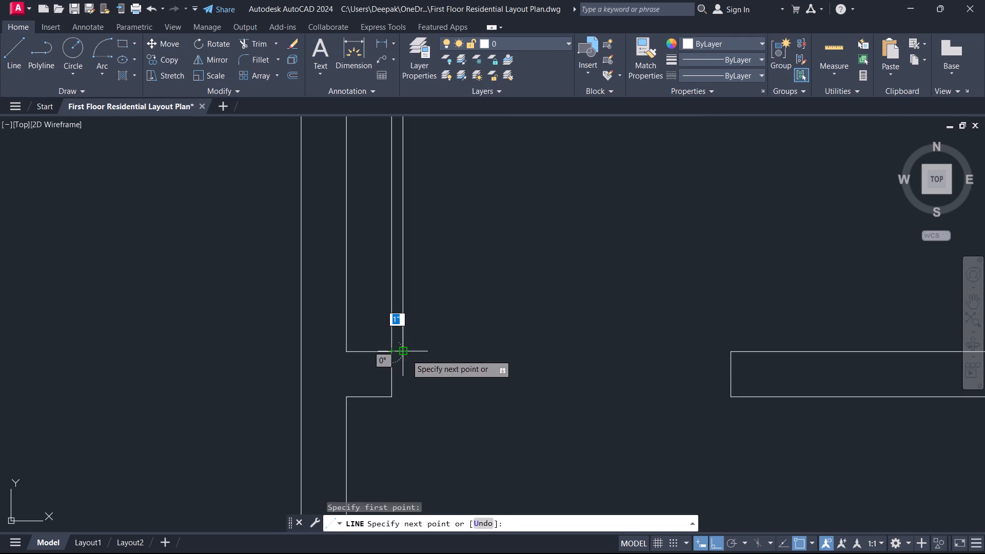
{"action": "left_click", "coordinate": [406, 354]}
{"action": "right_click", "coordinate": [462, 340]}
{"action": "left_click", "coordinate": [484, 362]}
Draw the western door's swing arc from the east jamb's north corner to the leaf's north end, centred on the west jamb's north corner.
{"action": "scroll", "coordinate": [516, 320], "scroll_direction": "up", "scroll_amount": 1}
{"action": "scroll", "coordinate": [521, 318], "scroll_direction": "down", "scroll_amount": 2}
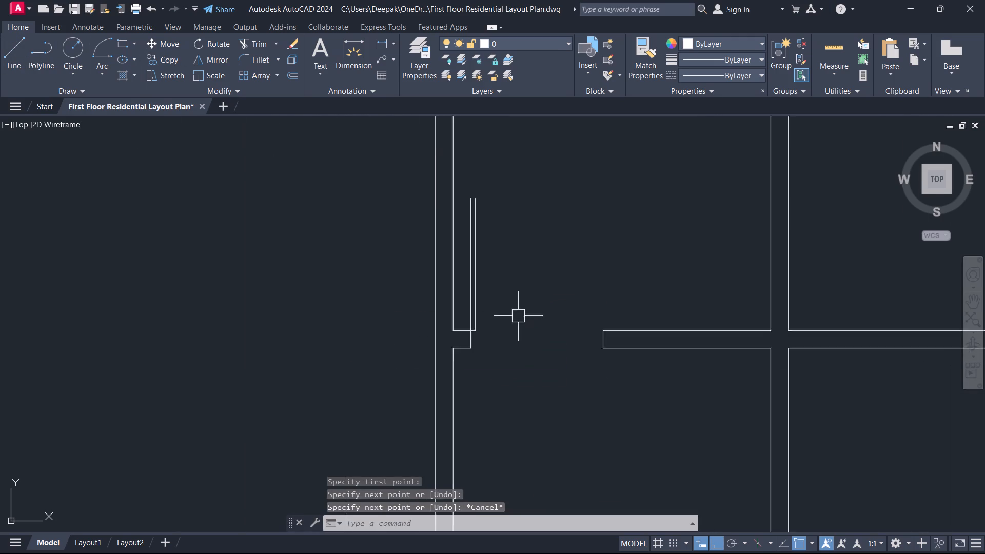
{"action": "scroll", "coordinate": [517, 316], "scroll_direction": "down", "scroll_amount": 3}
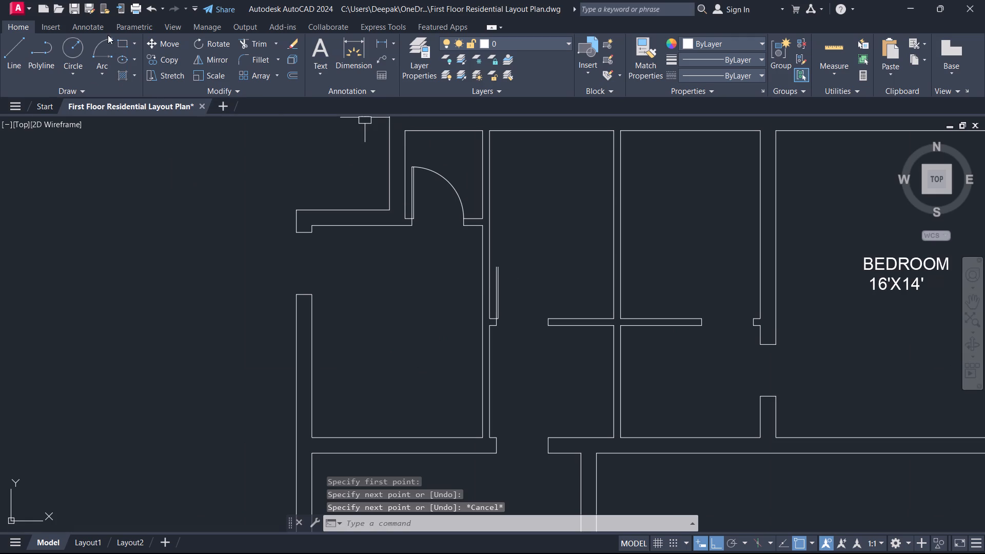
{"action": "left_click", "coordinate": [108, 35]}
{"action": "left_click", "coordinate": [107, 50]}
{"action": "scroll", "coordinate": [463, 266], "scroll_direction": "up", "scroll_amount": 1}
{"action": "scroll", "coordinate": [606, 338], "scroll_direction": "up", "scroll_amount": 2}
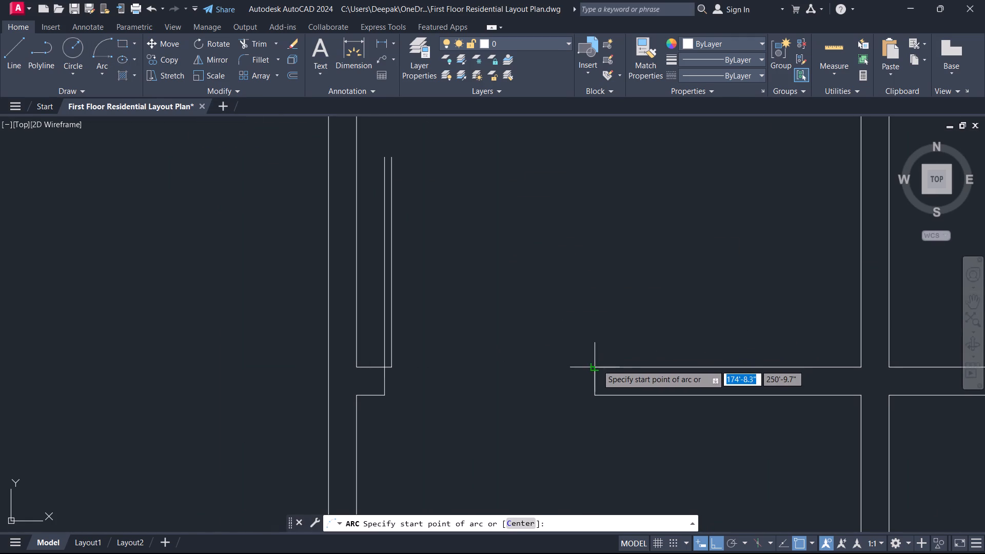
{"action": "left_click", "coordinate": [597, 365]}
{"action": "left_click", "coordinate": [385, 371]}
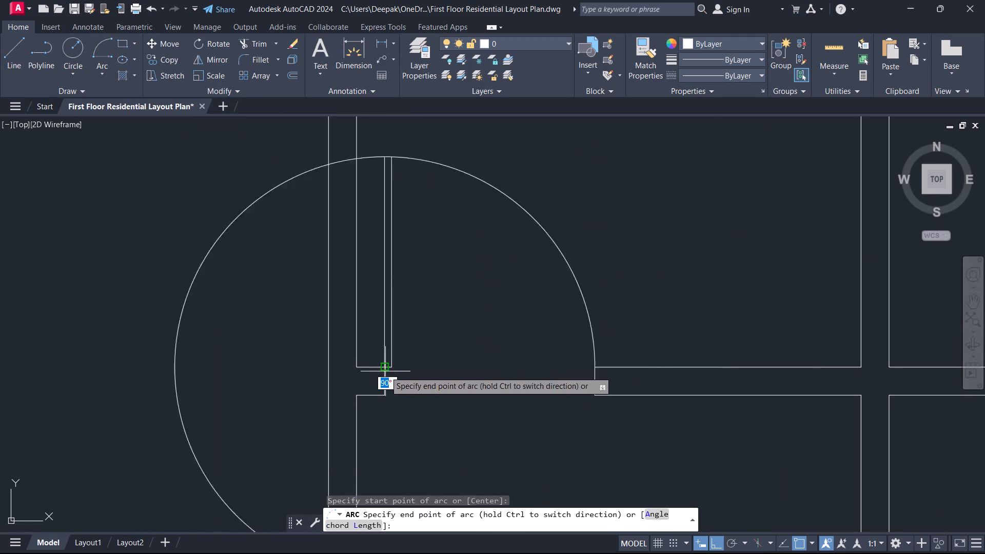
{"action": "left_click", "coordinate": [384, 150]}
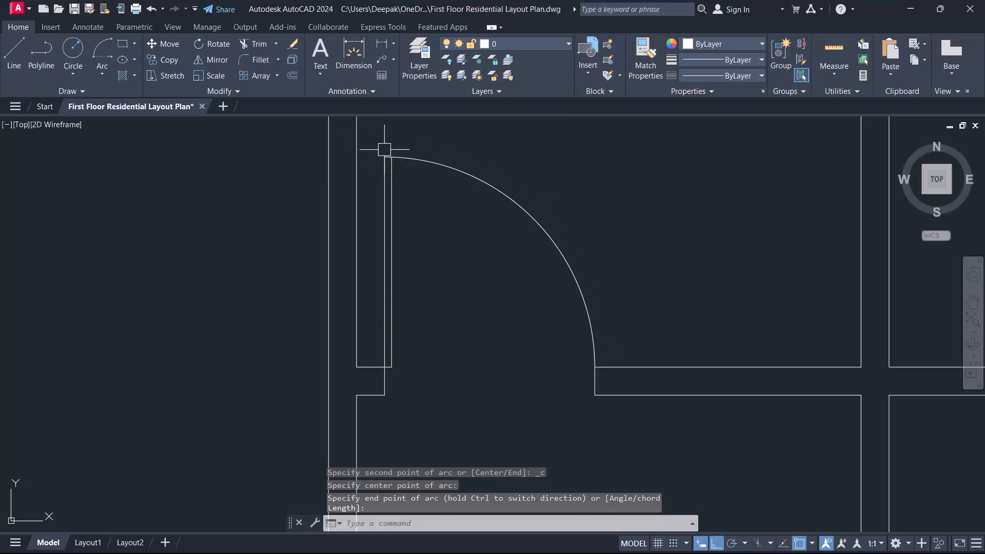
Shorten the north end of the western door's second leaf line to meet the swing arc.
{"action": "scroll", "coordinate": [384, 150], "scroll_direction": "up", "scroll_amount": 7}
{"action": "middle_click_drag", "start_coordinate": [417, 161], "coordinate": [481, 429]}
{"action": "scroll", "coordinate": [417, 161], "scroll_direction": "down", "scroll_amount": 1}
{"action": "scroll", "coordinate": [404, 347], "scroll_direction": "up", "scroll_amount": 3}
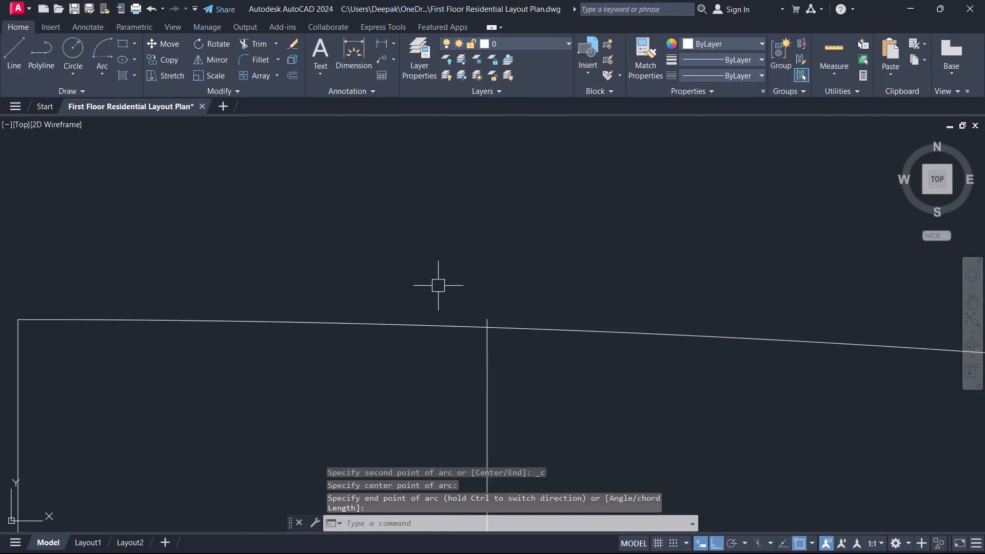
{"action": "scroll", "coordinate": [443, 281], "scroll_direction": "up", "scroll_amount": 2}
{"action": "scroll", "coordinate": [558, 363], "scroll_direction": "up", "scroll_amount": 2}
{"action": "middle_click_drag", "start_coordinate": [564, 366], "coordinate": [687, 301]}
{"action": "scroll", "coordinate": [687, 301], "scroll_direction": "up", "scroll_amount": 1}
{"action": "middle_click_drag", "start_coordinate": [542, 370], "coordinate": [550, 253]}
{"action": "left_click", "coordinate": [629, 269]}
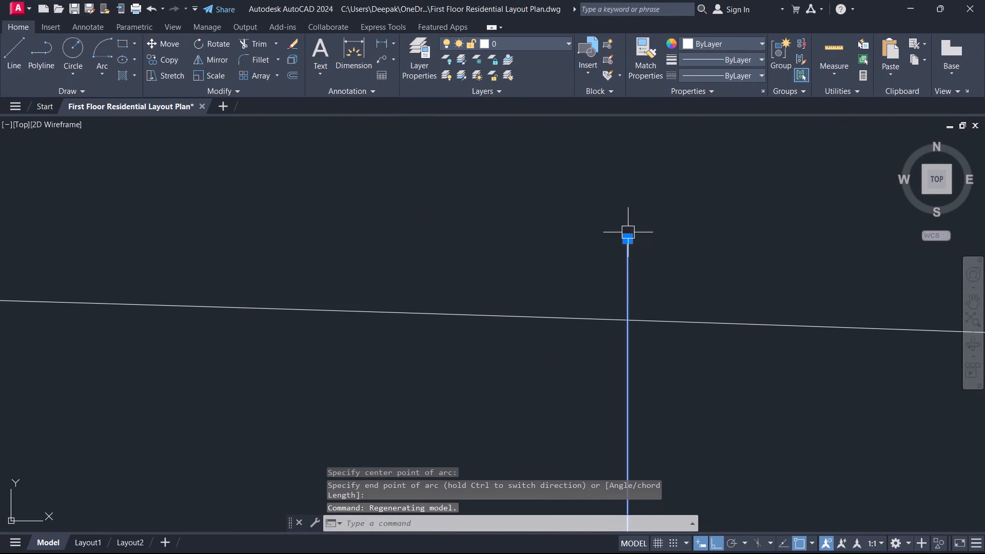
{"action": "left_click", "coordinate": [626, 238]}
{"action": "left_click", "coordinate": [629, 319]}
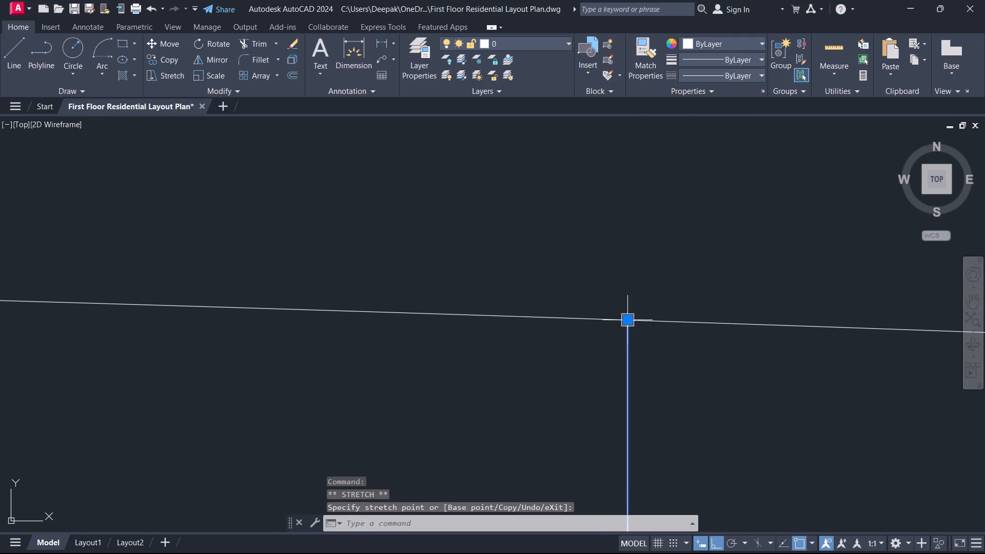
Draw a 2'6" door leaf line north from the east jamb's north corner in the same partition's eastern doorway.
{"action": "scroll", "coordinate": [572, 253], "scroll_direction": "down", "scroll_amount": 20}
{"action": "scroll", "coordinate": [649, 278], "scroll_direction": "up", "scroll_amount": 2}
{"action": "middle_click", "coordinate": [649, 278]}
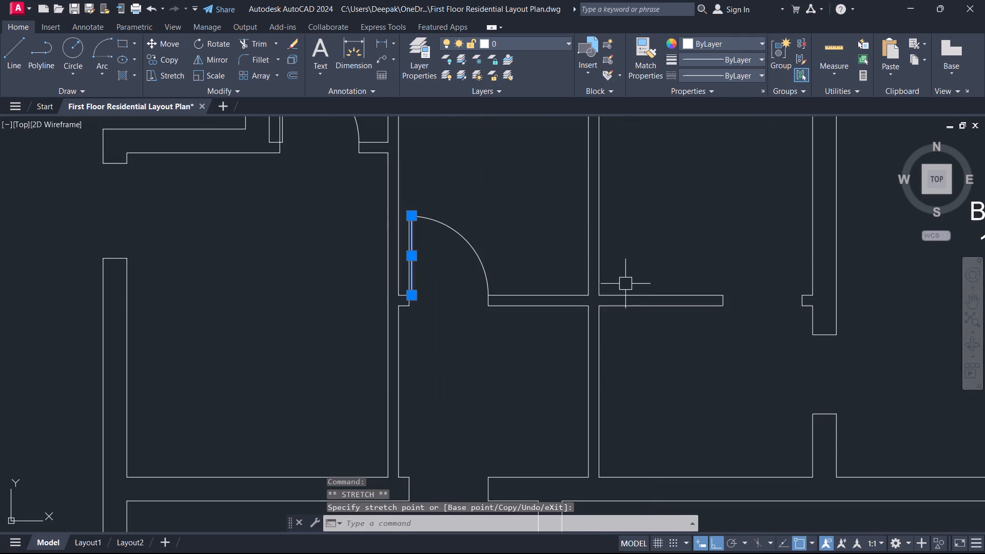
{"action": "scroll", "coordinate": [596, 265], "scroll_direction": "up", "scroll_amount": 1}
{"action": "middle_click_drag", "start_coordinate": [654, 286], "coordinate": [482, 253]}
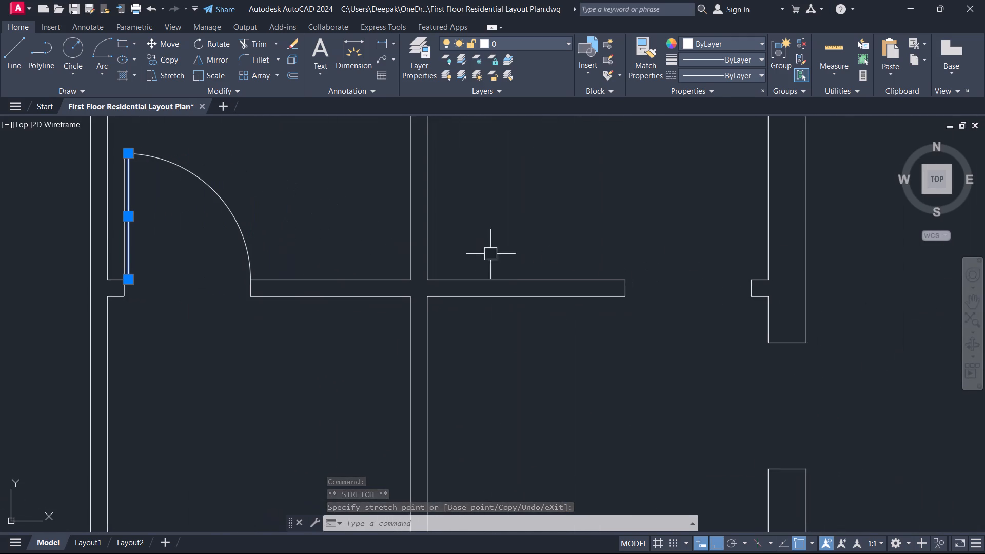
{"action": "scroll", "coordinate": [656, 281], "scroll_direction": "up", "scroll_amount": 1}
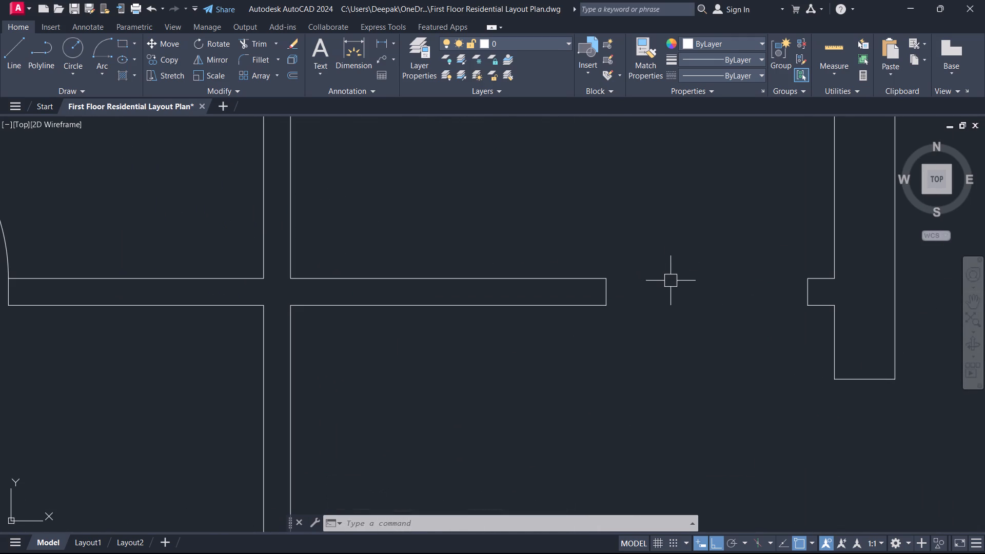
{"action": "type", "text": "L"}
{"action": "key", "text": "space"}
{"action": "scroll", "coordinate": [673, 303], "scroll_direction": "down", "scroll_amount": 2}
{"action": "scroll", "coordinate": [722, 270], "scroll_direction": "up", "scroll_amount": 1}
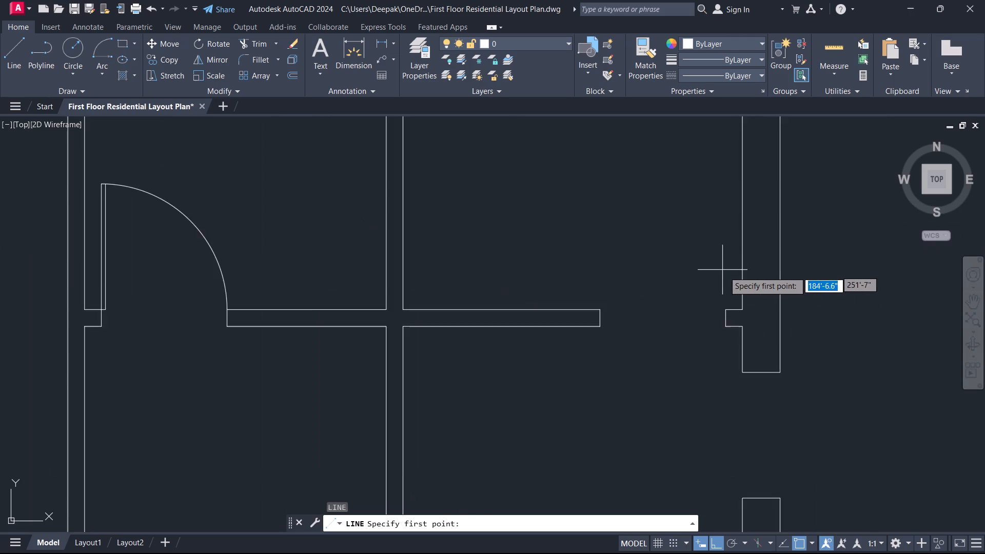
{"action": "scroll", "coordinate": [725, 272], "scroll_direction": "up", "scroll_amount": 4}
{"action": "left_click", "coordinate": [680, 427]}
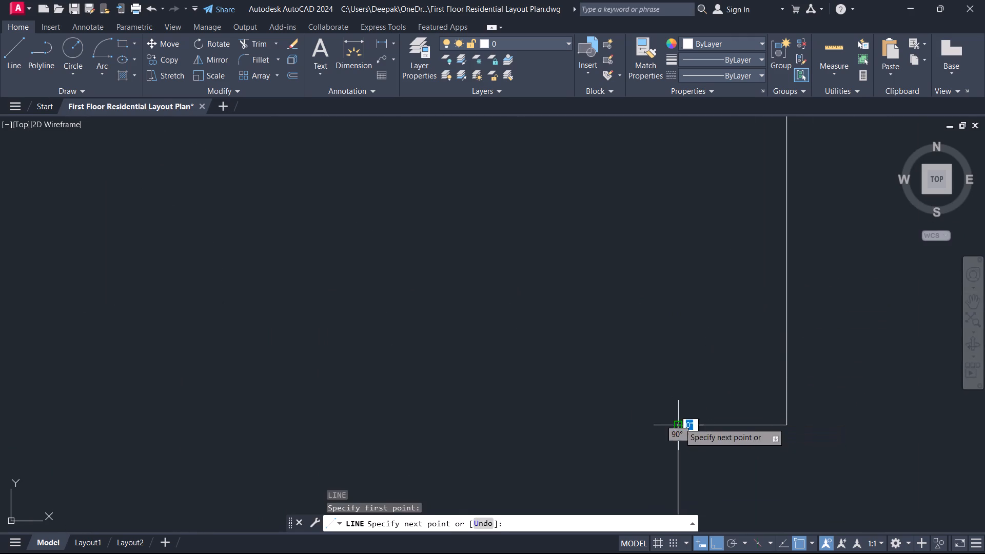
{"action": "scroll", "coordinate": [691, 319], "scroll_direction": "down", "scroll_amount": 5}
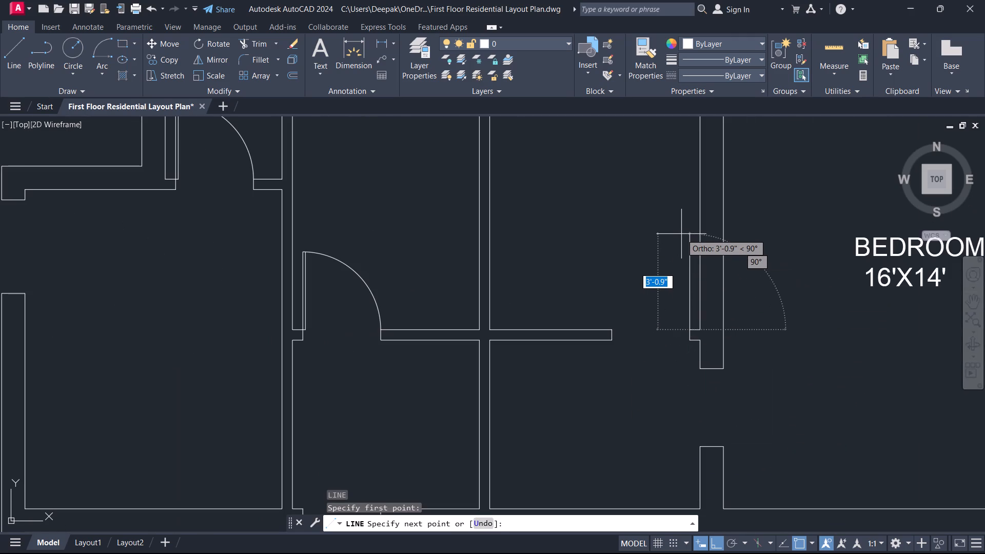
{"action": "key", "text": "2"}
{"action": "key", "text": "apostrophe"}
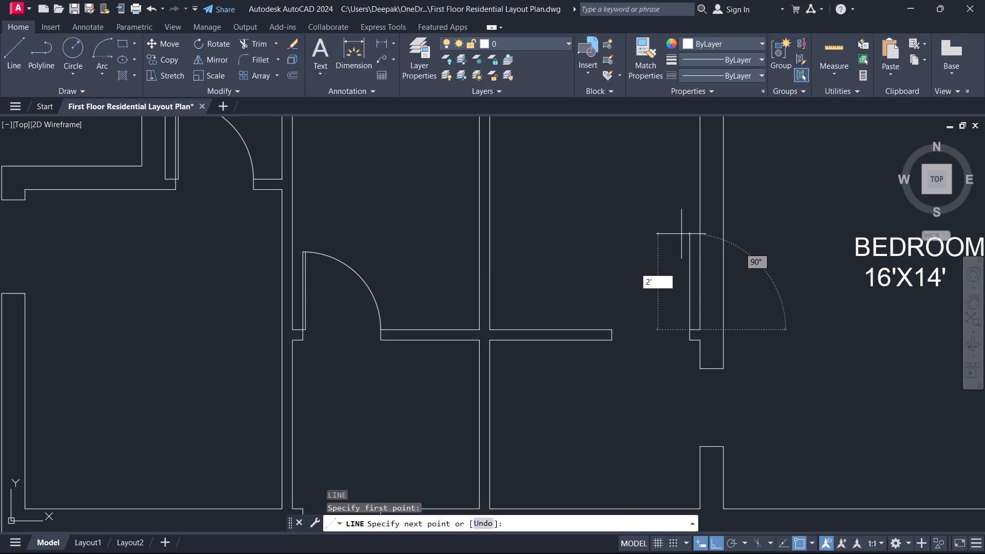
{"action": "key", "text": "6"}
{"action": "key", "text": "Return"}
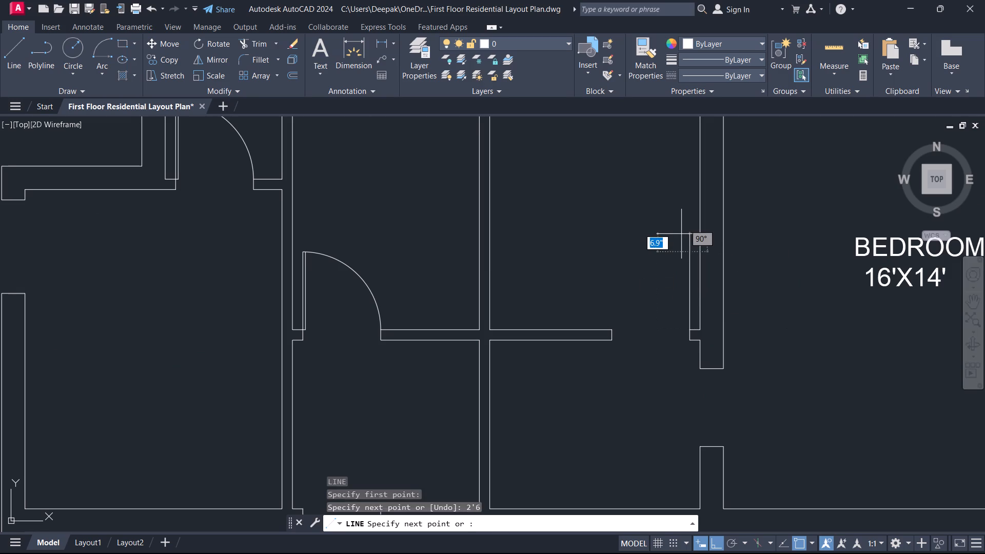
{"action": "right_click", "coordinate": [621, 240]}
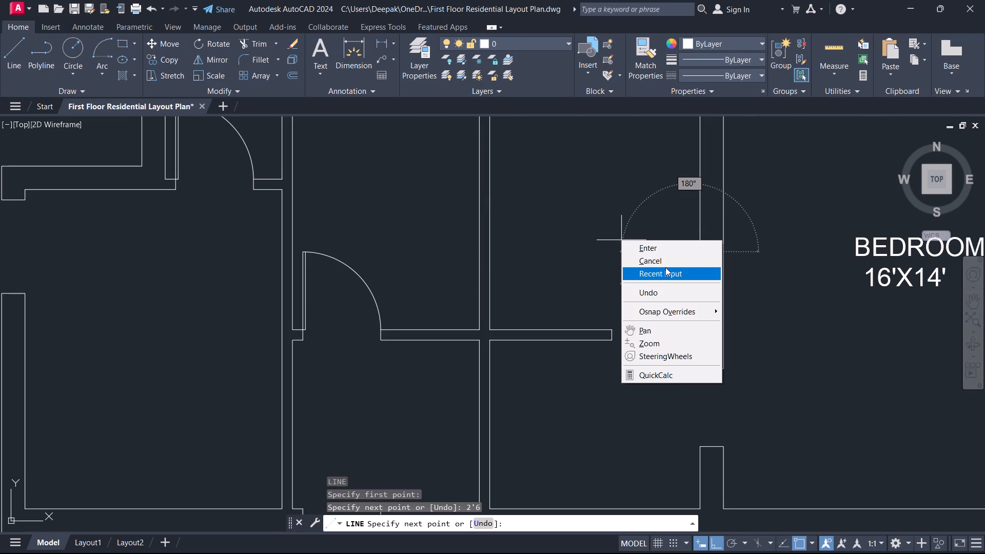
{"action": "left_click", "coordinate": [660, 259]}
Offset the eastern doorway's leaf line 1" to the west to form the leaf's second line.
{"action": "scroll", "coordinate": [607, 279], "scroll_direction": "up", "scroll_amount": 2}
{"action": "middle_click_drag", "start_coordinate": [679, 315], "coordinate": [593, 319]}
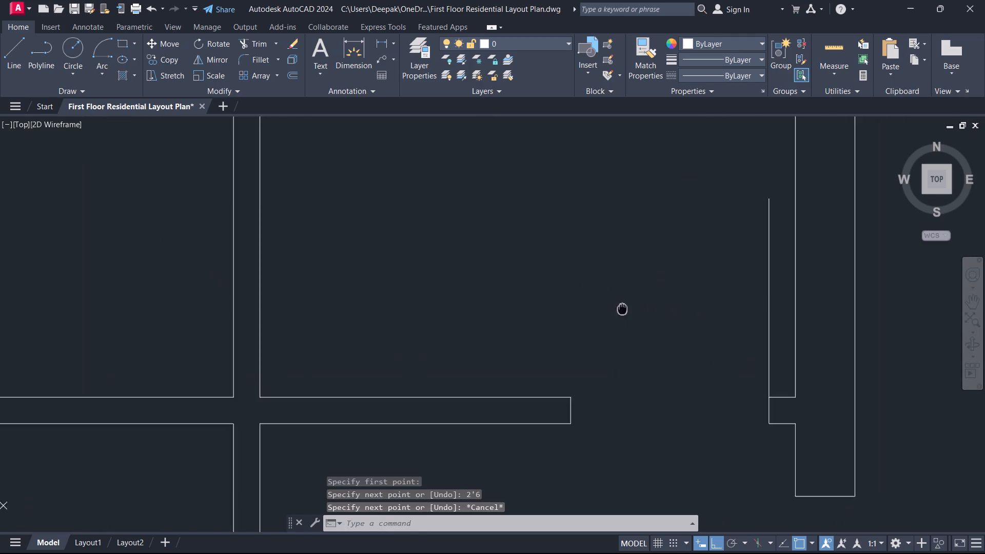
{"action": "middle_click_drag", "start_coordinate": [593, 319], "coordinate": [552, 329]}
{"action": "type", "text": "O"}
{"action": "key", "text": "space"}
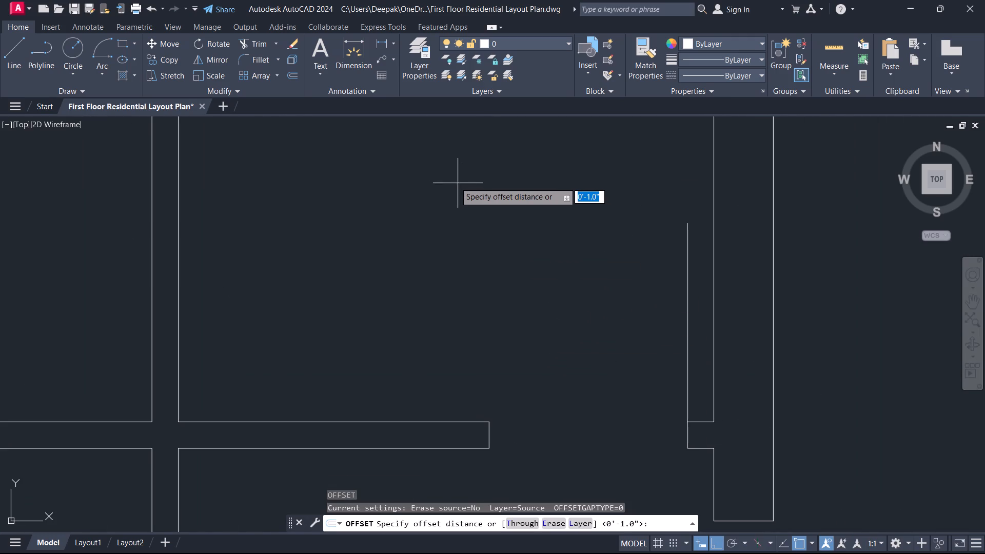
{"action": "key", "text": "Return"}
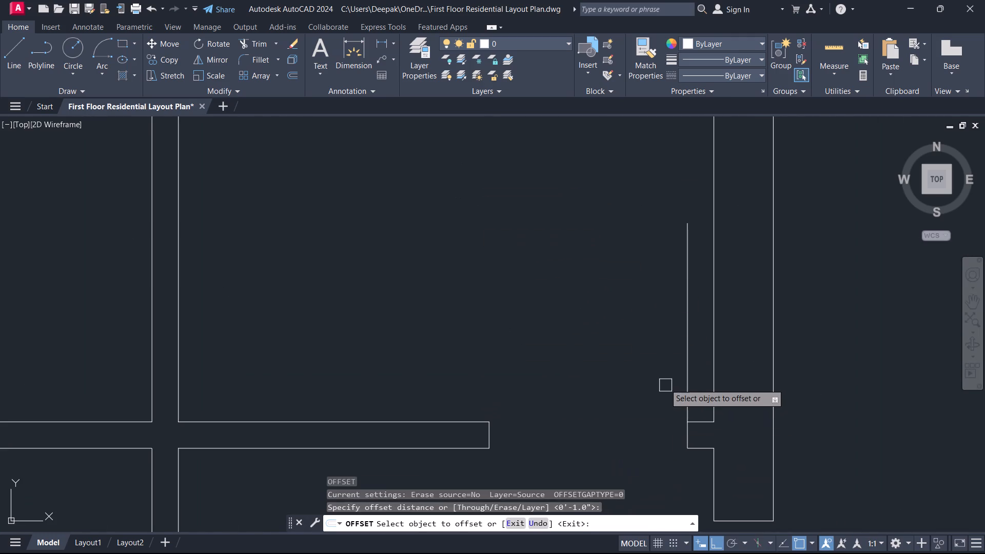
{"action": "left_click", "coordinate": [692, 376]}
{"action": "left_click", "coordinate": [666, 379]}
{"action": "right_click", "coordinate": [666, 379]}
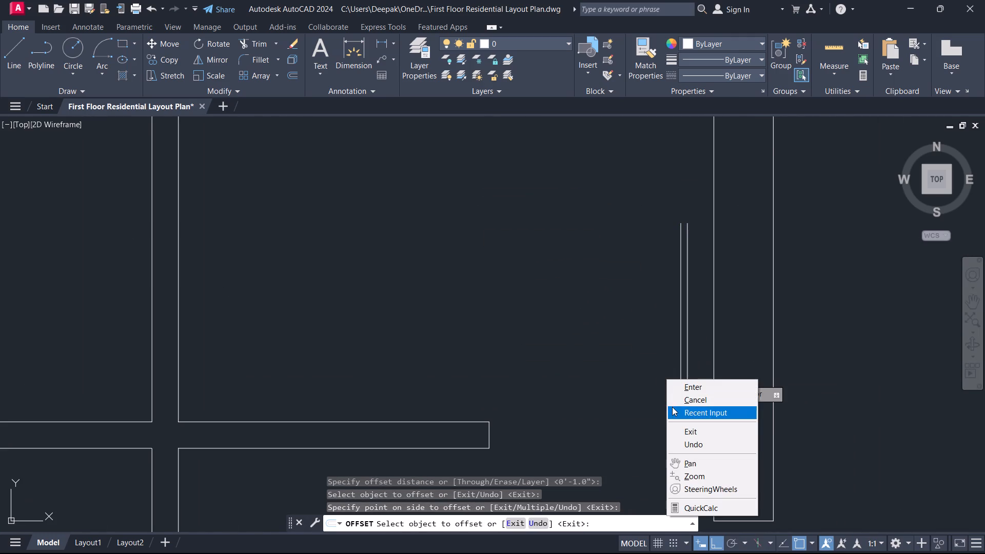
{"action": "left_click", "coordinate": [672, 407]}
{"action": "left_click", "coordinate": [680, 401]}
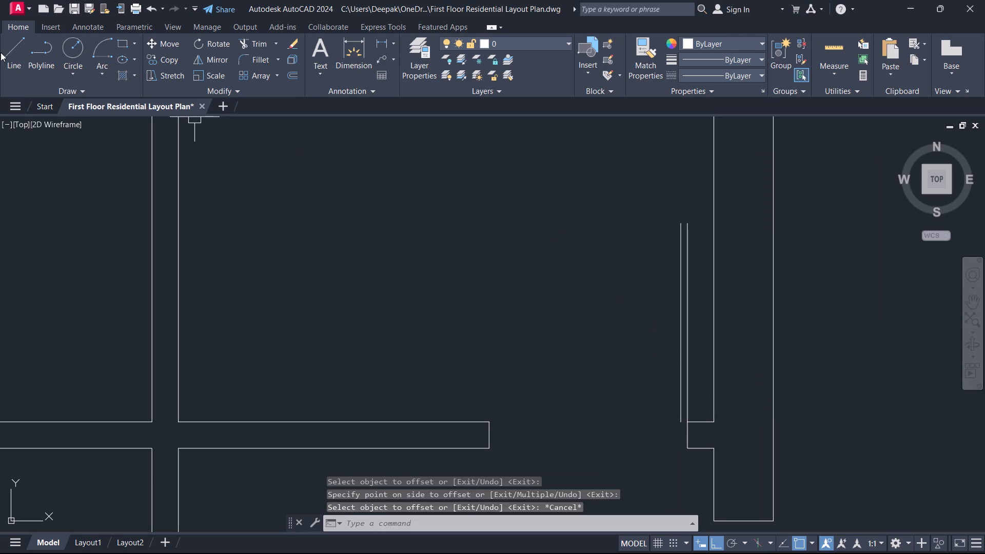
Close the south end of the eastern doorway's leaf with a short line joining its two parallel lines.
{"action": "left_click_drag", "start_coordinate": [11, 48], "coordinate": [18, 51]}
{"action": "scroll", "coordinate": [679, 486], "scroll_direction": "up", "scroll_amount": 3}
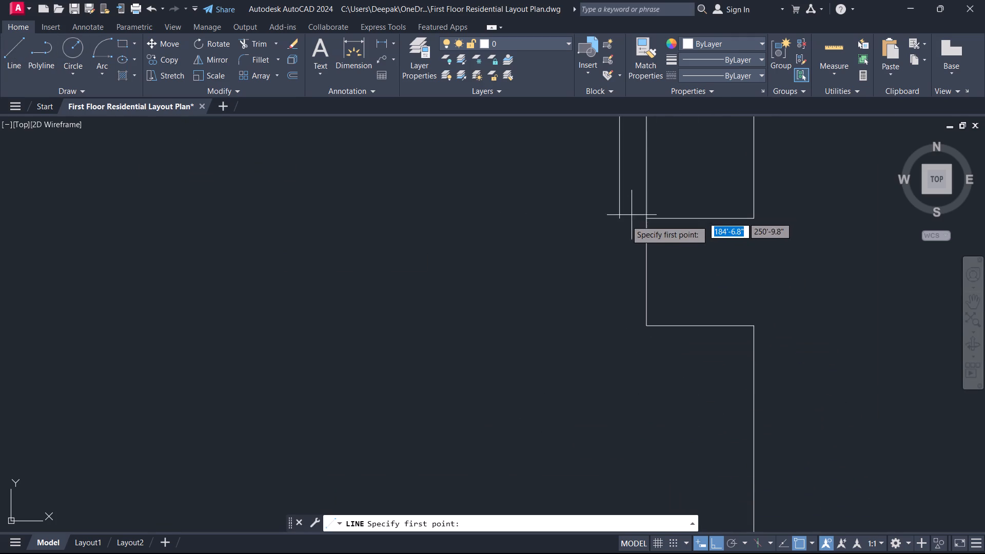
{"action": "left_click", "coordinate": [622, 222]}
{"action": "left_click", "coordinate": [649, 217]}
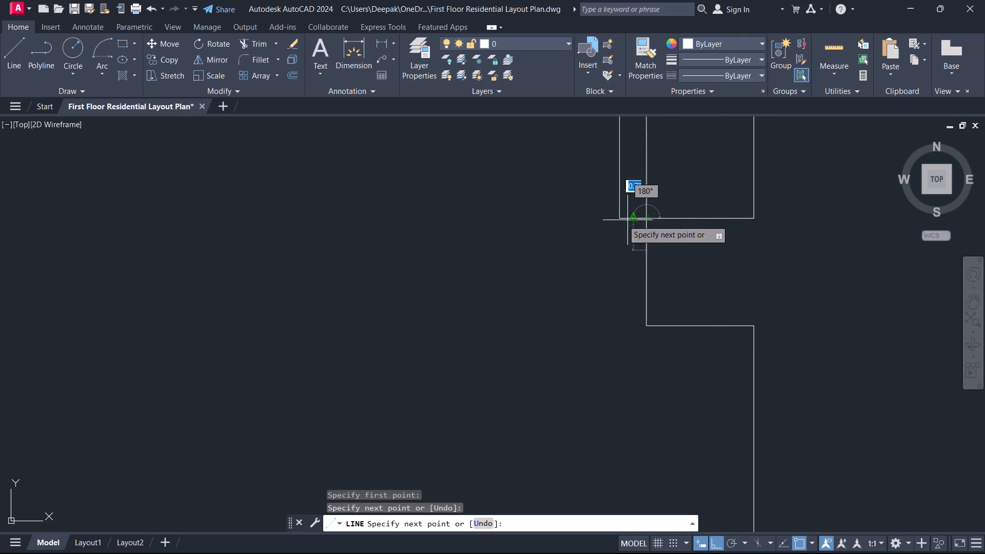
{"action": "right_click", "coordinate": [613, 220]}
{"action": "left_click", "coordinate": [657, 246]}
Draw the eastern door's swing arc from the leaf's north end to the west jamb, centred on the east jamb's north corner.
{"action": "scroll", "coordinate": [485, 247], "scroll_direction": "down", "scroll_amount": 5}
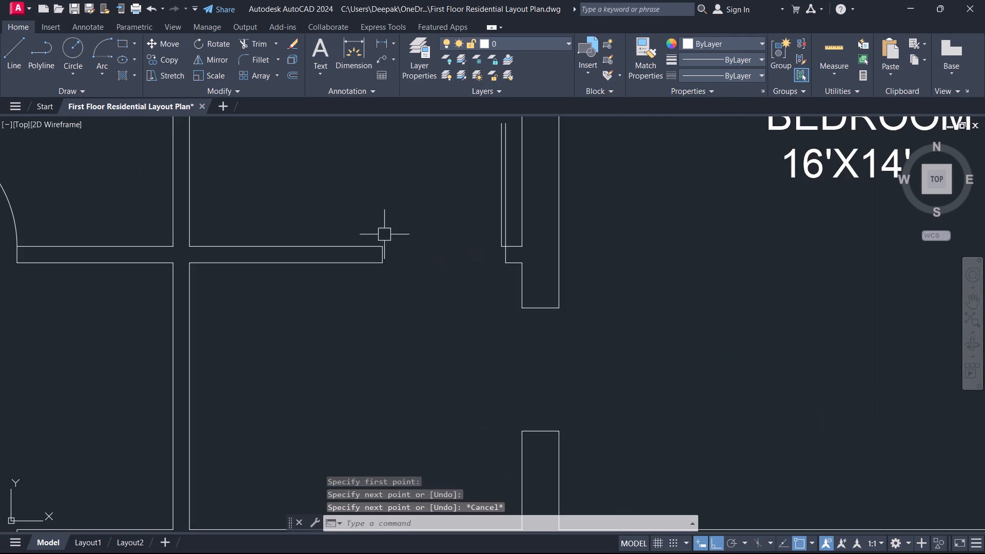
{"action": "left_click", "coordinate": [102, 50]}
{"action": "scroll", "coordinate": [426, 250], "scroll_direction": "up", "scroll_amount": 1}
{"action": "middle_click_drag", "start_coordinate": [450, 235], "coordinate": [468, 323]}
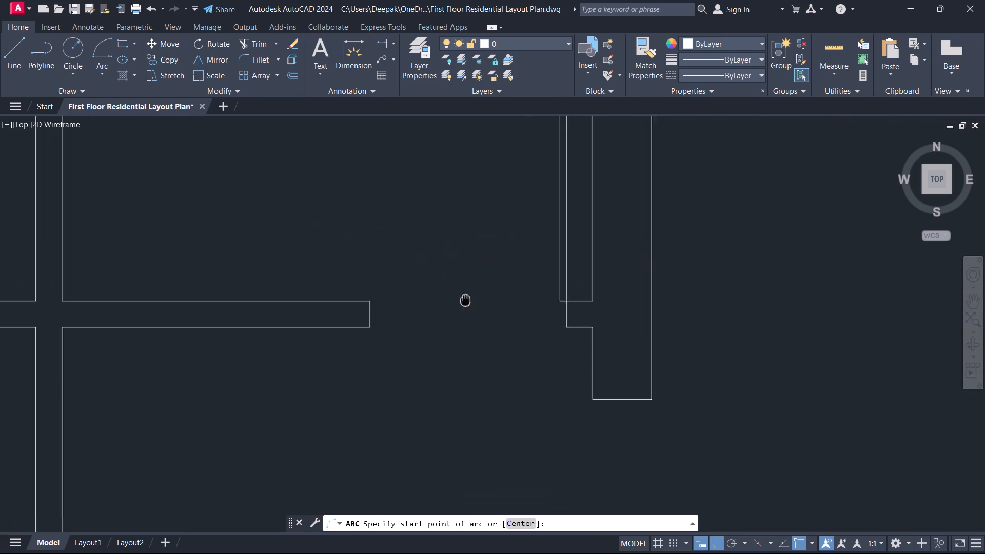
{"action": "middle_click_drag", "start_coordinate": [468, 323], "coordinate": [461, 342]}
{"action": "scroll", "coordinate": [550, 177], "scroll_direction": "up", "scroll_amount": 1}
{"action": "left_click", "coordinate": [573, 146]}
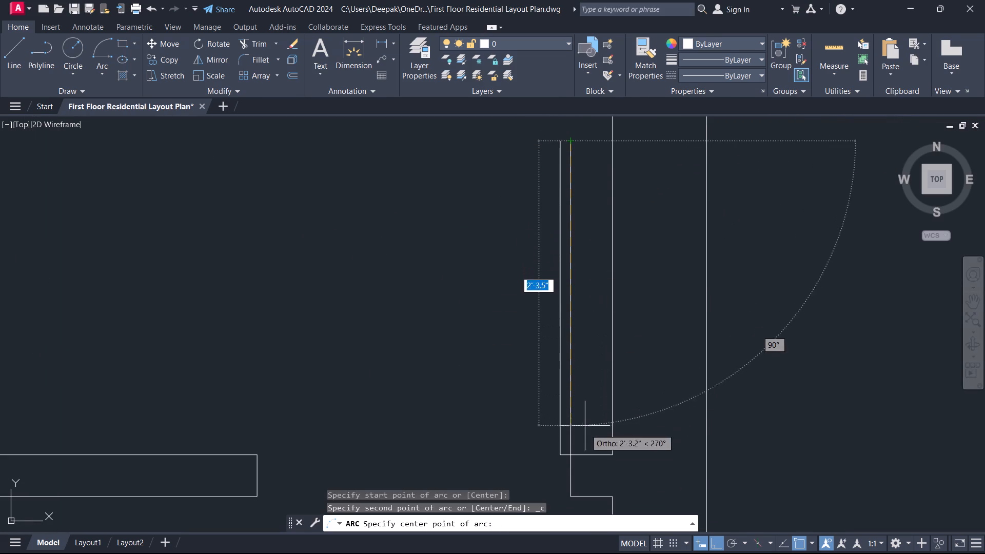
{"action": "left_click", "coordinate": [573, 456]}
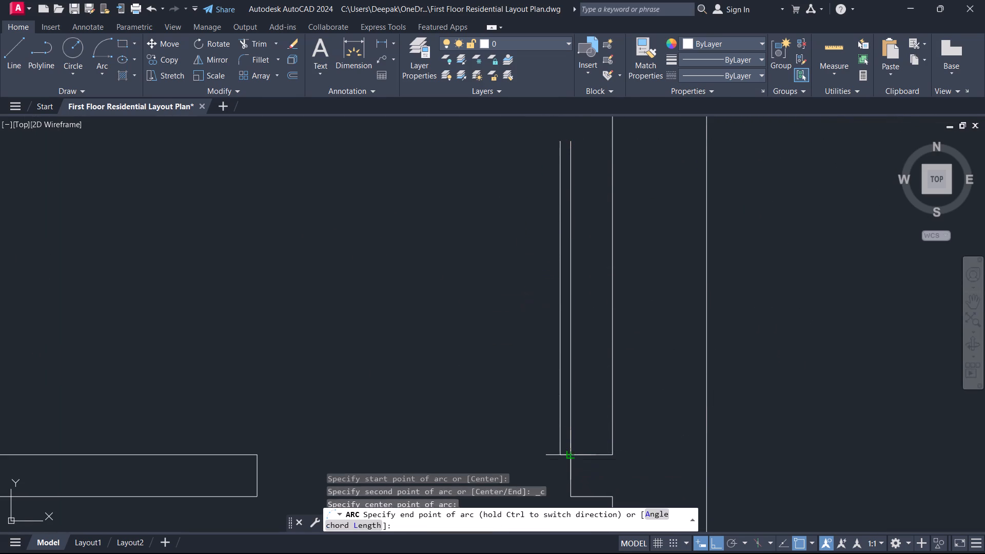
{"action": "left_click", "coordinate": [380, 441]}
Trim the north end of the eastern door's second leaf line where it passes the swing arc.
{"action": "scroll", "coordinate": [550, 137], "scroll_direction": "up", "scroll_amount": 6}
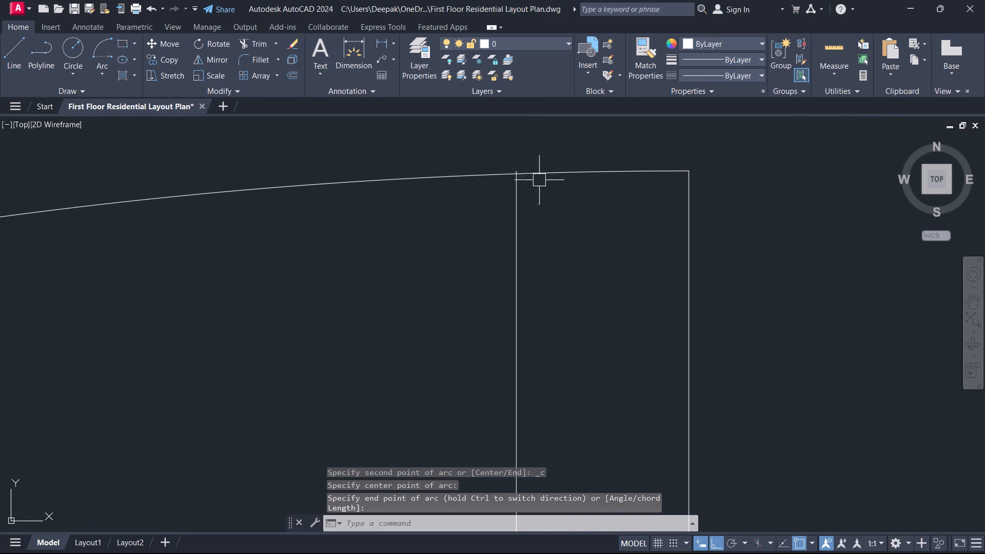
{"action": "scroll", "coordinate": [526, 172], "scroll_direction": "up", "scroll_amount": 5}
{"action": "scroll", "coordinate": [447, 176], "scroll_direction": "up", "scroll_amount": 3}
{"action": "middle_click_drag", "start_coordinate": [447, 176], "coordinate": [693, 230]}
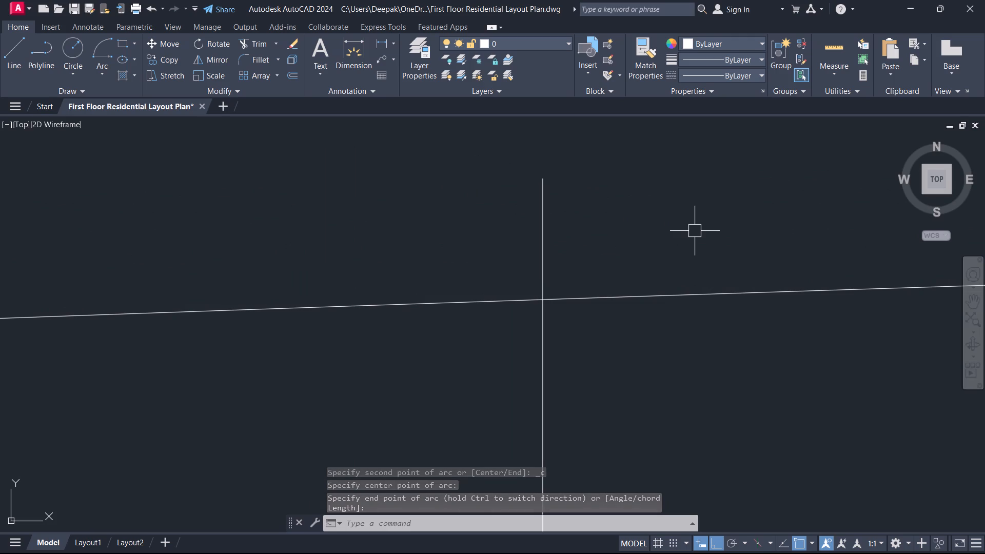
{"action": "type", "text": "TRB"}
{"action": "key", "text": "BackSpace"}
{"action": "key", "text": "space"}
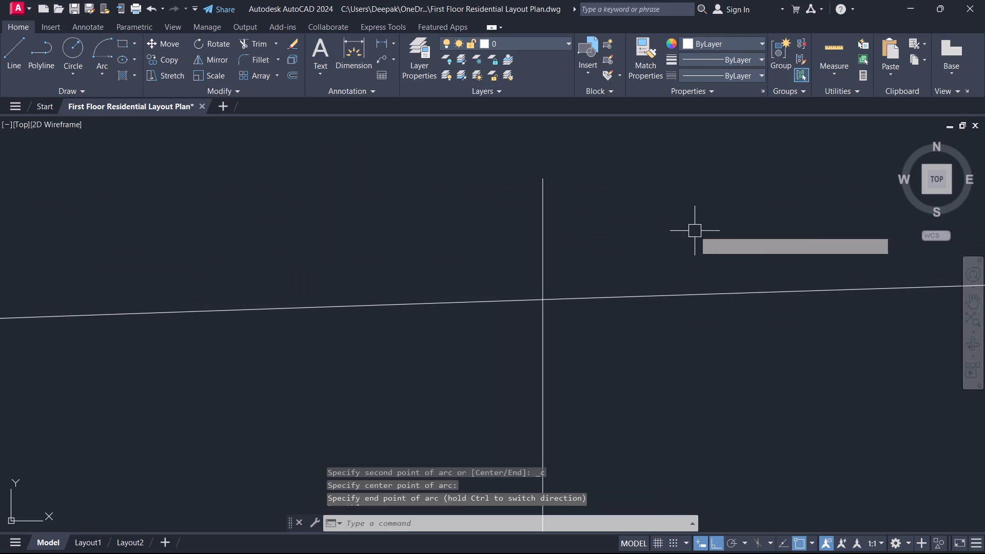
{"action": "left_click", "coordinate": [694, 231]}
{"action": "left_click", "coordinate": [408, 257]}
{"action": "scroll", "coordinate": [406, 248], "scroll_direction": "down", "scroll_amount": 12}
{"action": "scroll", "coordinate": [264, 326], "scroll_direction": "down", "scroll_amount": 1}
{"action": "middle_click_drag", "start_coordinate": [264, 326], "coordinate": [707, 211]}
{"action": "scroll", "coordinate": [707, 211], "scroll_direction": "down", "scroll_amount": 4}
{"action": "scroll", "coordinate": [623, 236], "scroll_direction": "up", "scroll_amount": 1}
{"action": "scroll", "coordinate": [622, 236], "scroll_direction": "down", "scroll_amount": 1}
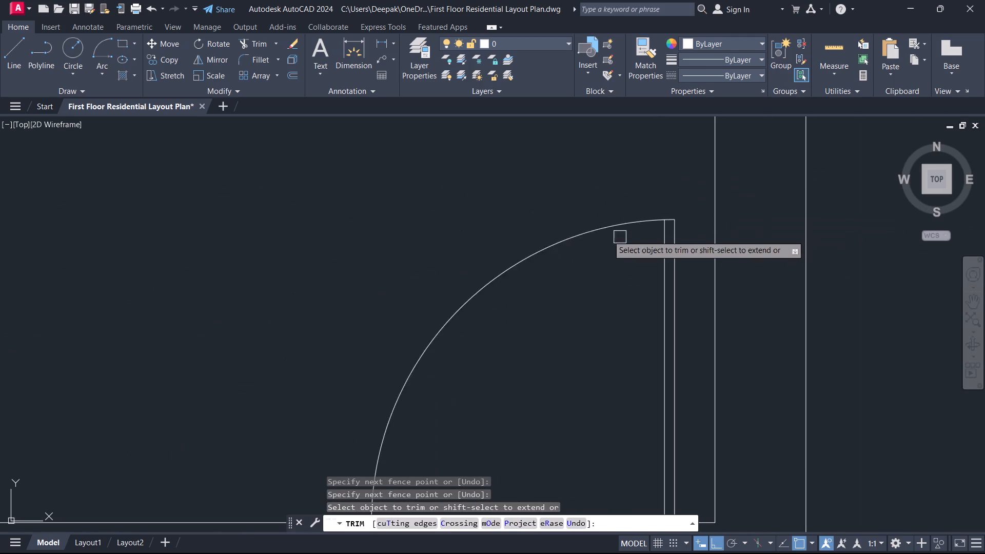
{"action": "right_click", "coordinate": [506, 206]}
{"action": "left_click", "coordinate": [534, 222]}
Mark the opening in the 16'X14' bedroom's west wall with two crossing diagonal lines between its jamb corners.
{"action": "scroll", "coordinate": [517, 249], "scroll_direction": "down", "scroll_amount": 7}
{"action": "scroll", "coordinate": [475, 306], "scroll_direction": "up", "scroll_amount": 2}
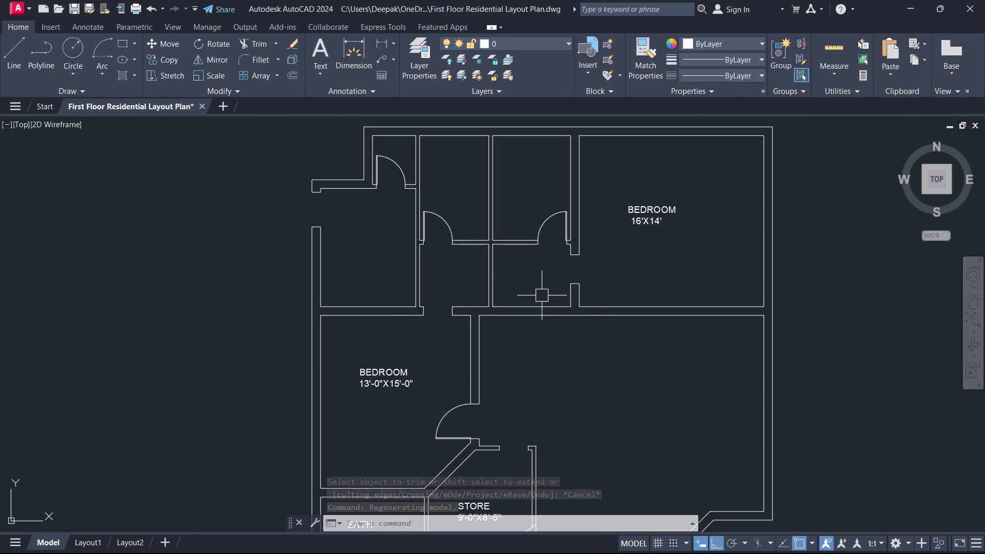
{"action": "scroll", "coordinate": [542, 296], "scroll_direction": "up", "scroll_amount": 1}
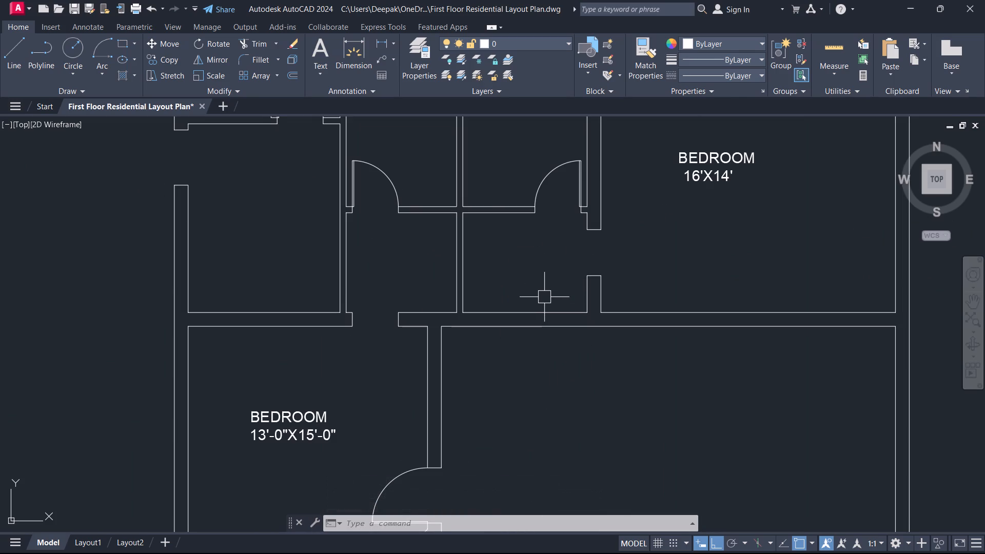
{"action": "type", "text": "L"}
{"action": "key", "text": "space"}
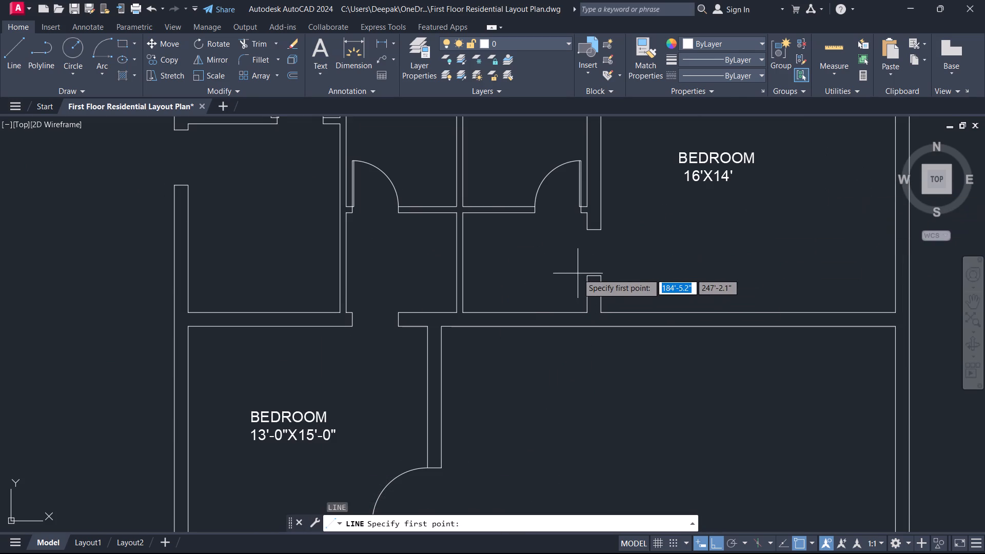
{"action": "left_click", "coordinate": [589, 273]}
{"action": "left_click", "coordinate": [603, 231]}
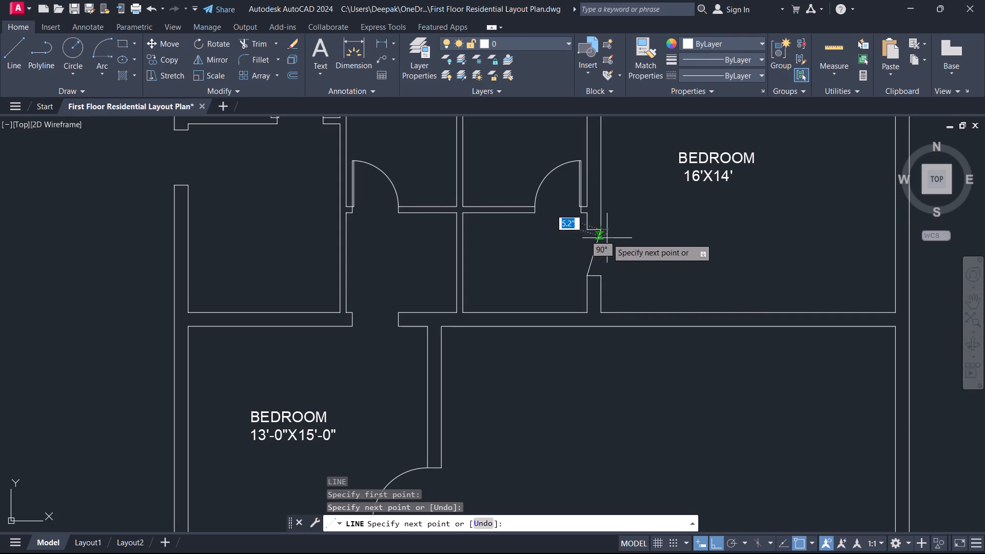
{"action": "right_click", "coordinate": [627, 252]}
{"action": "left_click", "coordinate": [647, 271]}
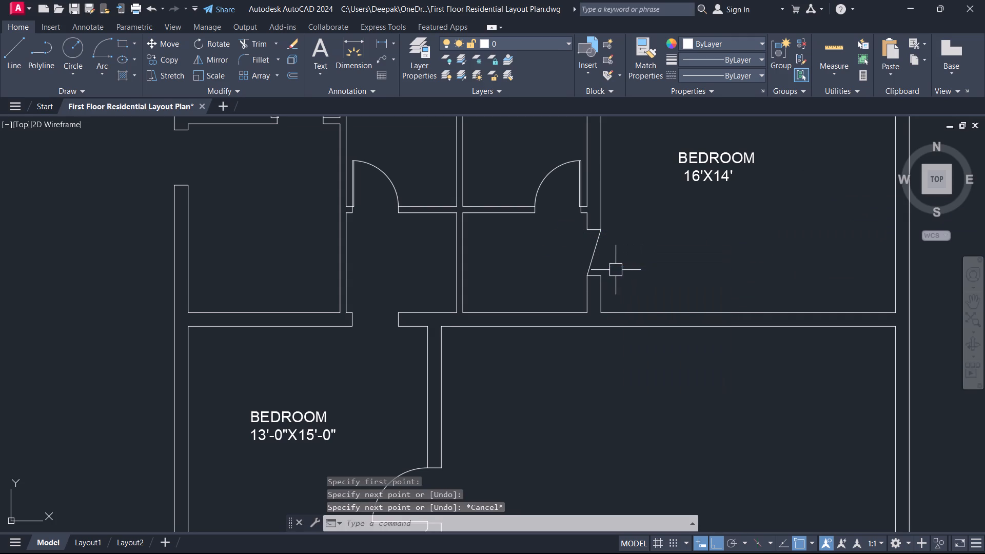
{"action": "left_click", "coordinate": [14, 50]}
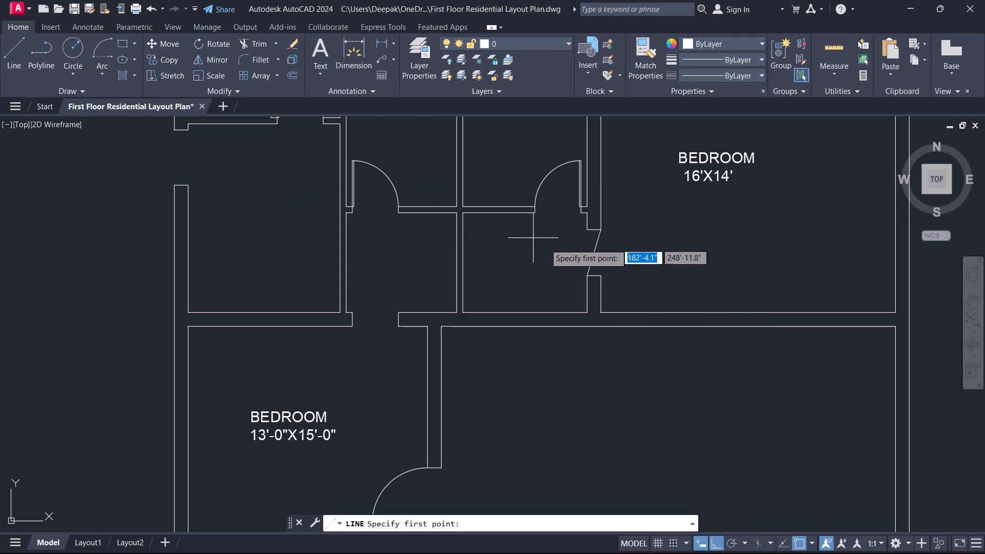
{"action": "left_click", "coordinate": [603, 276]}
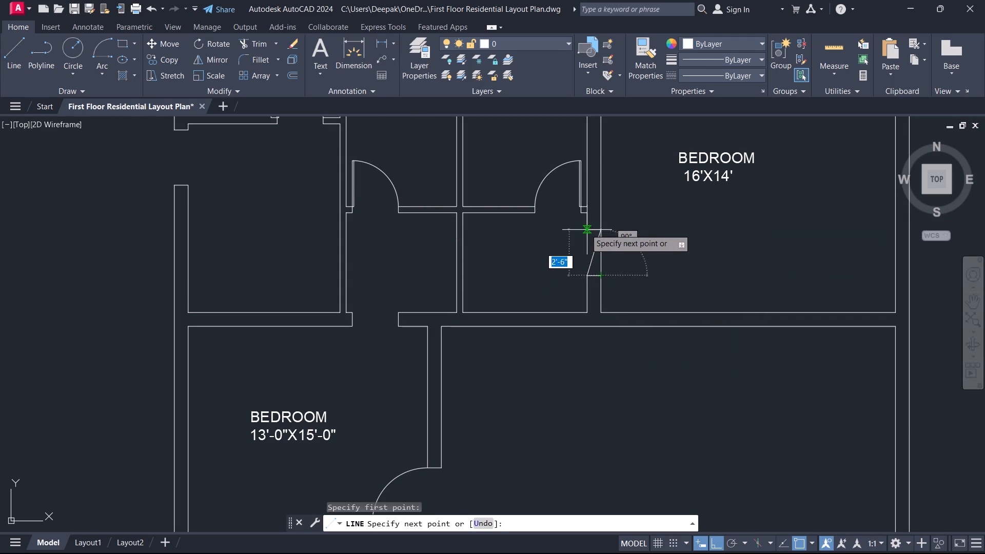
{"action": "left_click", "coordinate": [585, 229]}
{"action": "right_click", "coordinate": [649, 244]}
{"action": "left_click", "coordinate": [677, 265]}
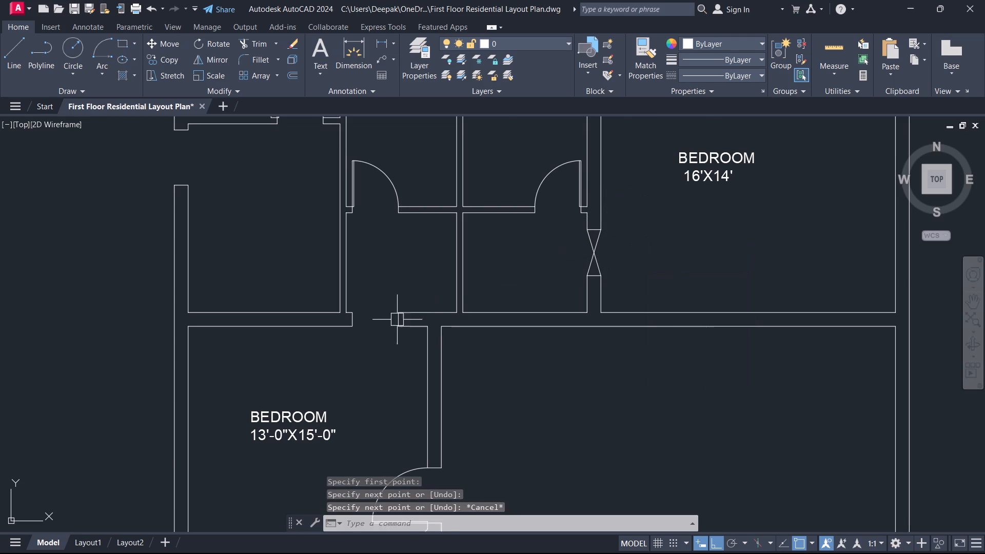
Mark the opening in the 13'-0"X15'-0" bedroom's north wall with two crossing diagonal lines between its jamb corners.
{"action": "scroll", "coordinate": [386, 329], "scroll_direction": "up", "scroll_amount": 1}
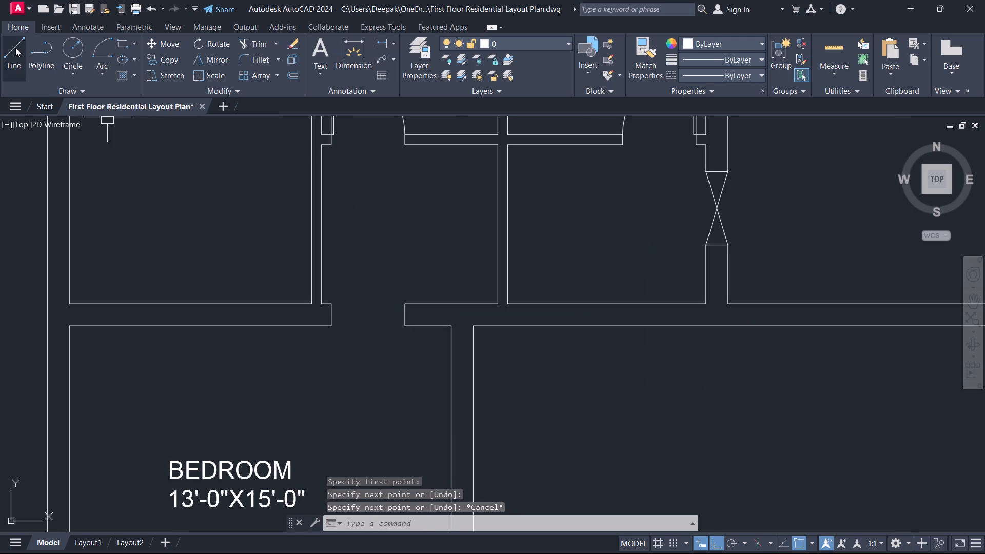
{"action": "left_click", "coordinate": [15, 48]}
{"action": "left_click", "coordinate": [402, 301]}
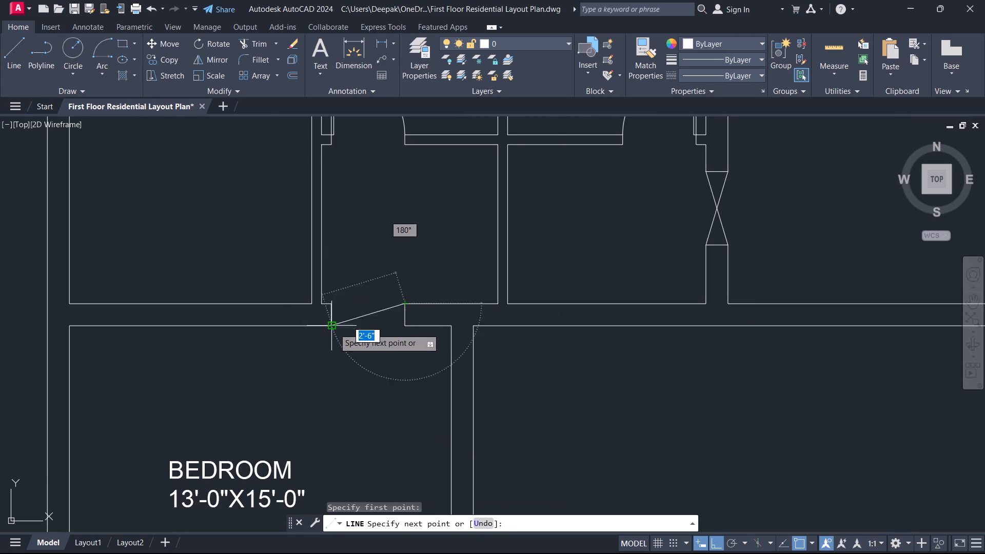
{"action": "left_click", "coordinate": [334, 328]}
{"action": "right_click", "coordinate": [378, 253]}
{"action": "left_click", "coordinate": [403, 278]}
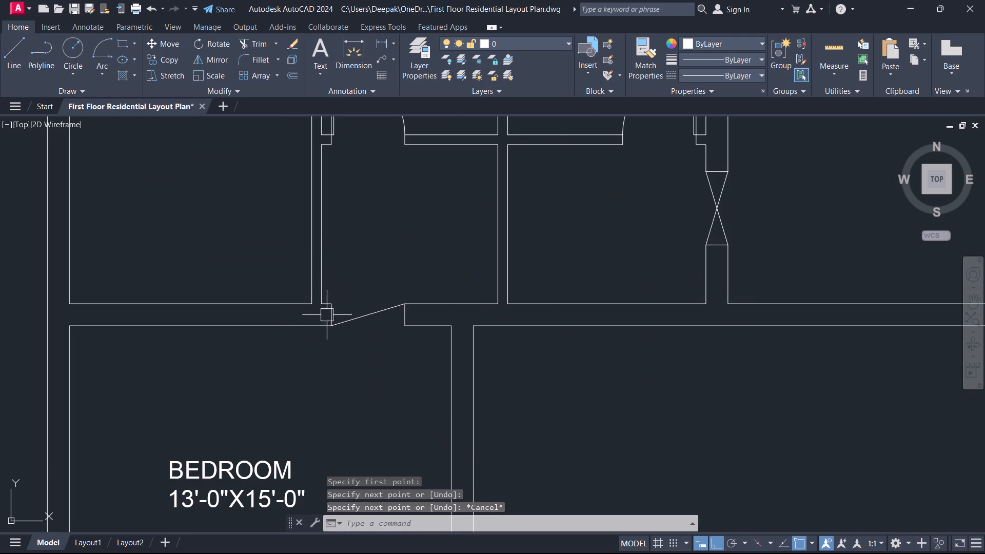
{"action": "right_click", "coordinate": [355, 272]}
{"action": "left_click", "coordinate": [379, 282]}
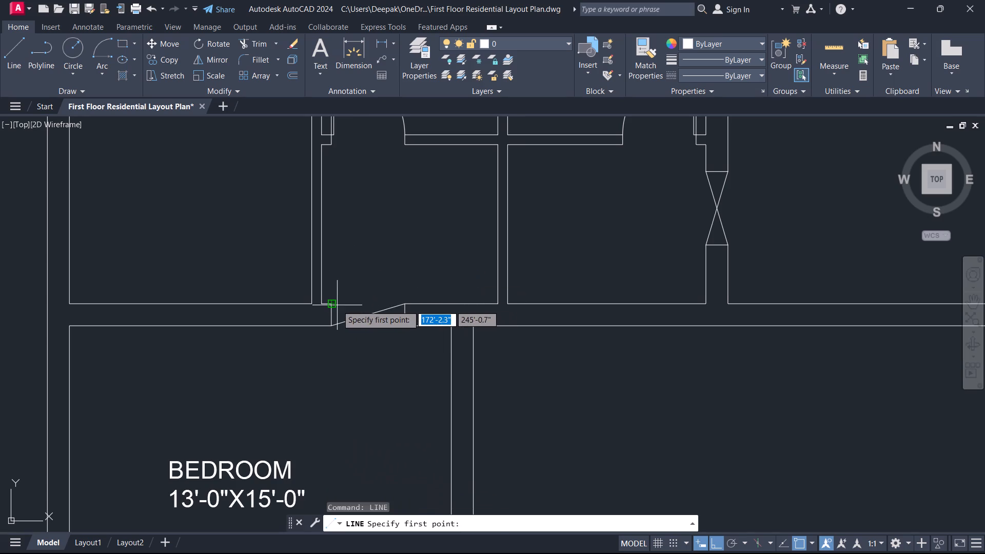
{"action": "left_click", "coordinate": [337, 305]}
{"action": "left_click", "coordinate": [401, 324]}
{"action": "right_click", "coordinate": [397, 256]}
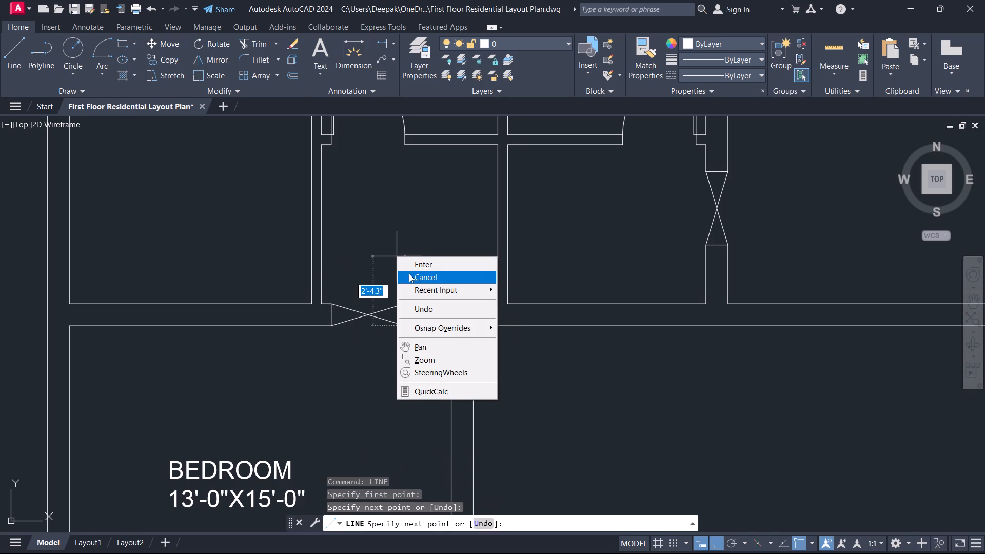
{"action": "left_click", "coordinate": [418, 274]}
Select the crossing diagonals in both marked openings and load the ACAD_ISO02W100 (ISO dash) linetype.
{"action": "scroll", "coordinate": [325, 264], "scroll_direction": "down", "scroll_amount": 3}
{"action": "scroll", "coordinate": [315, 263], "scroll_direction": "up", "scroll_amount": 4}
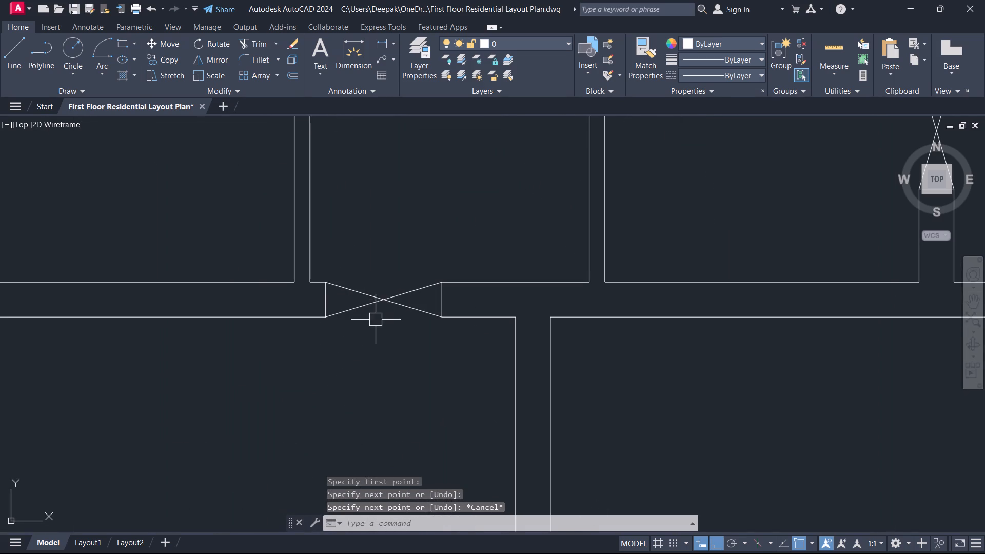
{"action": "left_click_drag", "start_coordinate": [380, 322], "coordinate": [380, 318]}
{"action": "left_click", "coordinate": [368, 270]}
{"action": "scroll", "coordinate": [497, 255], "scroll_direction": "down", "scroll_amount": 1}
{"action": "middle_click_drag", "start_coordinate": [499, 254], "coordinate": [382, 307]}
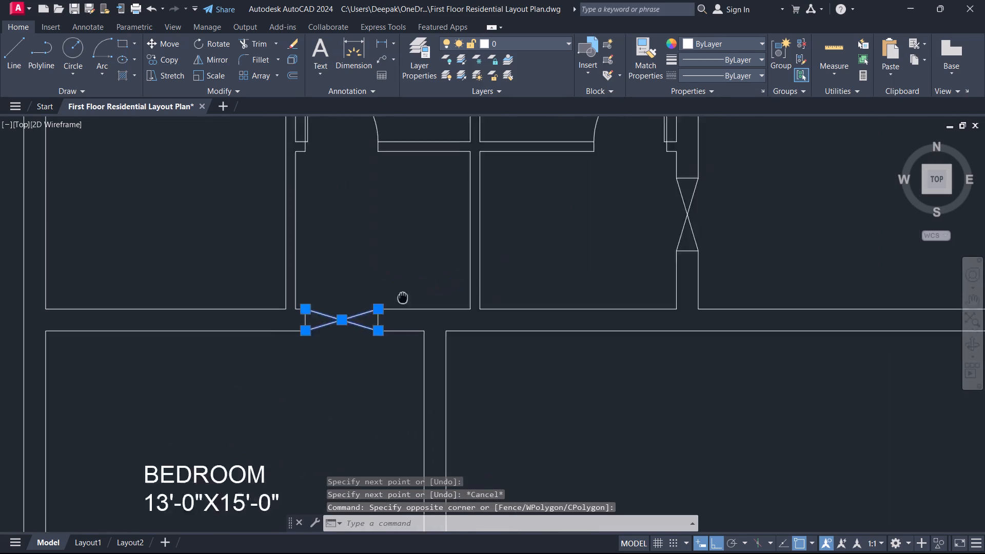
{"action": "middle_click_drag", "start_coordinate": [382, 307], "coordinate": [285, 347]}
{"action": "scroll", "coordinate": [624, 264], "scroll_direction": "up", "scroll_amount": 2}
{"action": "left_click_drag", "start_coordinate": [634, 288], "coordinate": [626, 289]}
{"action": "left_click", "coordinate": [397, 246]}
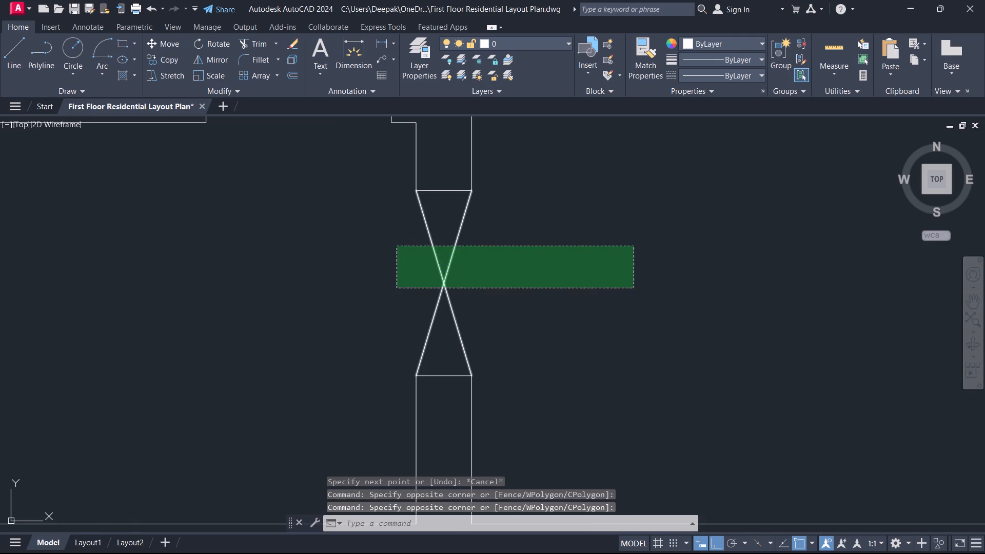
{"action": "left_click", "coordinate": [733, 71]}
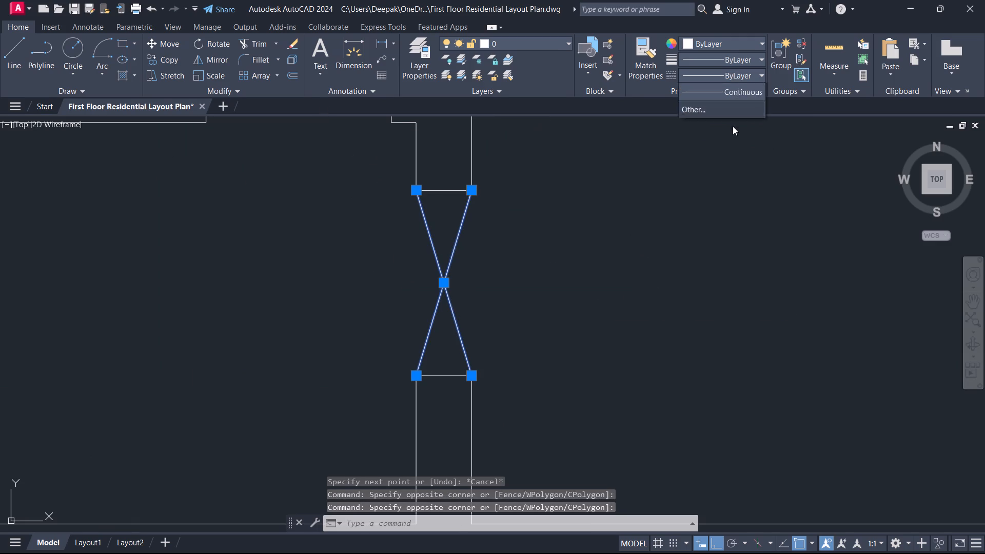
{"action": "left_click", "coordinate": [722, 134]}
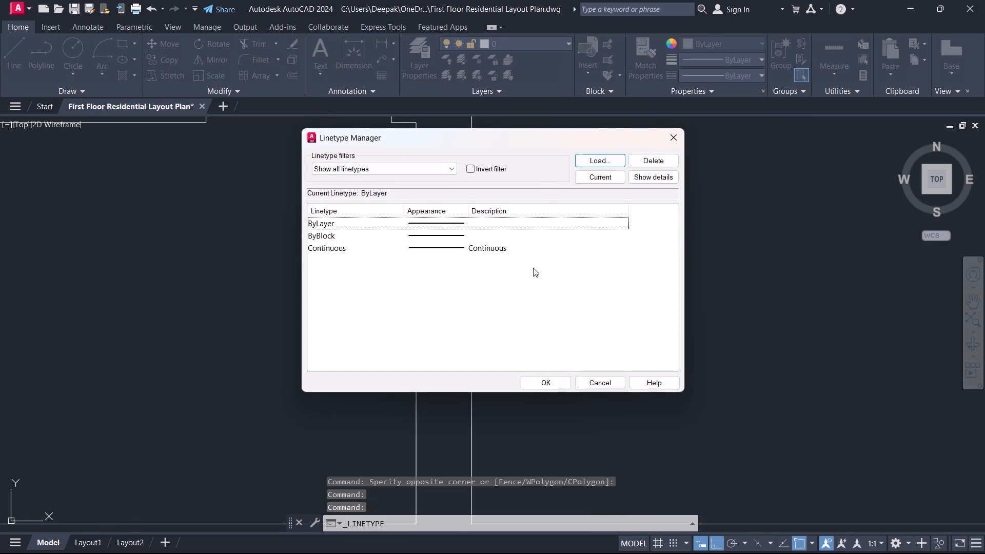
{"action": "left_click", "coordinate": [600, 162]}
{"action": "left_click", "coordinate": [520, 241]}
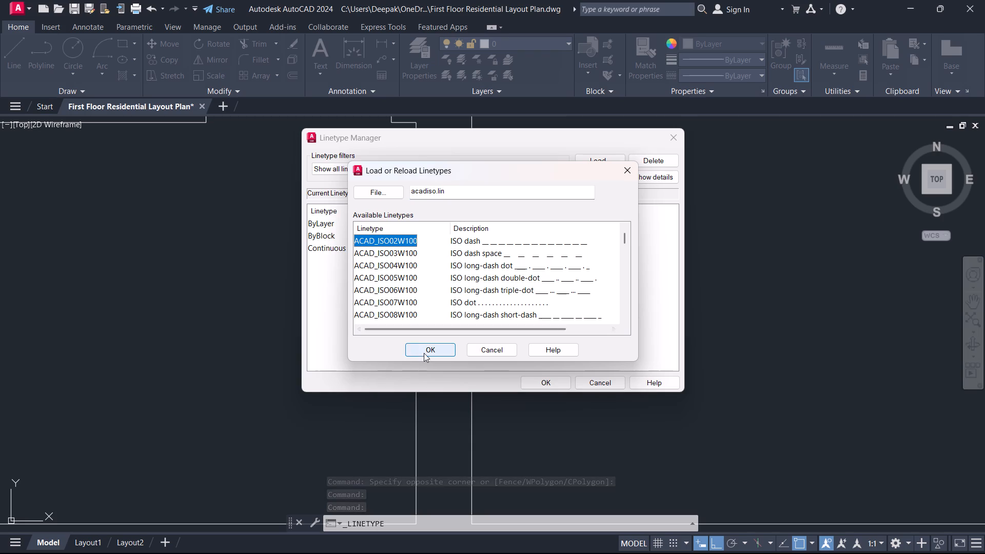
{"action": "left_click", "coordinate": [424, 353]}
{"action": "left_click", "coordinate": [548, 385]}
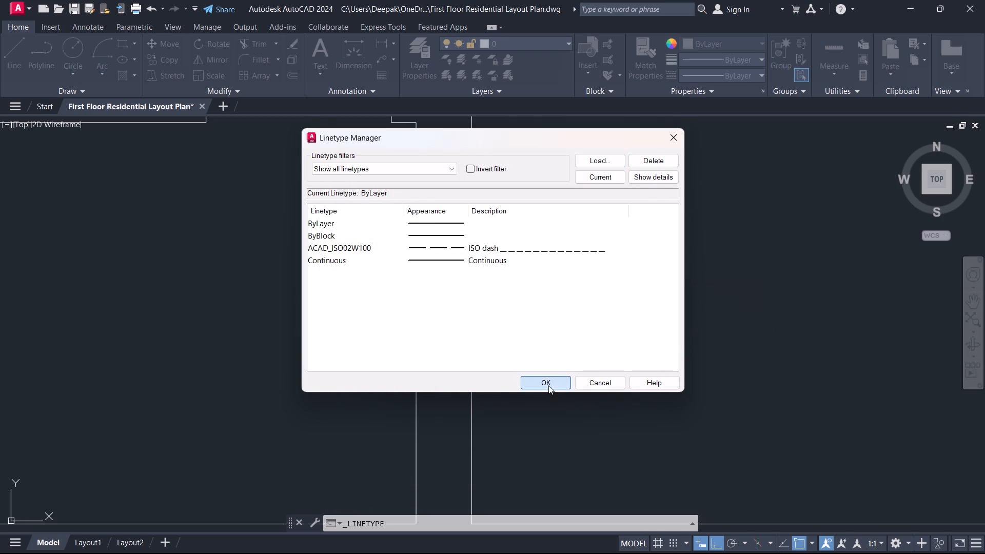
Apply the ACAD_ISO02W100 linetype to the crossing diagonals in both marked bedroom openings.
{"action": "scroll", "coordinate": [476, 393], "scroll_direction": "down", "scroll_amount": 5}
{"action": "scroll", "coordinate": [464, 384], "scroll_direction": "up", "scroll_amount": 3}
{"action": "middle_click_drag", "start_coordinate": [466, 381], "coordinate": [575, 331]}
{"action": "left_click", "coordinate": [617, 318]}
{"action": "left_click", "coordinate": [562, 313]}
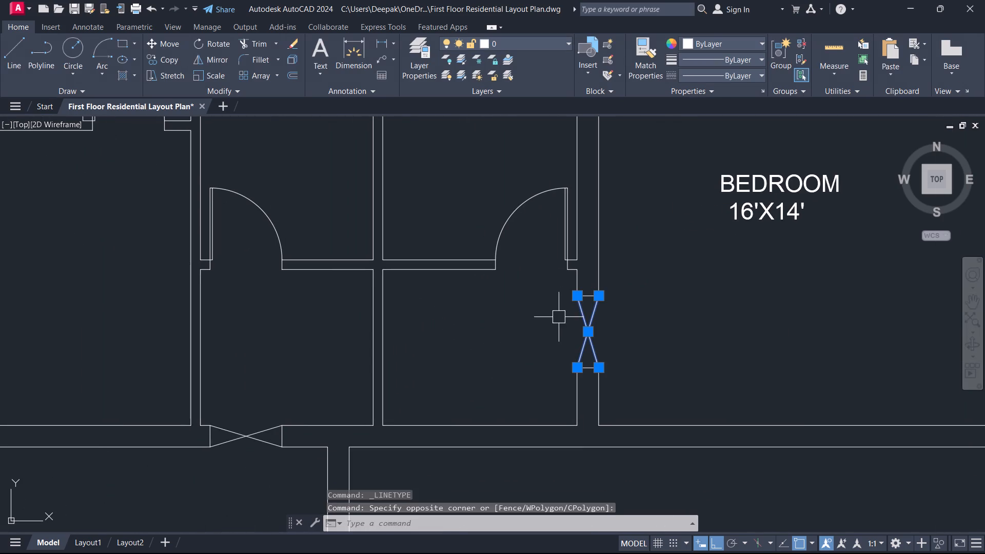
{"action": "left_click_drag", "start_coordinate": [248, 466], "coordinate": [224, 419]}
{"action": "left_click", "coordinate": [221, 403]}
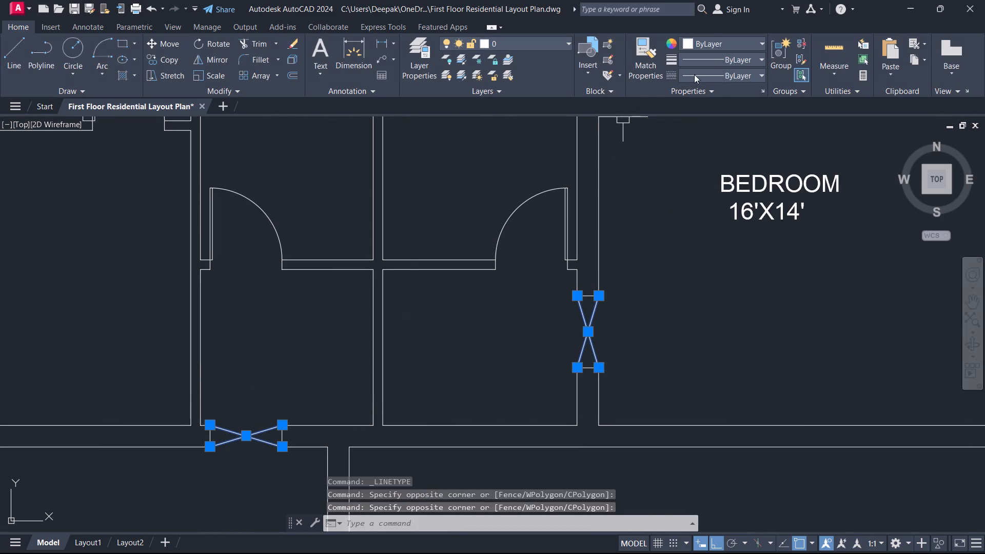
{"action": "left_click", "coordinate": [705, 69]}
{"action": "left_click", "coordinate": [712, 114]}
Draw a 3' door leaf line eastward from the inner corner of the northwest room's west opening, at its north jamb.
{"action": "scroll", "coordinate": [558, 225], "scroll_direction": "down", "scroll_amount": 2}
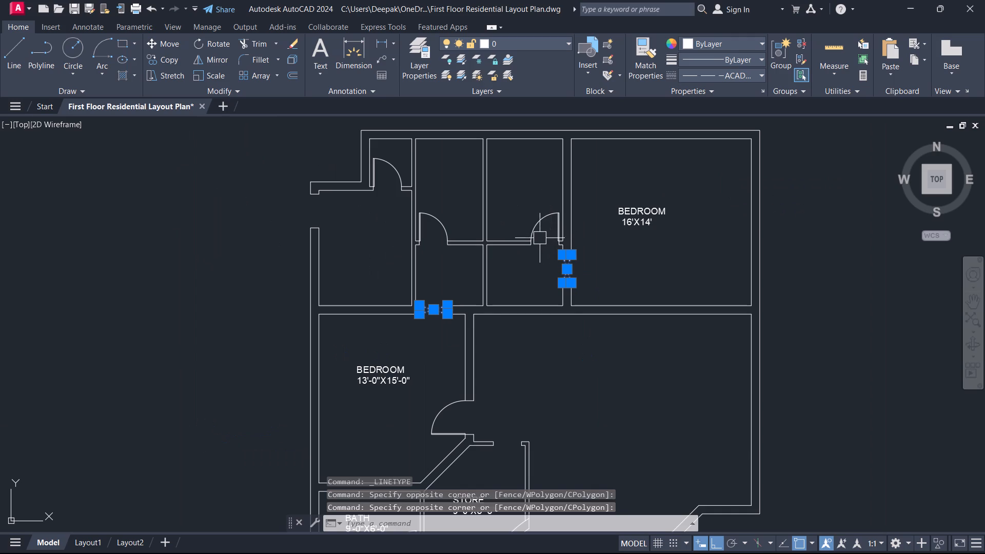
{"action": "middle_click_drag", "start_coordinate": [314, 209], "coordinate": [390, 298]}
{"action": "scroll", "coordinate": [319, 211], "scroll_direction": "up", "scroll_amount": 1}
{"action": "scroll", "coordinate": [396, 301], "scroll_direction": "up", "scroll_amount": 2}
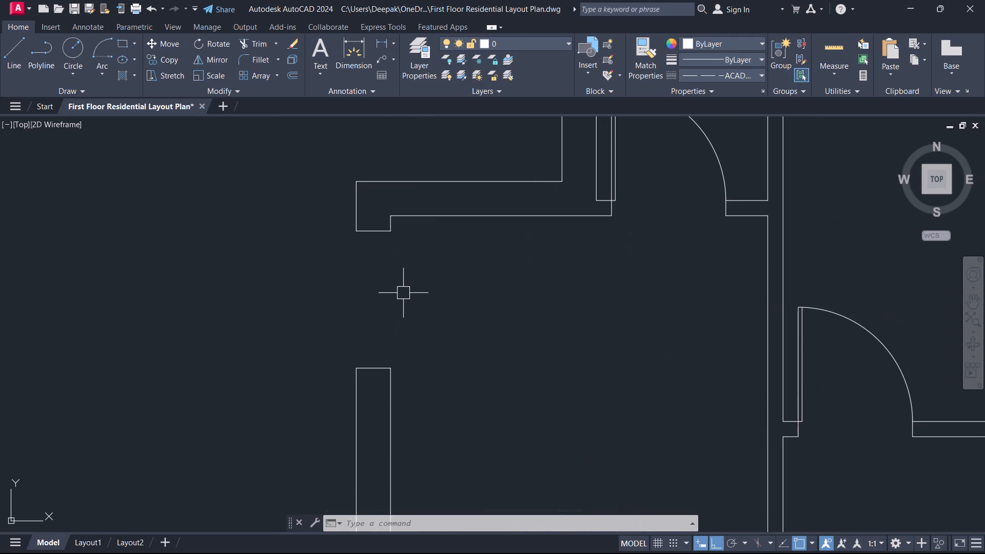
{"action": "type", "text": "L"}
{"action": "key", "text": "space"}
{"action": "scroll", "coordinate": [403, 293], "scroll_direction": "down", "scroll_amount": 5}
{"action": "scroll", "coordinate": [447, 266], "scroll_direction": "up", "scroll_amount": 5}
{"action": "left_click", "coordinate": [402, 224]}
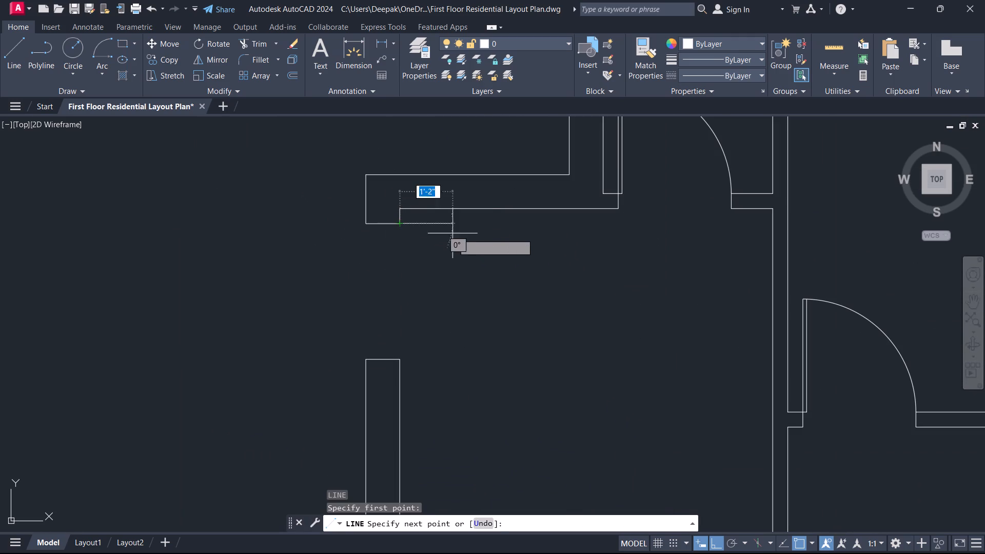
{"action": "type", "text": "3'"}
{"action": "key", "text": "Return"}
{"action": "right_click", "coordinate": [485, 223]}
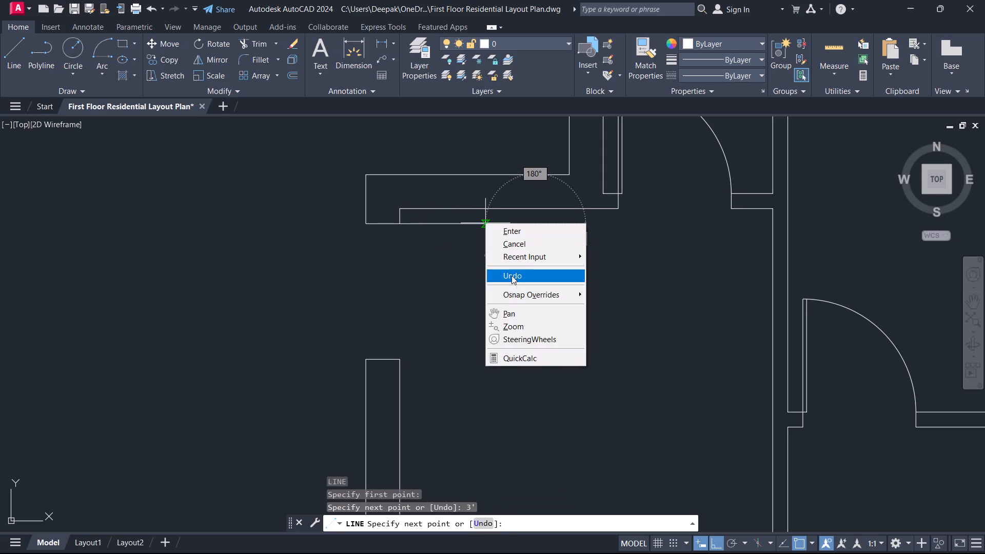
{"action": "left_click", "coordinate": [541, 243]}
Offset the new west door's leaf line 1" to the south.
{"action": "type", "text": "O"}
{"action": "key", "text": "space"}
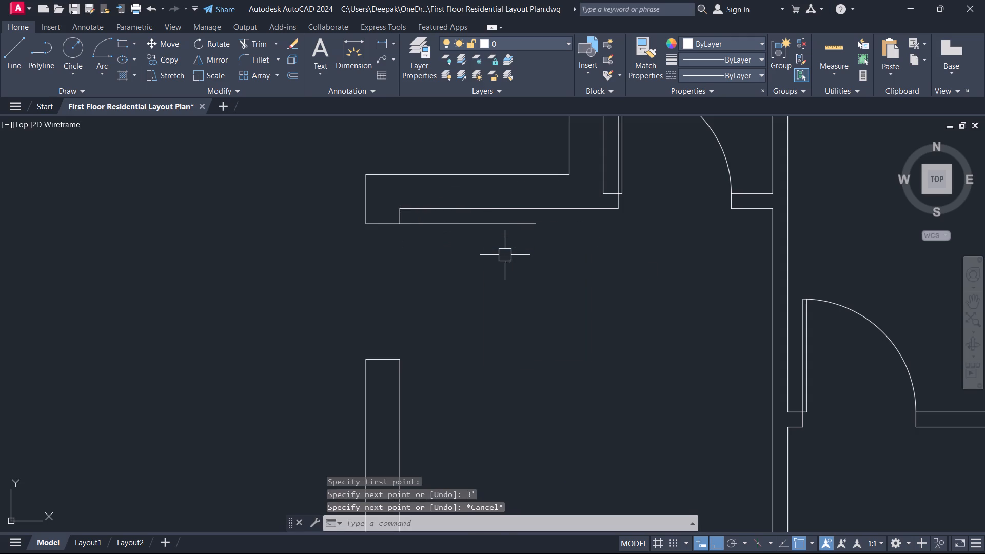
{"action": "type", "text": "01"}
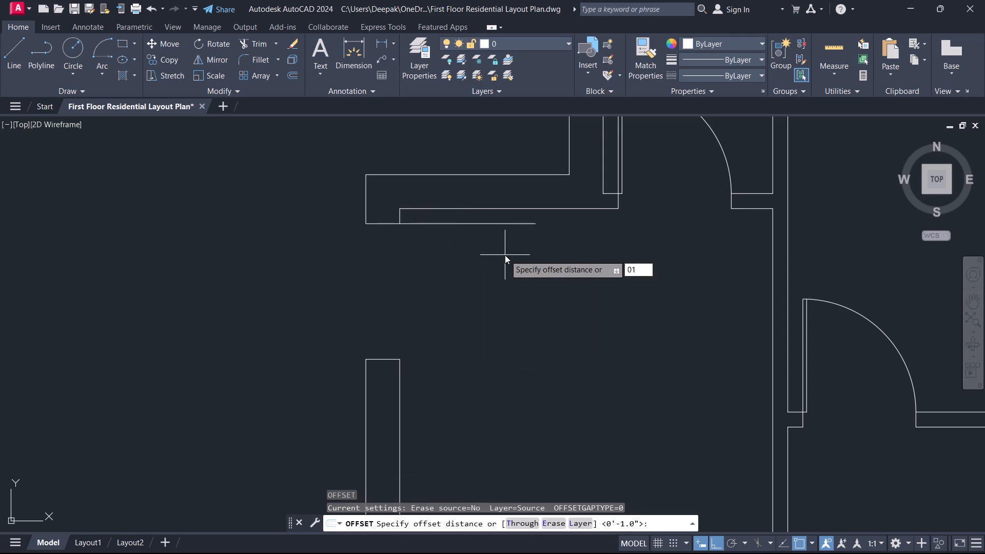
{"action": "key", "text": "Return"}
{"action": "key", "text": "BackSpace"}
{"action": "key", "text": "1"}
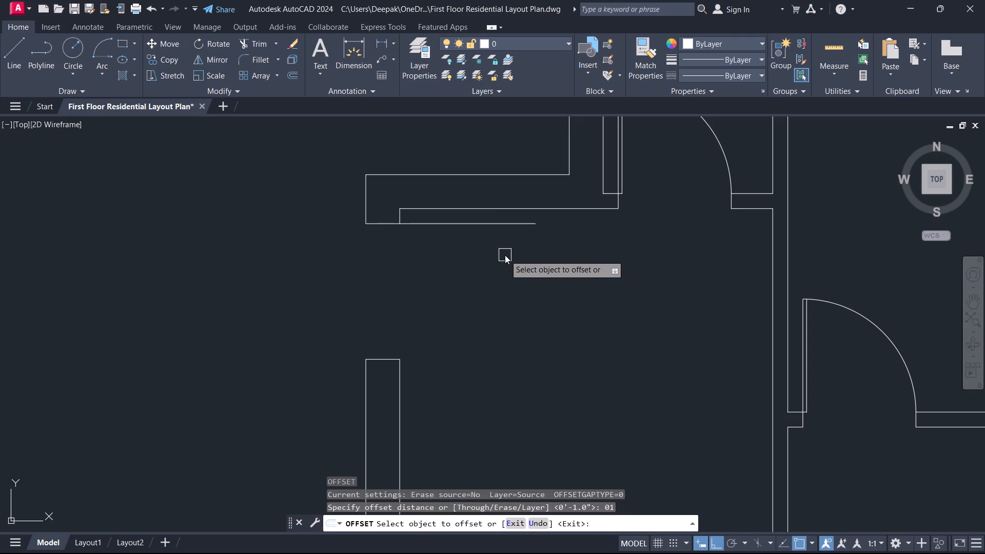
{"action": "key", "text": "period"}
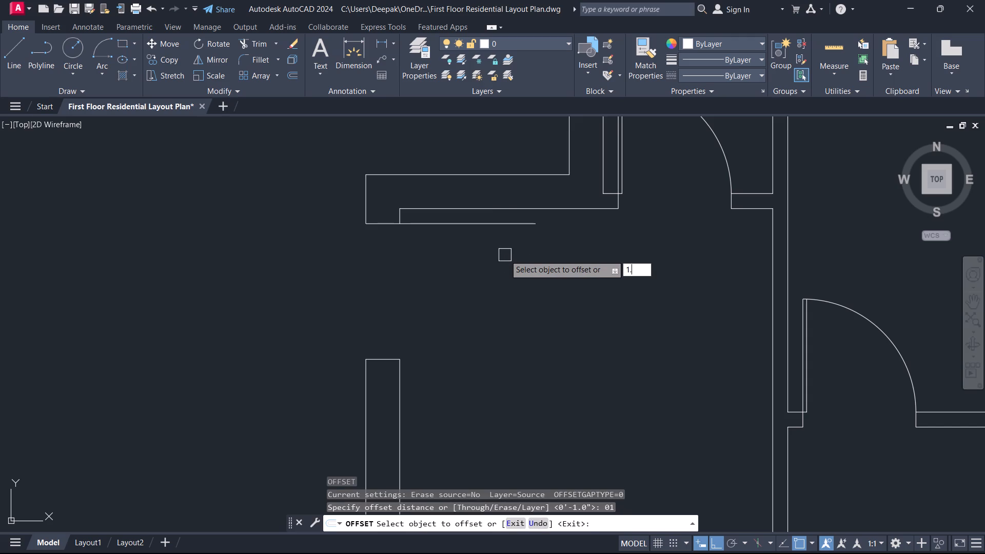
{"action": "key", "text": "Return"}
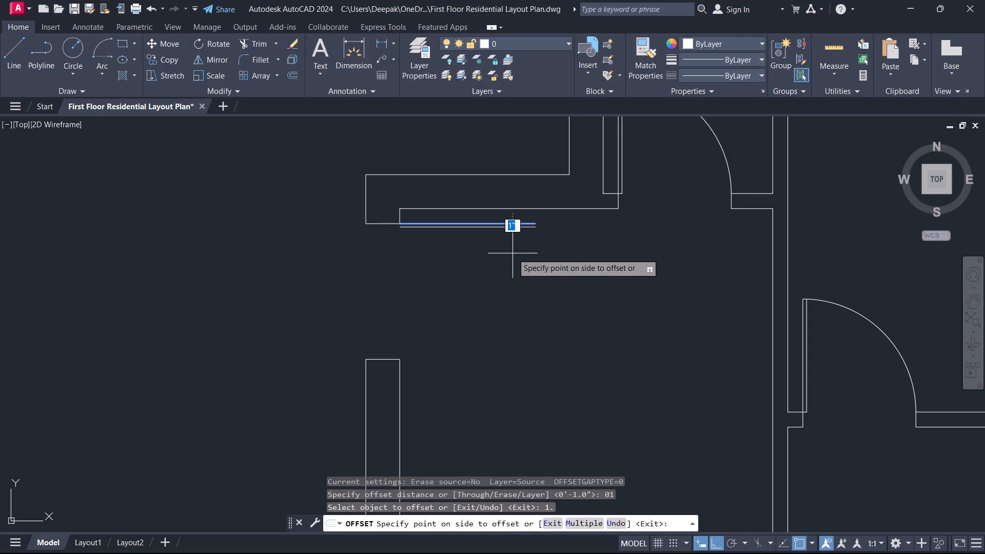
{"action": "left_click", "coordinate": [513, 253]}
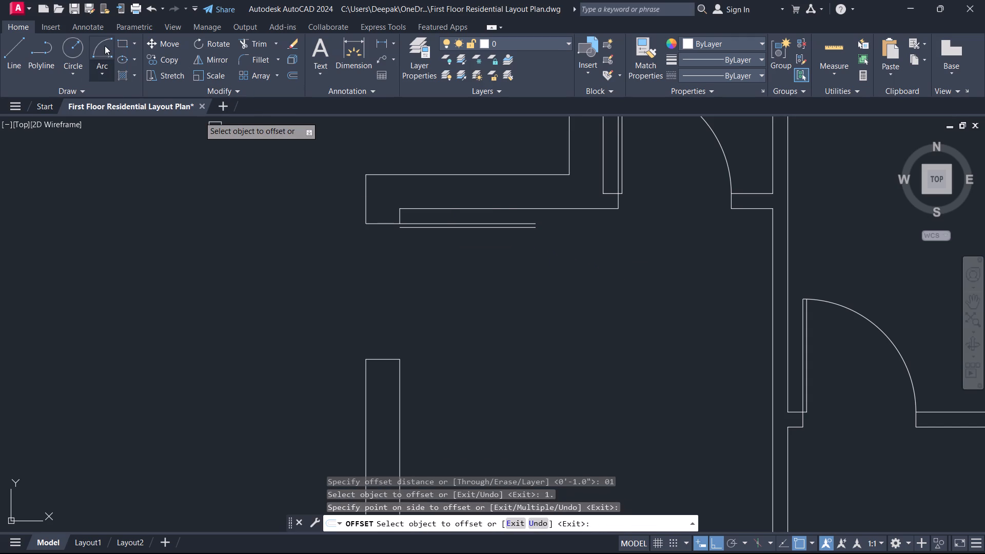
Draw the west door's swing arc from the south jamb's inner corner, centred on the north jamb's inner corner, to the leaf's east end.
{"action": "left_click", "coordinate": [105, 46]}
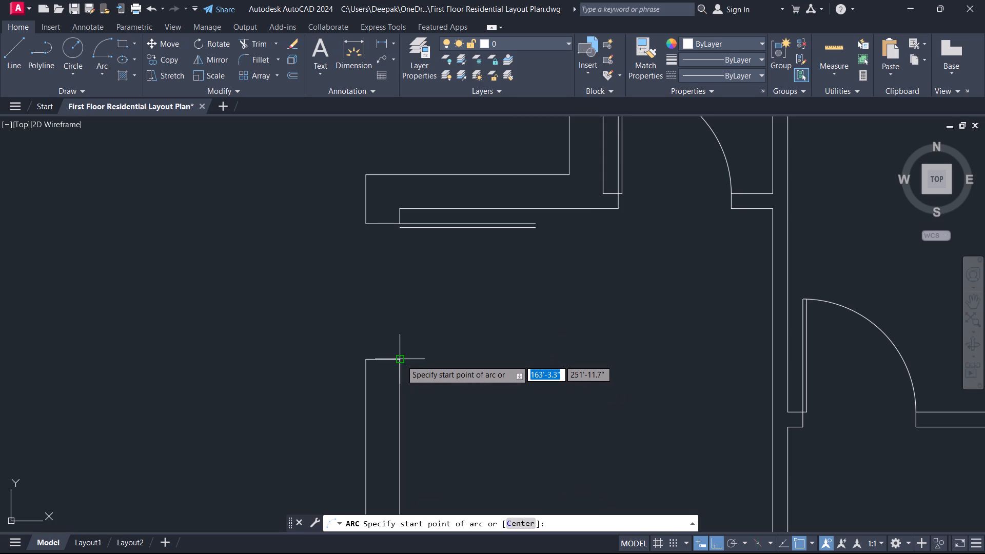
{"action": "left_click", "coordinate": [401, 360]}
{"action": "scroll", "coordinate": [375, 209], "scroll_direction": "up", "scroll_amount": 1}
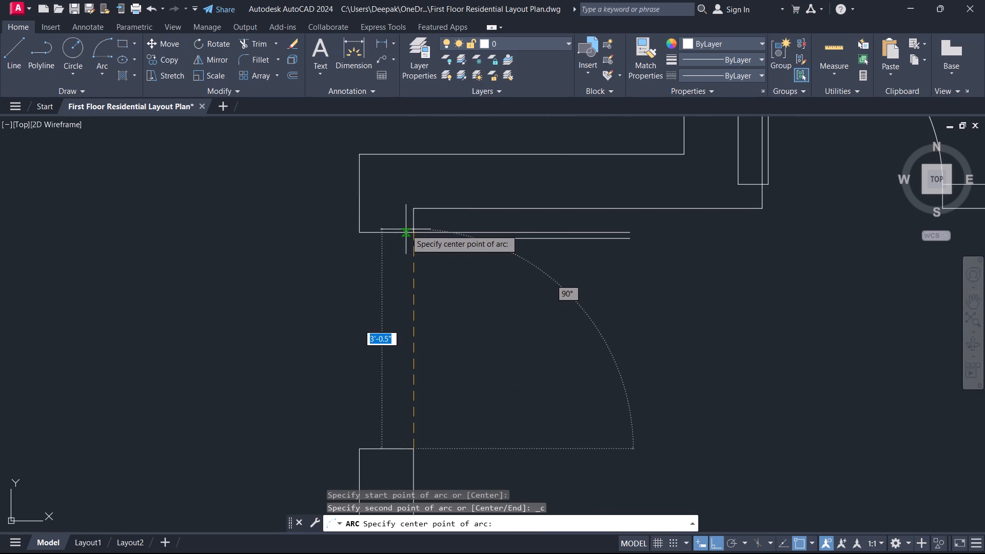
{"action": "left_click", "coordinate": [411, 230]}
{"action": "left_click", "coordinate": [765, 286]}
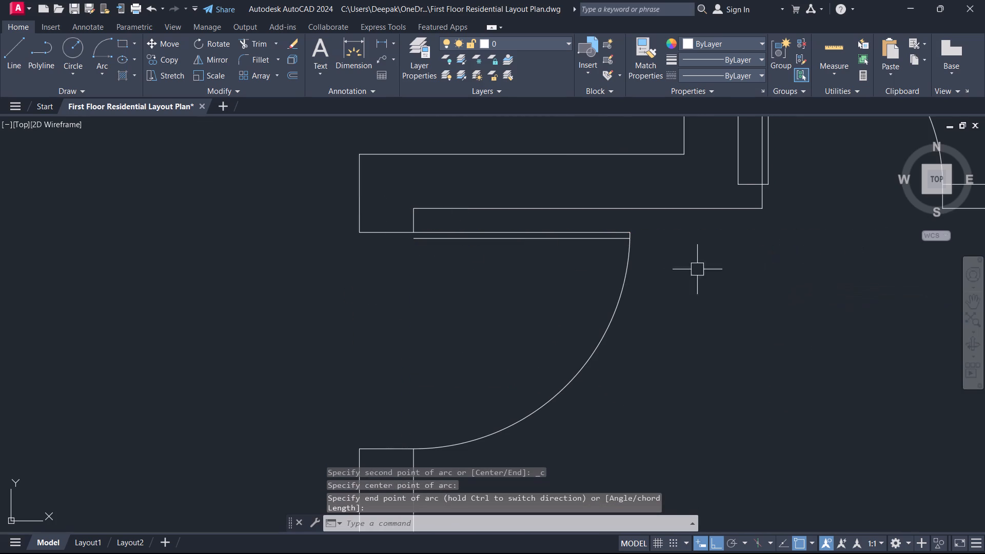
Trim the east end of the west door's second leaf line where it passes the swing arc.
{"action": "scroll", "coordinate": [608, 242], "scroll_direction": "up", "scroll_amount": 4}
{"action": "scroll", "coordinate": [717, 246], "scroll_direction": "up", "scroll_amount": 5}
{"action": "middle_click_drag", "start_coordinate": [754, 179], "coordinate": [362, 507]}
{"action": "scroll", "coordinate": [434, 468], "scroll_direction": "up", "scroll_amount": 1}
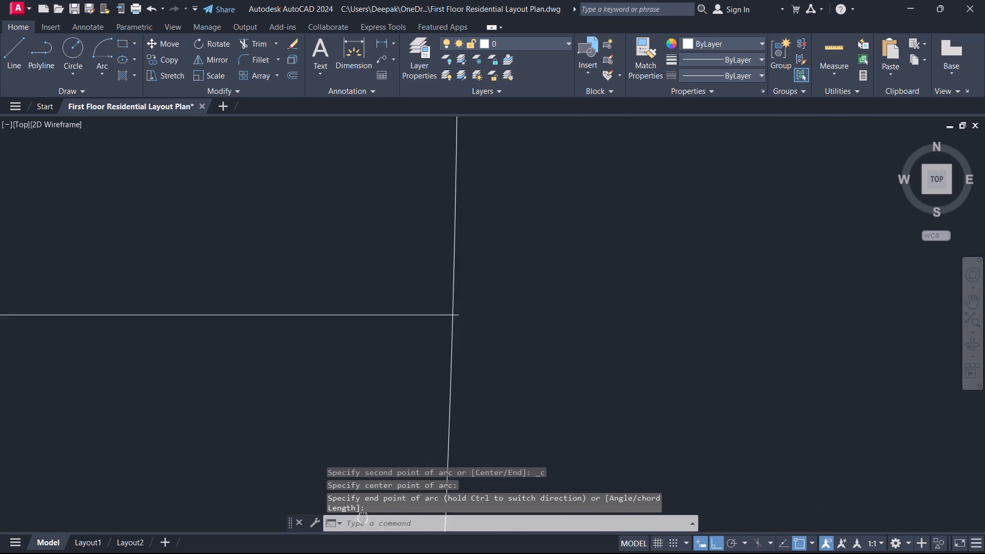
{"action": "middle_click_drag", "start_coordinate": [362, 507], "coordinate": [364, 491]}
{"action": "scroll", "coordinate": [365, 359], "scroll_direction": "up", "scroll_amount": 2}
{"action": "scroll", "coordinate": [600, 199], "scroll_direction": "up", "scroll_amount": 3}
{"action": "right_click", "coordinate": [632, 263]}
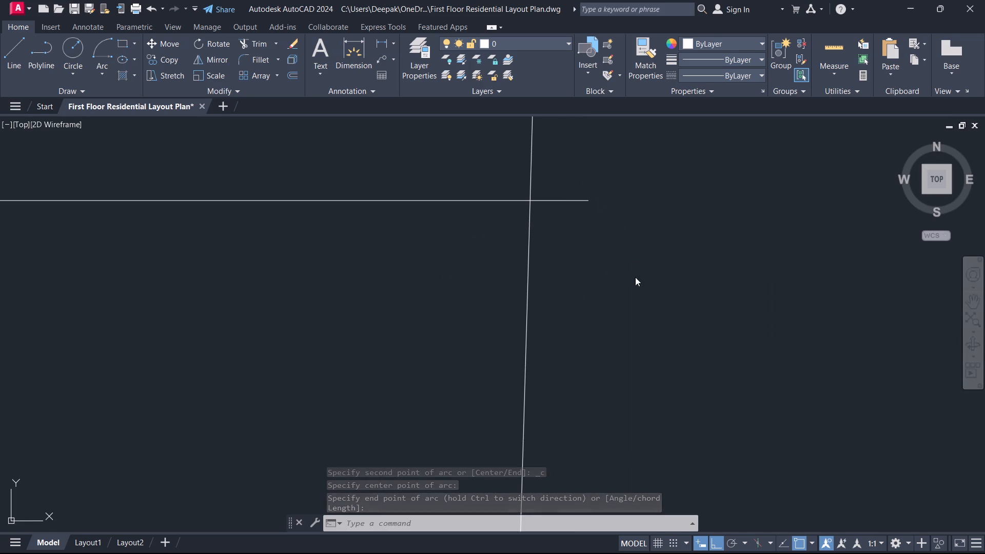
{"action": "left_click", "coordinate": [718, 289]}
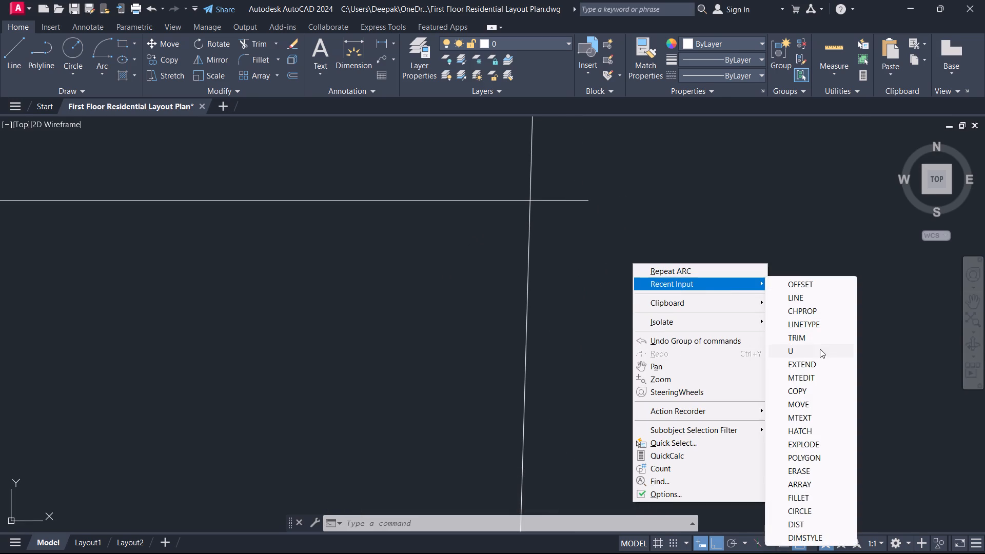
{"action": "left_click", "coordinate": [822, 341]}
{"action": "left_click", "coordinate": [587, 200]}
{"action": "right_click", "coordinate": [587, 200]}
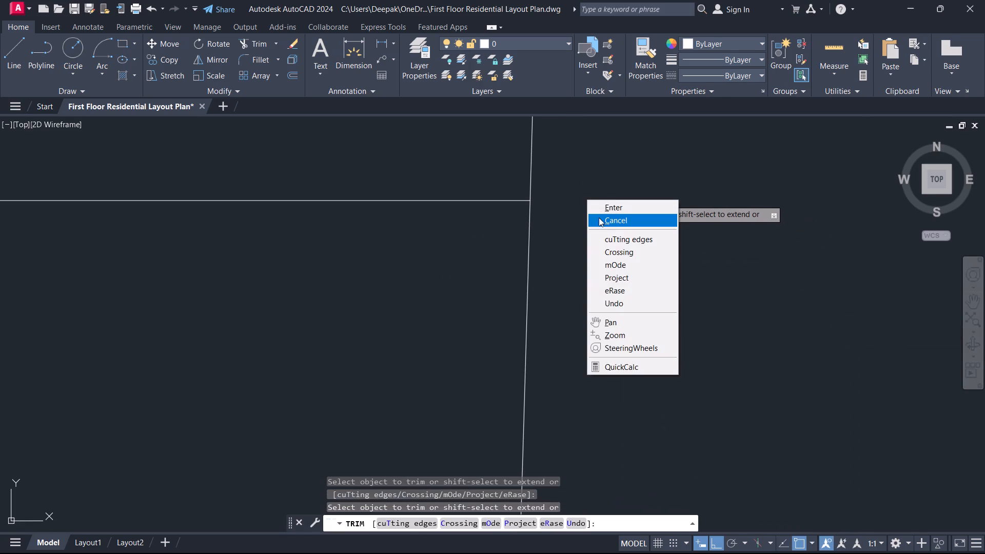
{"action": "left_click", "coordinate": [614, 222]}
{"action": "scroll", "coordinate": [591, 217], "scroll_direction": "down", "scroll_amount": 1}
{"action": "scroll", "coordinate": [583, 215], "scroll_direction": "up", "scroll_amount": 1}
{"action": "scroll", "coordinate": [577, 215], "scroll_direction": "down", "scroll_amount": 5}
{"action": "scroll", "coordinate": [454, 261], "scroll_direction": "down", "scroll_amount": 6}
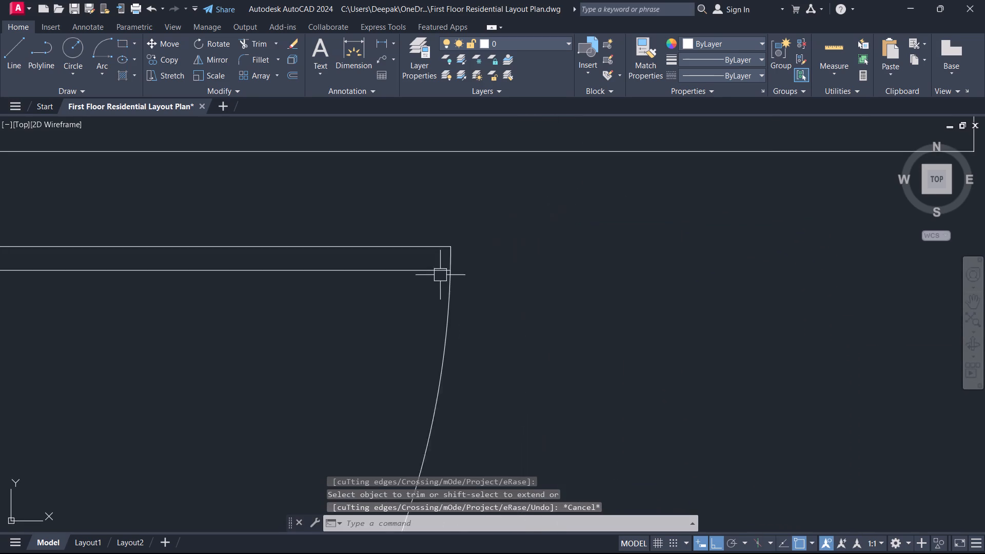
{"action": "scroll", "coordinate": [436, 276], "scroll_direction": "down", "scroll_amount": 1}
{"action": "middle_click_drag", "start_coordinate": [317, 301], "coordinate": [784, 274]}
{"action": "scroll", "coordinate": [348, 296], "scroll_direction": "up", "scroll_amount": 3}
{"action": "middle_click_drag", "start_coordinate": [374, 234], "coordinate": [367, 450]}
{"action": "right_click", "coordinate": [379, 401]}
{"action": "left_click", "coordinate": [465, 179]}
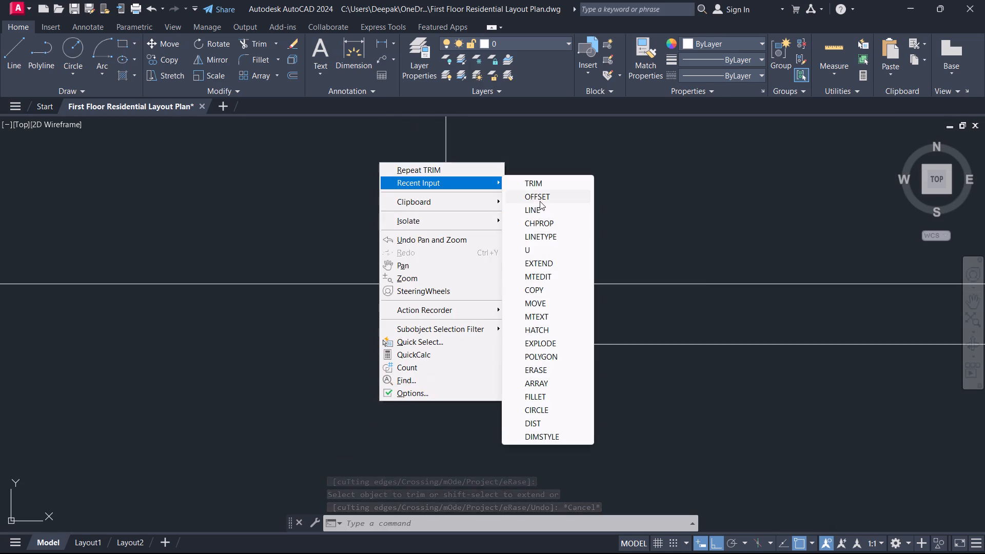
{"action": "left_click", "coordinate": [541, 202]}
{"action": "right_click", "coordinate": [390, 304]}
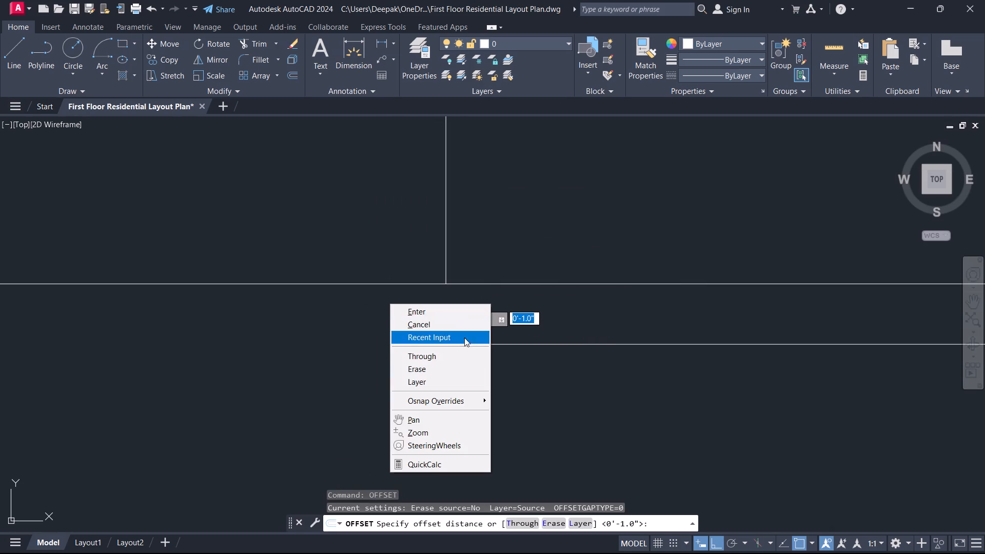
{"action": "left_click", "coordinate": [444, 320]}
Close the west end of the west door's leaf with a short vertical line between its two leaf lines.
{"action": "right_click", "coordinate": [444, 320]}
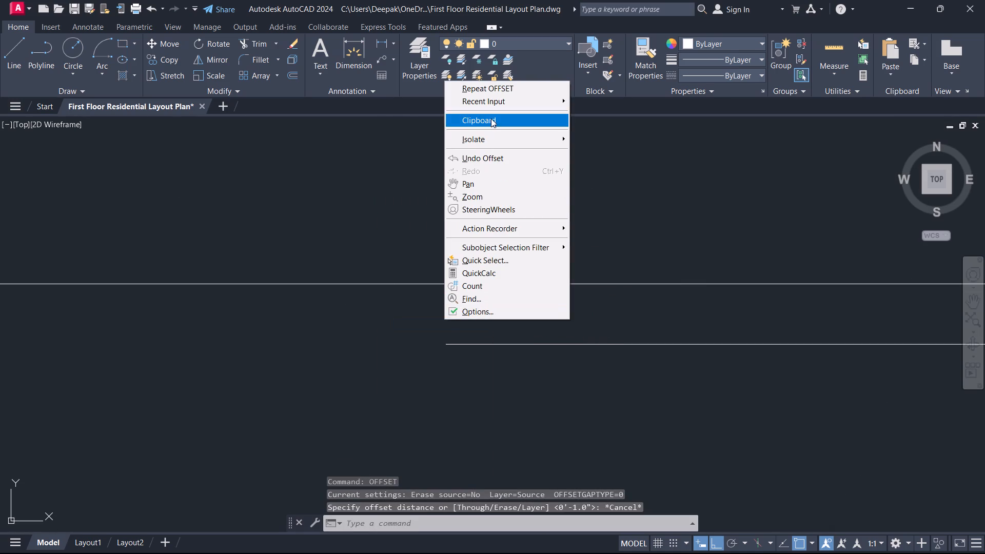
{"action": "left_click", "coordinate": [507, 99]}
{"action": "left_click", "coordinate": [629, 123]}
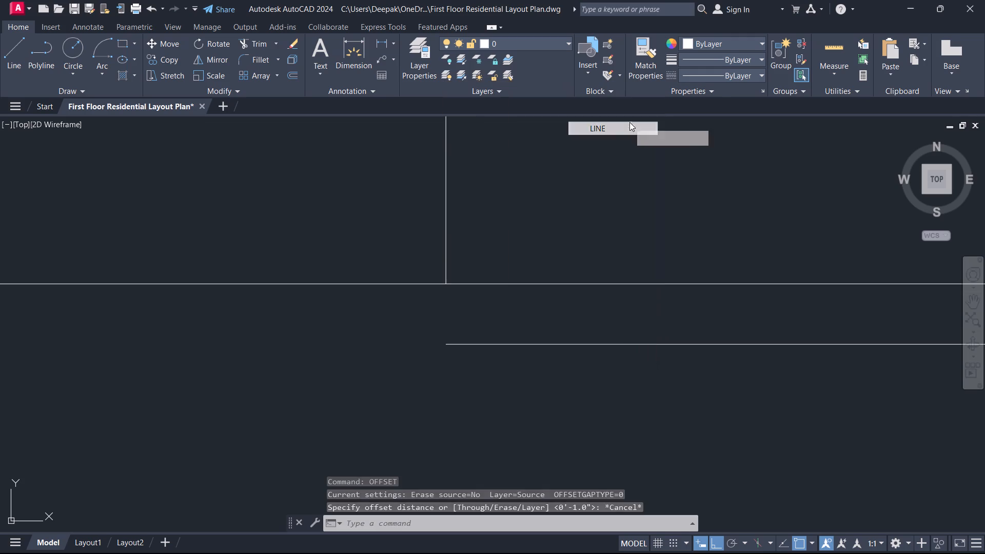
{"action": "left_click", "coordinate": [445, 343]}
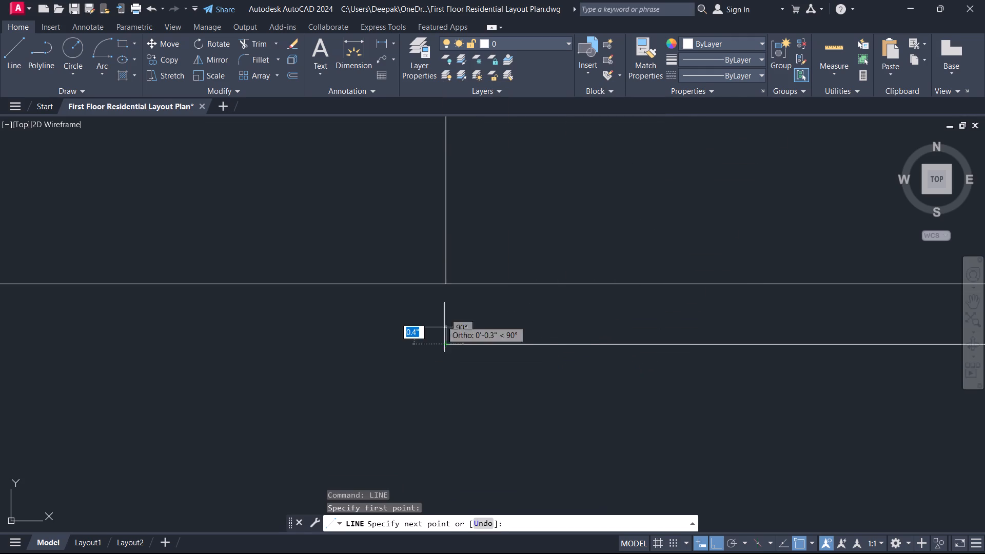
{"action": "left_click", "coordinate": [447, 287]}
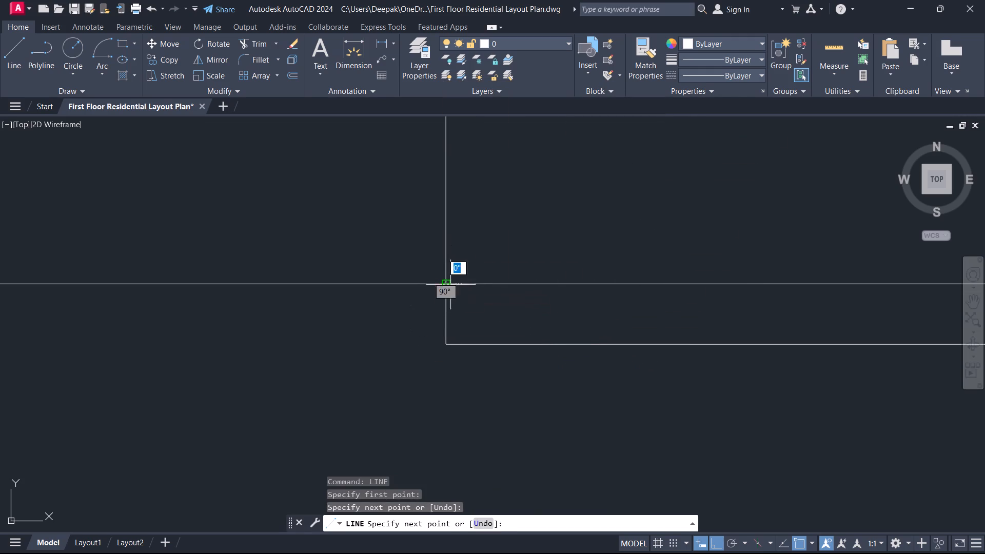
{"action": "right_click", "coordinate": [520, 227]}
{"action": "left_click", "coordinate": [564, 248]}
Draw a 3' door leaf line south from the south corner of the east jamb at the store's north opening.
{"action": "scroll", "coordinate": [548, 284], "scroll_direction": "down", "scroll_amount": 5}
{"action": "scroll", "coordinate": [548, 286], "scroll_direction": "up", "scroll_amount": 1}
{"action": "scroll", "coordinate": [546, 287], "scroll_direction": "down", "scroll_amount": 3}
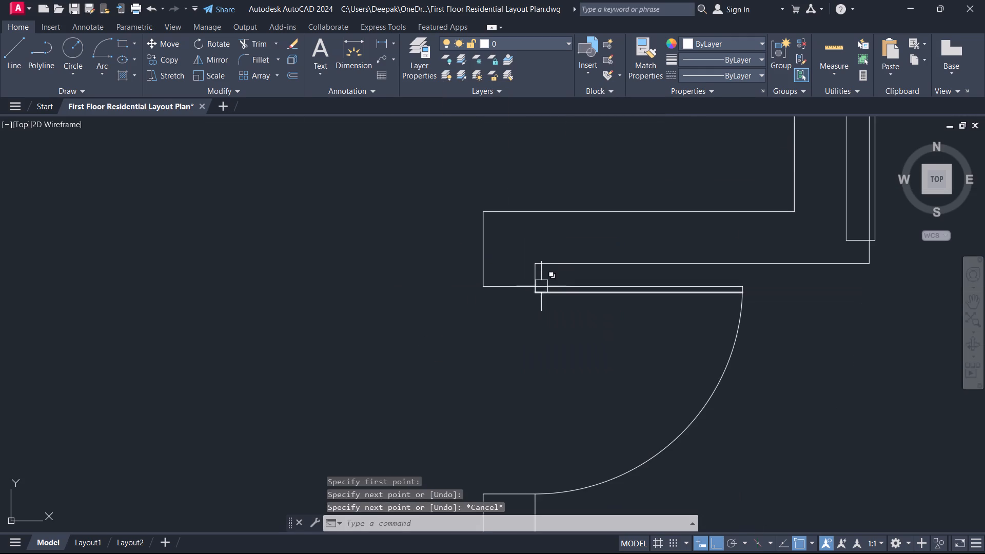
{"action": "scroll", "coordinate": [592, 343], "scroll_direction": "down", "scroll_amount": 3}
{"action": "scroll", "coordinate": [734, 444], "scroll_direction": "down", "scroll_amount": 3}
{"action": "middle_click_drag", "start_coordinate": [734, 444], "coordinate": [511, 340]}
{"action": "scroll", "coordinate": [498, 336], "scroll_direction": "up", "scroll_amount": 2}
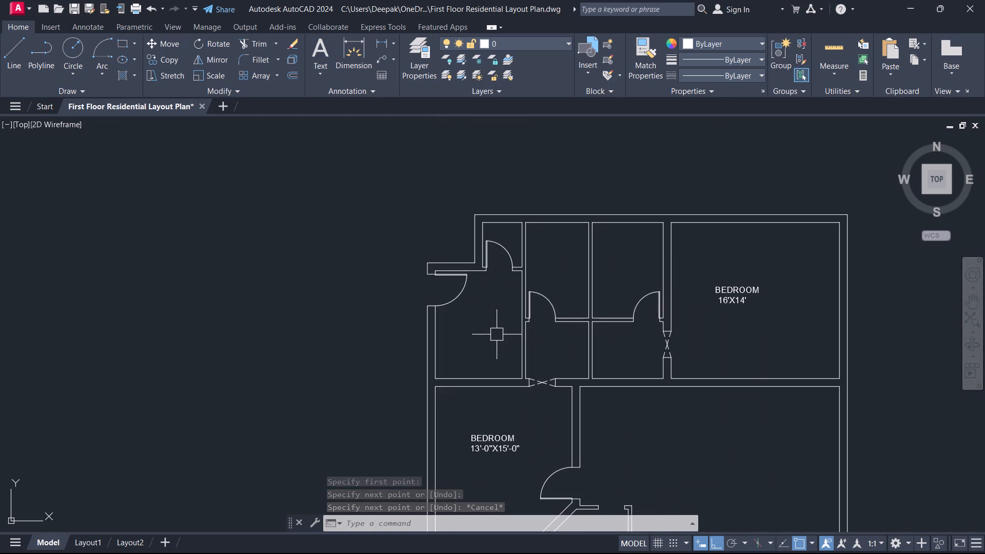
{"action": "middle_click_drag", "start_coordinate": [497, 409], "coordinate": [389, 232]}
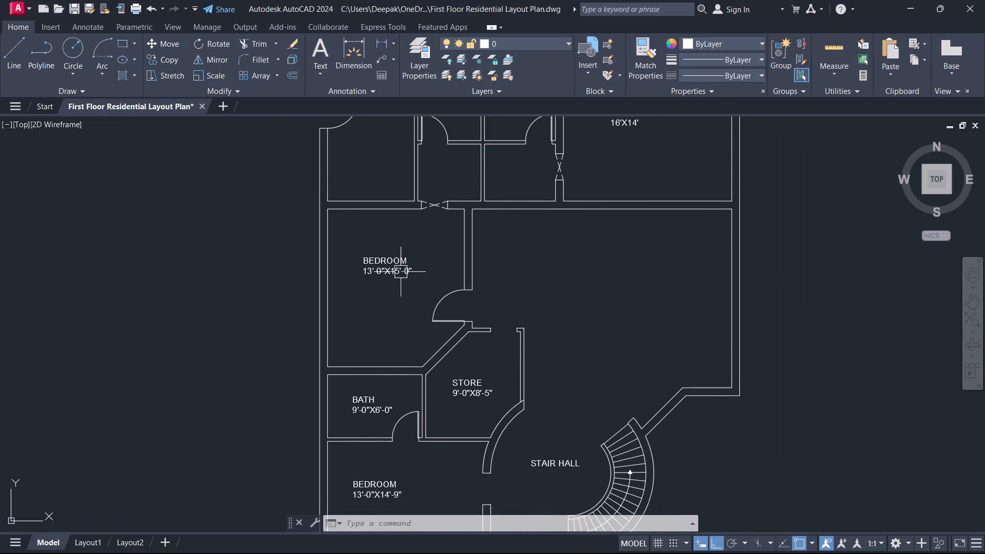
{"action": "scroll", "coordinate": [407, 307], "scroll_direction": "up", "scroll_amount": 1}
{"action": "scroll", "coordinate": [424, 261], "scroll_direction": "down", "scroll_amount": 1}
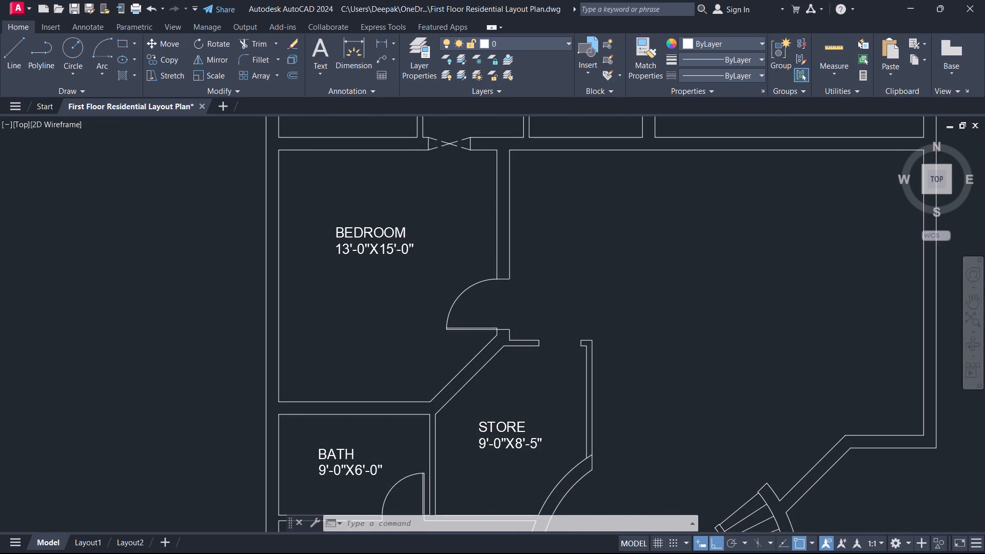
{"action": "scroll", "coordinate": [441, 375], "scroll_direction": "up", "scroll_amount": 1}
{"action": "scroll", "coordinate": [505, 295], "scroll_direction": "up", "scroll_amount": 1}
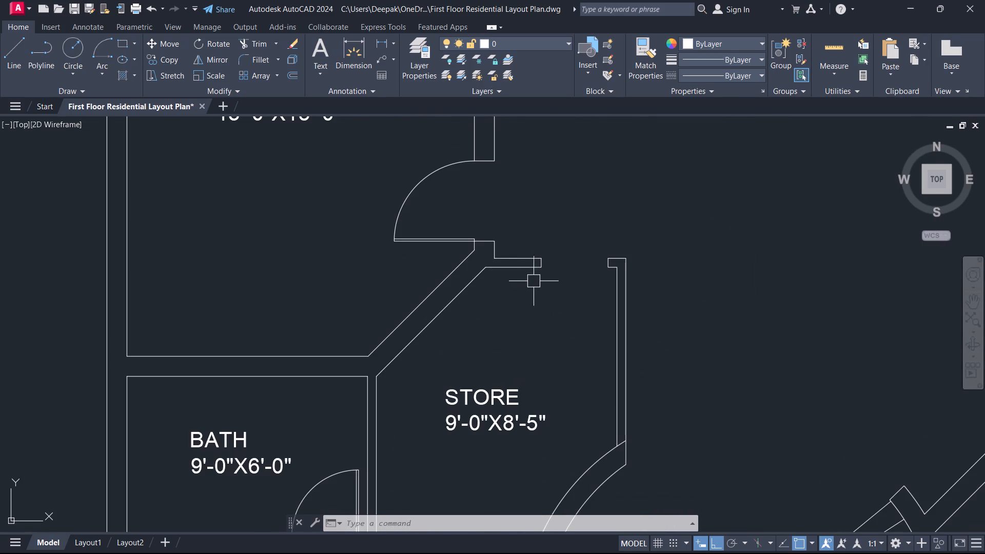
{"action": "type", "text": "L"}
{"action": "key", "text": "space"}
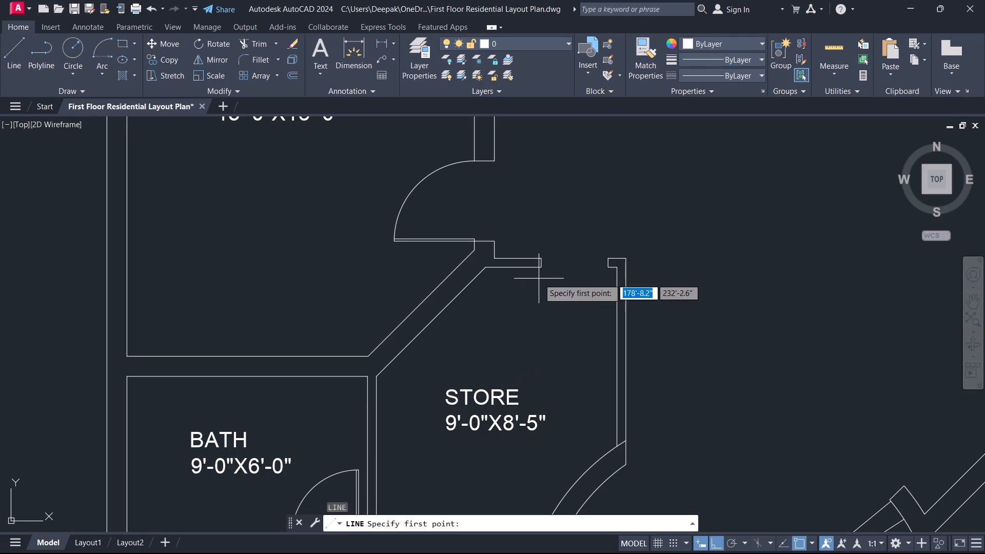
{"action": "scroll", "coordinate": [607, 255], "scroll_direction": "up", "scroll_amount": 2}
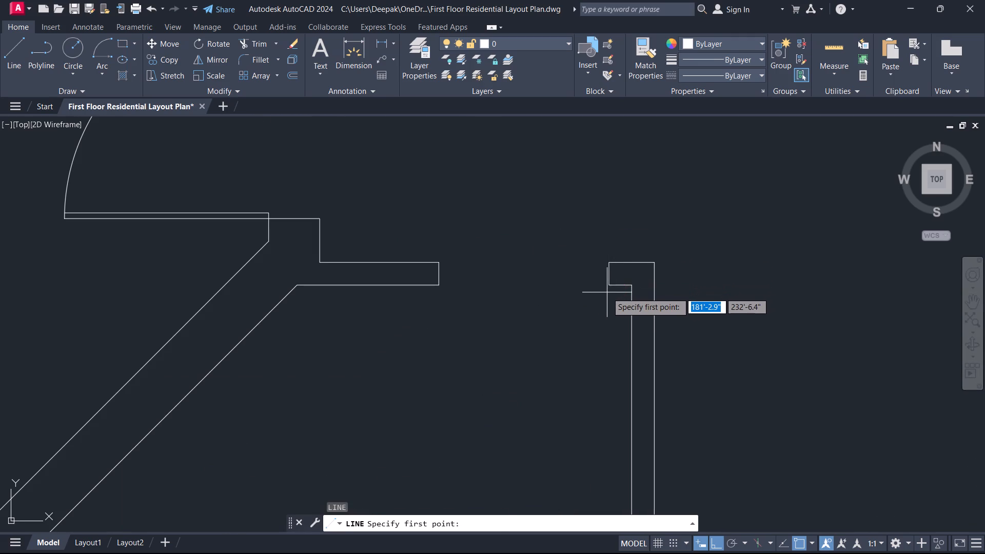
{"action": "left_click", "coordinate": [612, 283]}
{"action": "scroll", "coordinate": [607, 375], "scroll_direction": "down", "scroll_amount": 2}
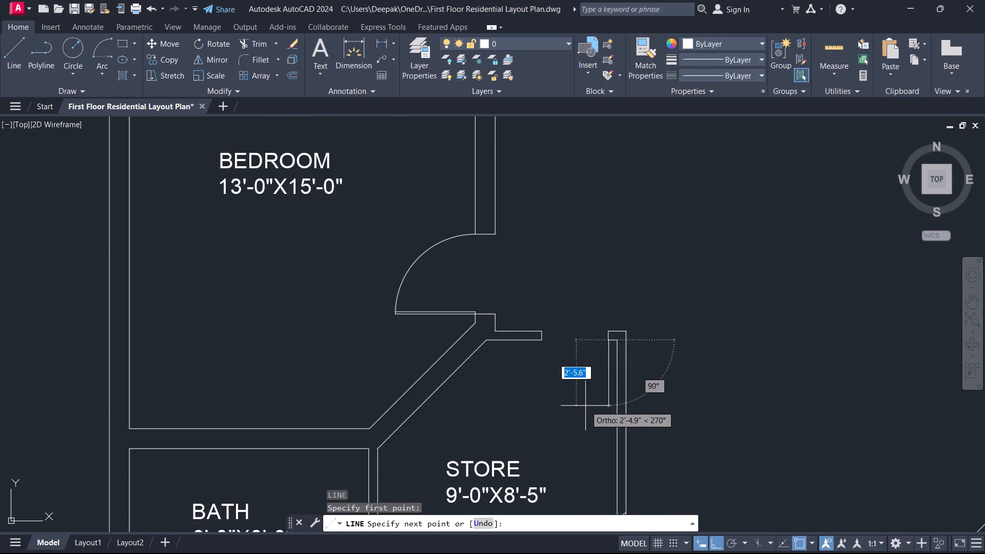
{"action": "middle_click_drag", "start_coordinate": [585, 406], "coordinate": [599, 344]}
{"action": "scroll", "coordinate": [599, 347], "scroll_direction": "up", "scroll_amount": 1}
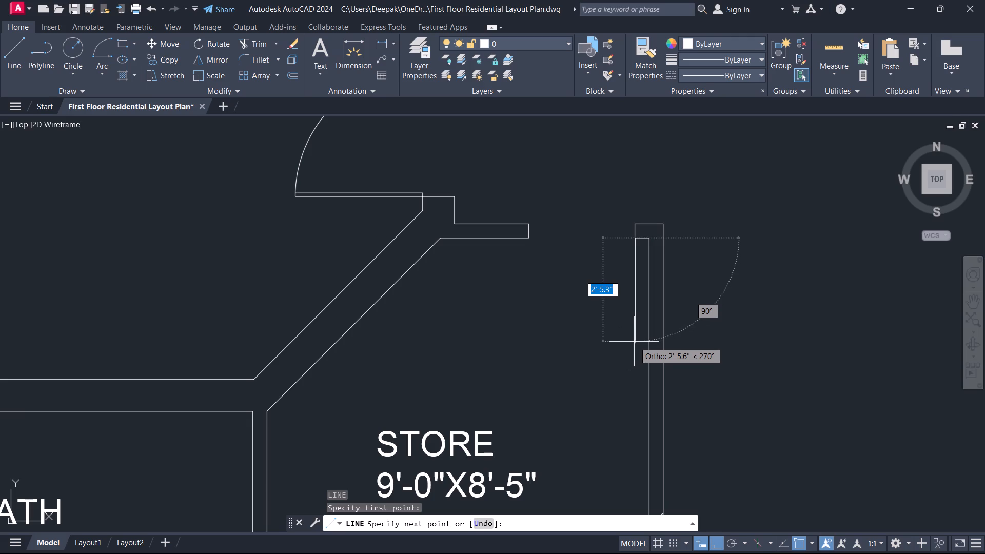
{"action": "key", "text": "2"}
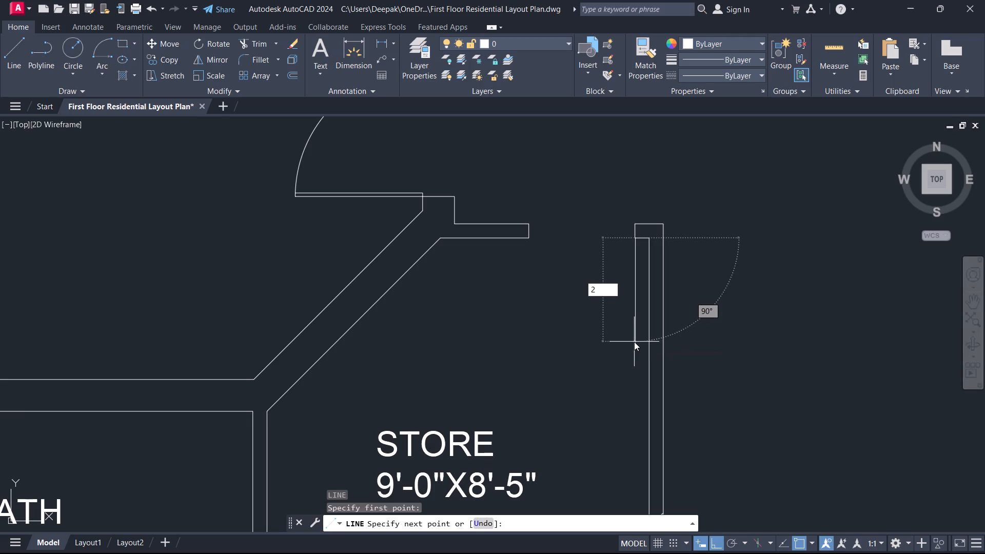
{"action": "key", "text": "BackSpace"}
{"action": "type", "text": "3'"}
{"action": "key", "text": "Return"}
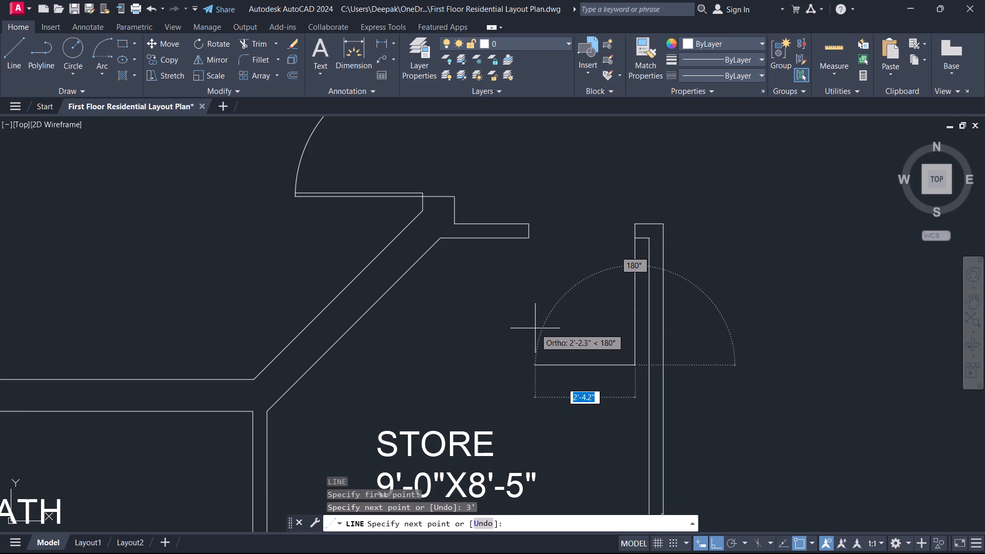
{"action": "right_click", "coordinate": [534, 328]}
{"action": "left_click", "coordinate": [580, 350]}
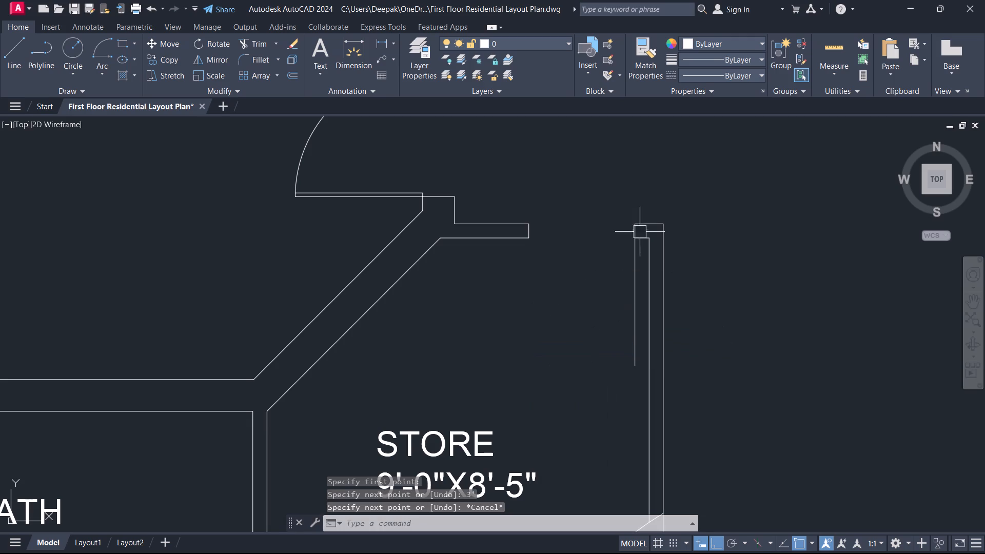
Offset the store door's leaf line 1" to the west.
{"action": "scroll", "coordinate": [628, 236], "scroll_direction": "up", "scroll_amount": 1}
{"action": "type", "text": "O"}
{"action": "key", "text": "space"}
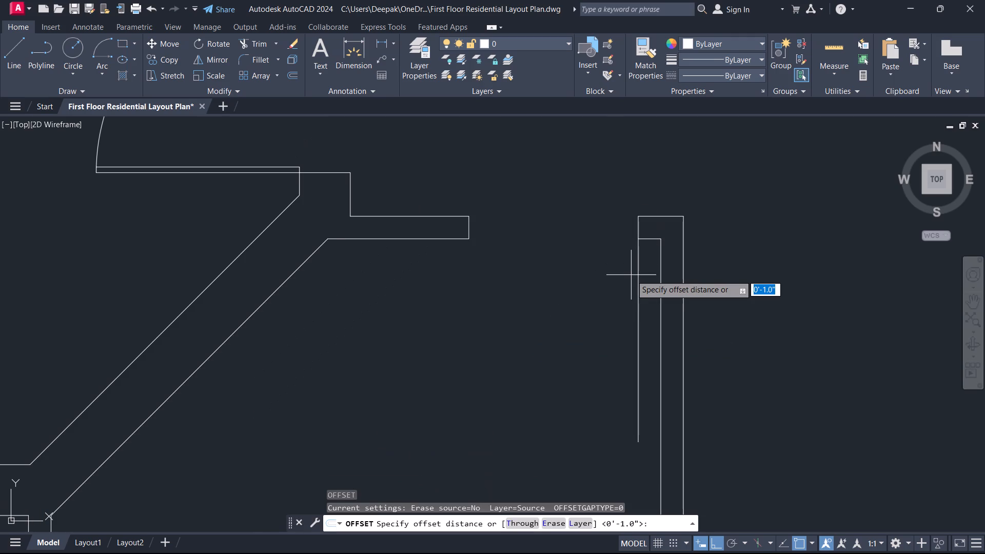
{"action": "key", "text": "1"}
{"action": "key", "text": "Return"}
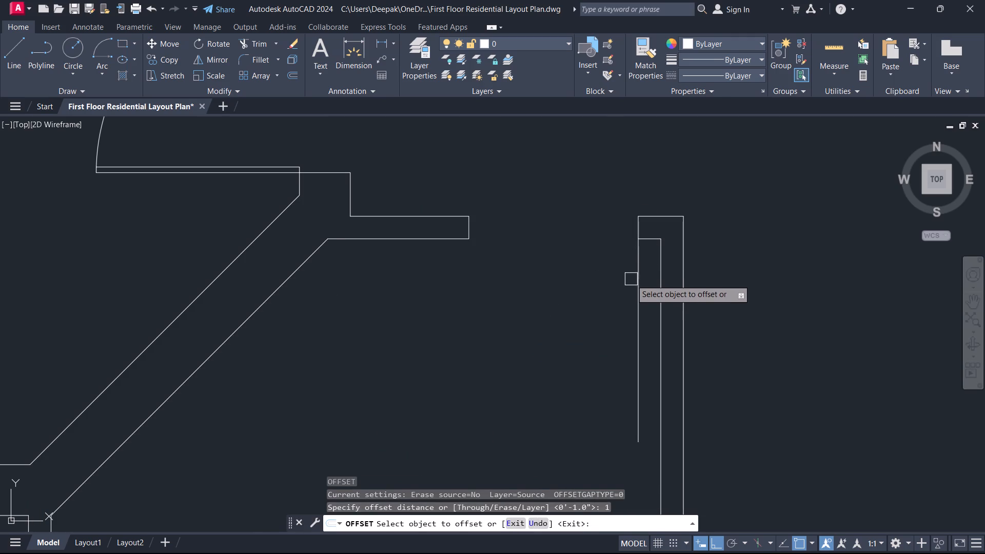
{"action": "left_click_drag", "start_coordinate": [636, 288], "coordinate": [634, 294]}
{"action": "left_click", "coordinate": [595, 312]}
{"action": "key", "text": "Escape"}
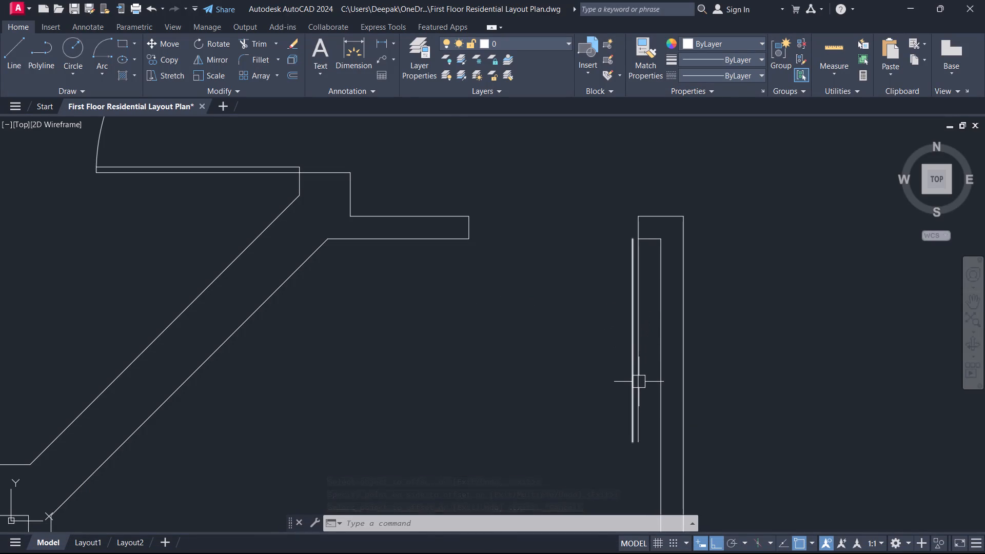
Close the north end of the store door's leaf with a short horizontal line between its two leaf lines.
{"action": "type", "text": "L"}
{"action": "key", "text": "space"}
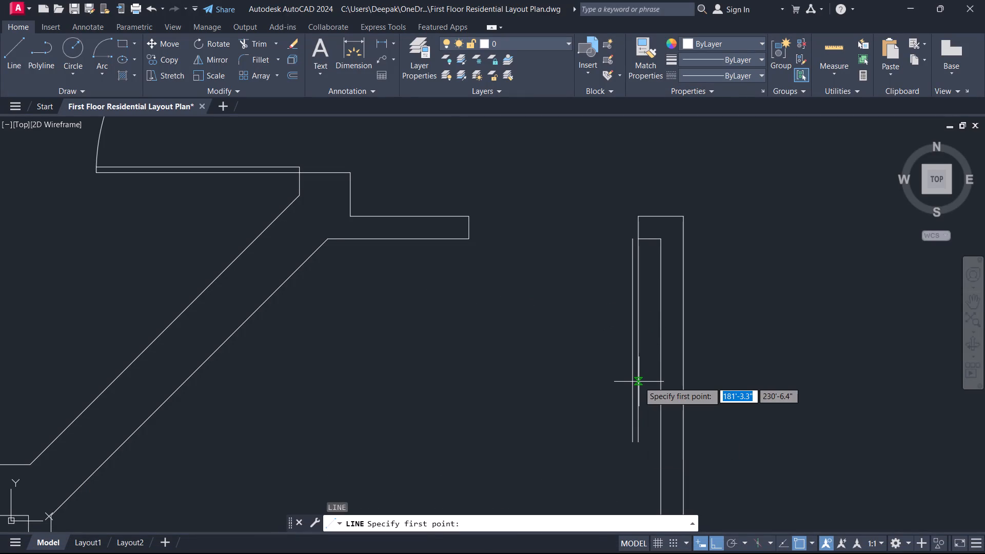
{"action": "scroll", "coordinate": [573, 244], "scroll_direction": "up", "scroll_amount": 3}
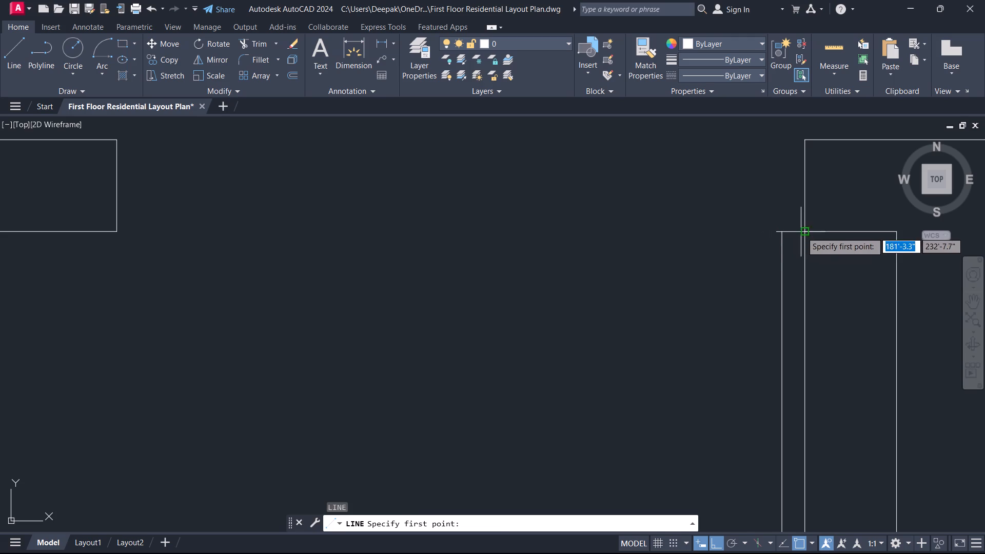
{"action": "left_click", "coordinate": [803, 232]}
{"action": "left_click", "coordinate": [785, 231]}
{"action": "right_click", "coordinate": [754, 232]}
{"action": "left_click", "coordinate": [785, 252]}
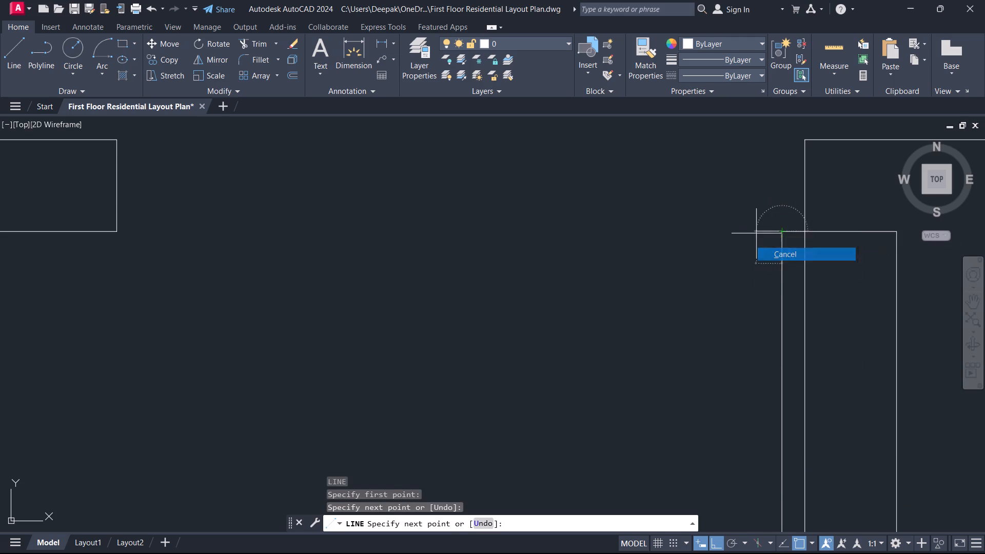
Draw the store door's quarter-circle swing arc from the west jamb's south corner, centred on the east jamb's south corner, ending due south.
{"action": "scroll", "coordinate": [721, 298], "scroll_direction": "down", "scroll_amount": 4}
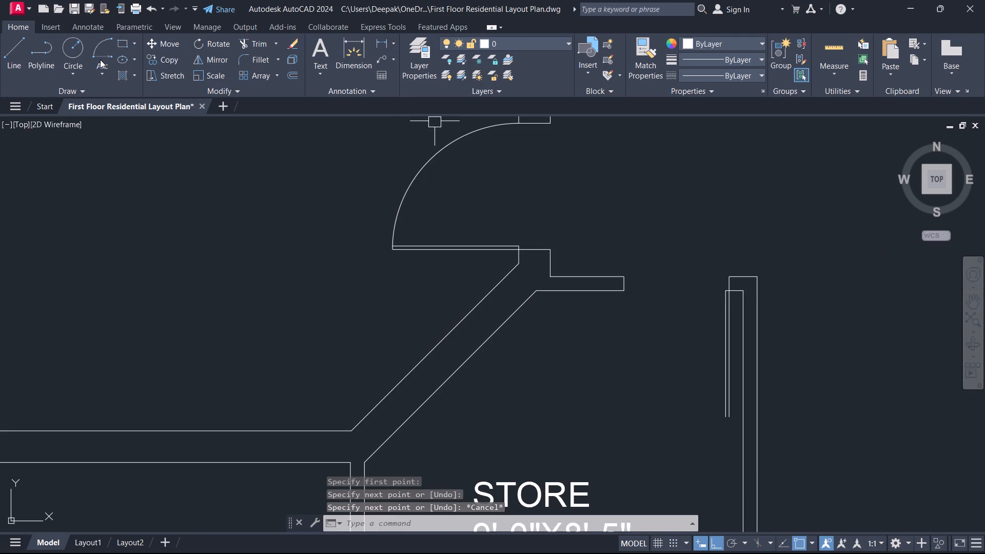
{"action": "left_click", "coordinate": [104, 60]}
{"action": "left_click", "coordinate": [624, 292]}
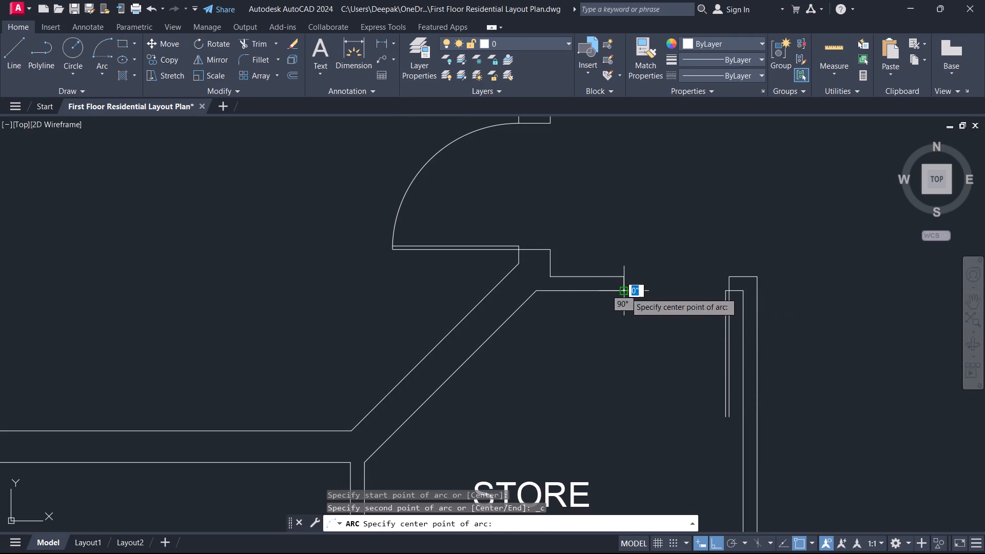
{"action": "left_click", "coordinate": [729, 294]}
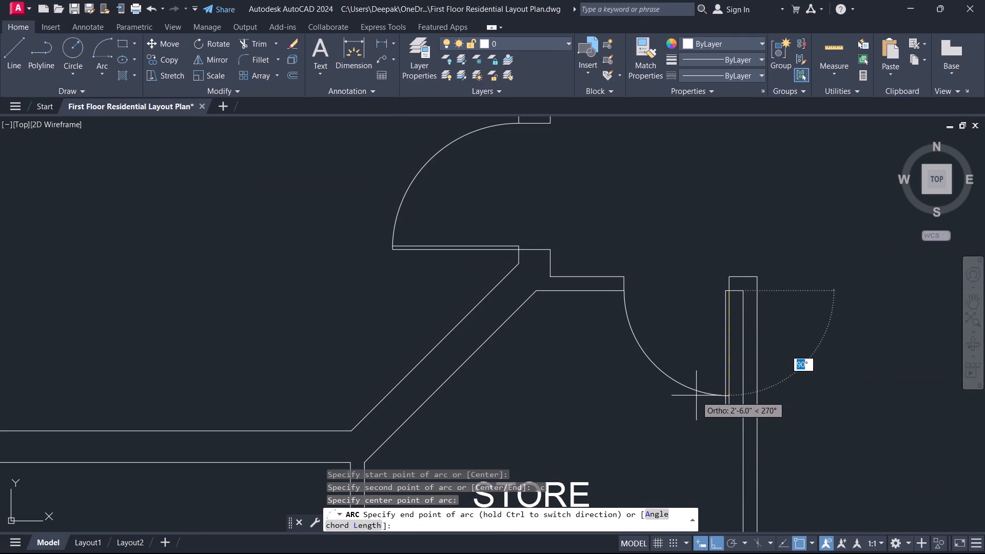
{"action": "left_click", "coordinate": [694, 372]}
Trim the south ends of both store door leaf lines where they pass the swing arc.
{"action": "right_click", "coordinate": [694, 371]}
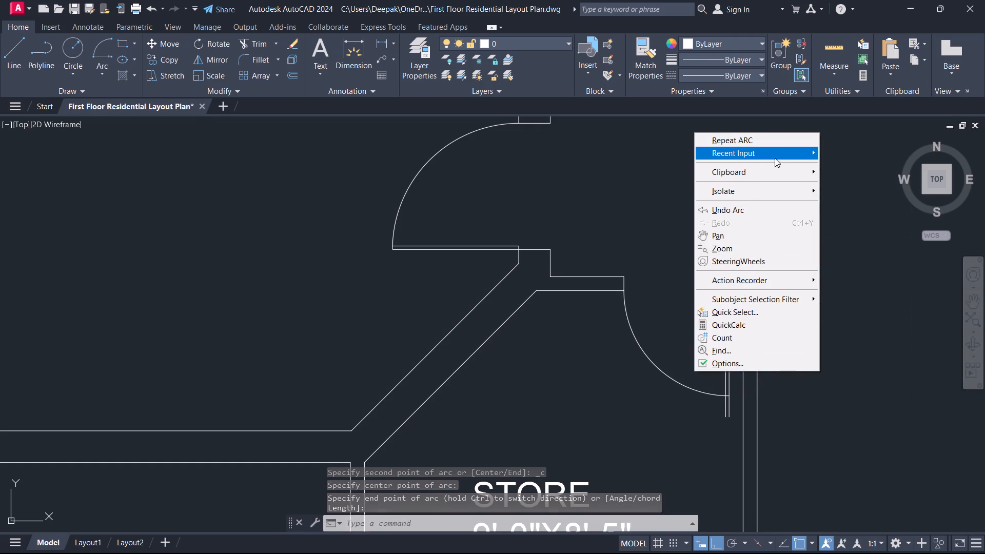
{"action": "left_click", "coordinate": [879, 182]}
{"action": "scroll", "coordinate": [694, 437], "scroll_direction": "up", "scroll_amount": 2}
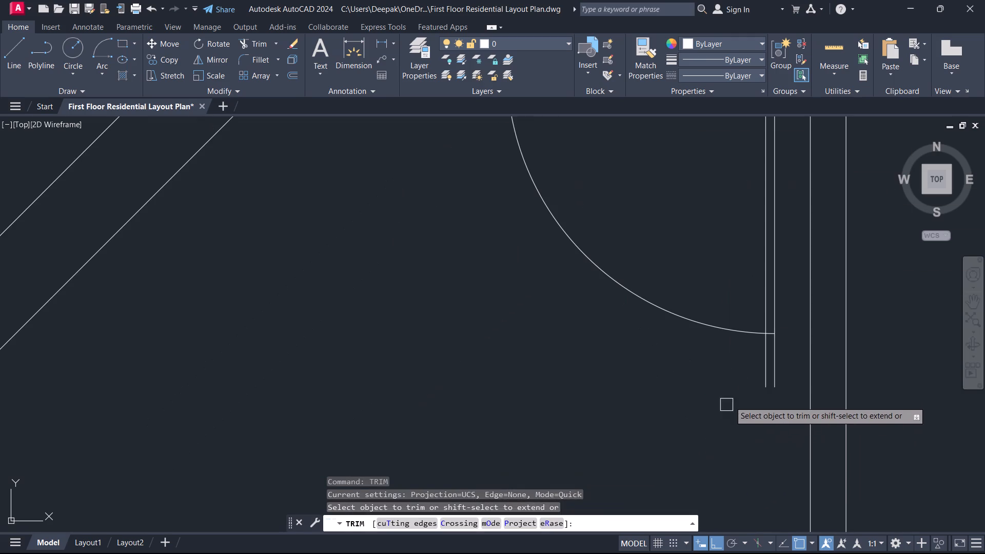
{"action": "left_click", "coordinate": [732, 399]}
{"action": "left_click", "coordinate": [779, 370]}
{"action": "right_click", "coordinate": [779, 370]}
{"action": "left_click", "coordinate": [786, 391]}
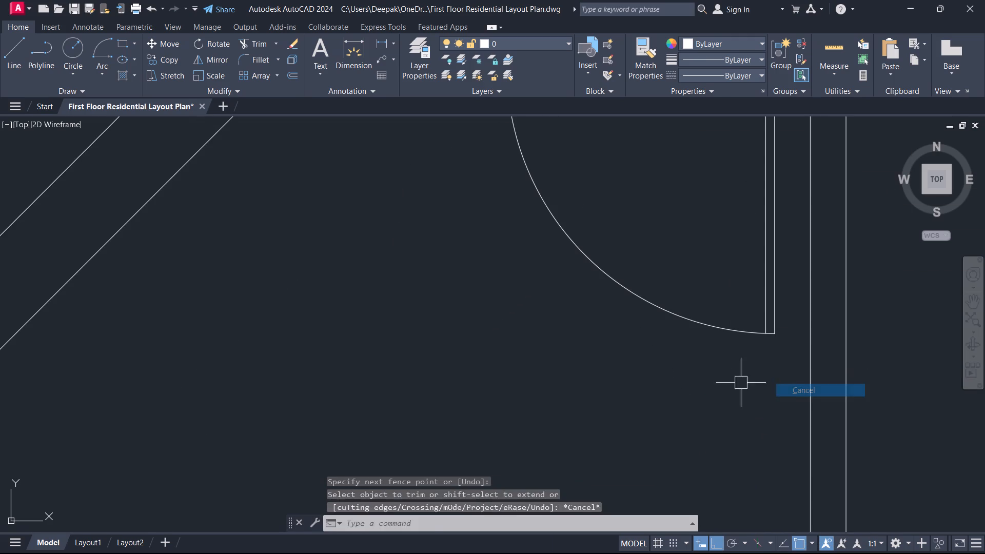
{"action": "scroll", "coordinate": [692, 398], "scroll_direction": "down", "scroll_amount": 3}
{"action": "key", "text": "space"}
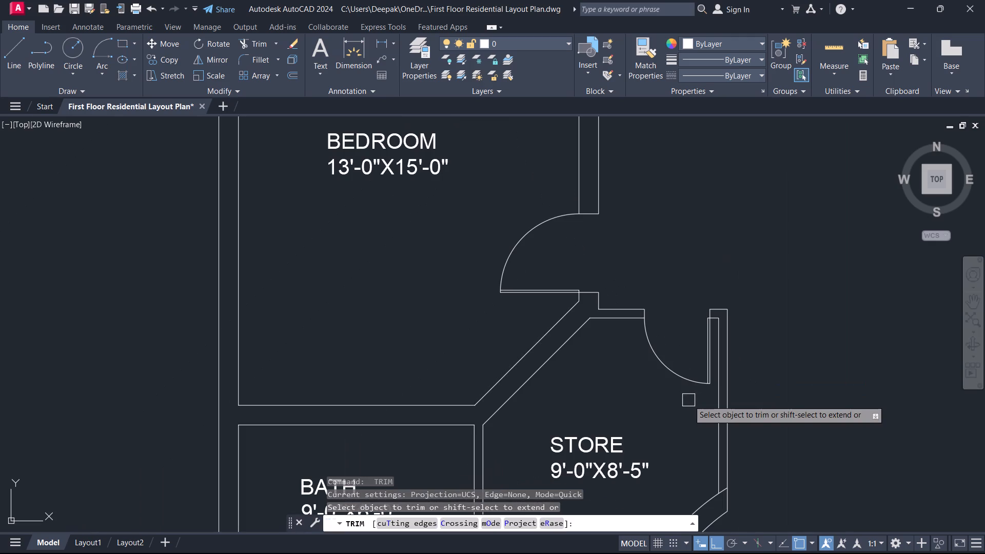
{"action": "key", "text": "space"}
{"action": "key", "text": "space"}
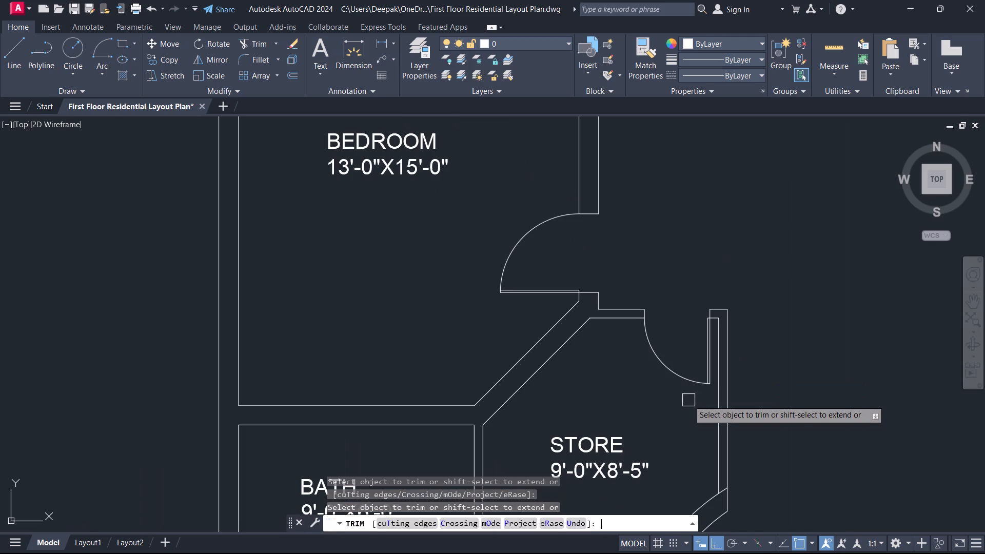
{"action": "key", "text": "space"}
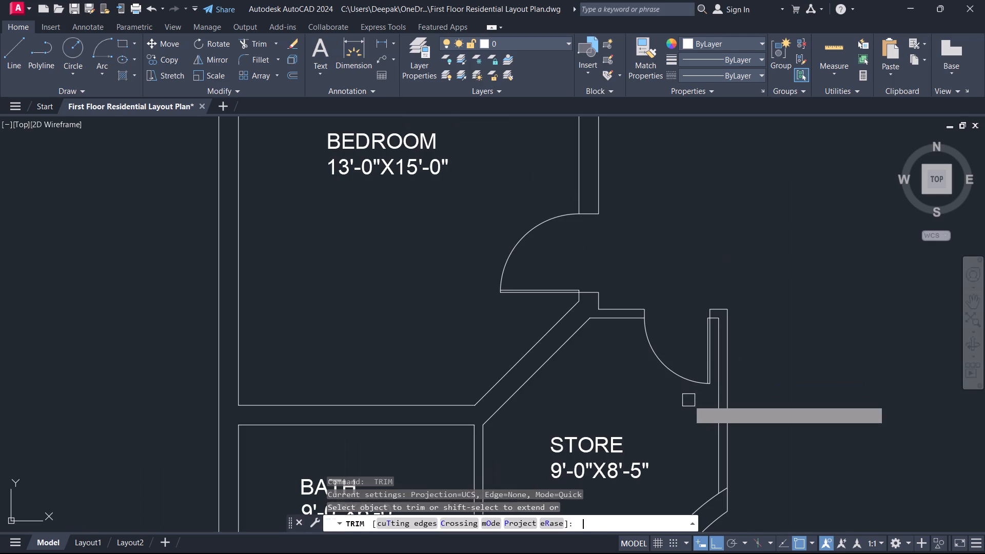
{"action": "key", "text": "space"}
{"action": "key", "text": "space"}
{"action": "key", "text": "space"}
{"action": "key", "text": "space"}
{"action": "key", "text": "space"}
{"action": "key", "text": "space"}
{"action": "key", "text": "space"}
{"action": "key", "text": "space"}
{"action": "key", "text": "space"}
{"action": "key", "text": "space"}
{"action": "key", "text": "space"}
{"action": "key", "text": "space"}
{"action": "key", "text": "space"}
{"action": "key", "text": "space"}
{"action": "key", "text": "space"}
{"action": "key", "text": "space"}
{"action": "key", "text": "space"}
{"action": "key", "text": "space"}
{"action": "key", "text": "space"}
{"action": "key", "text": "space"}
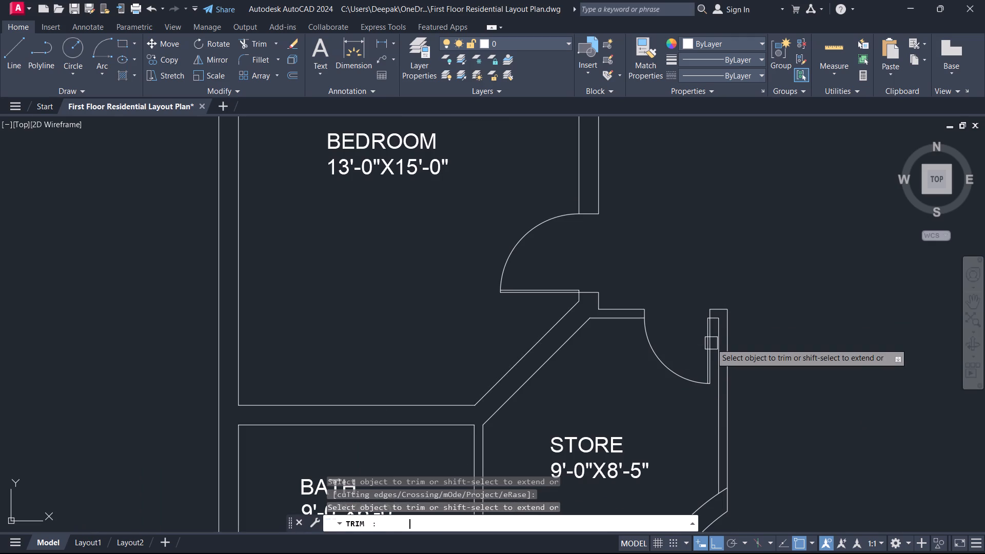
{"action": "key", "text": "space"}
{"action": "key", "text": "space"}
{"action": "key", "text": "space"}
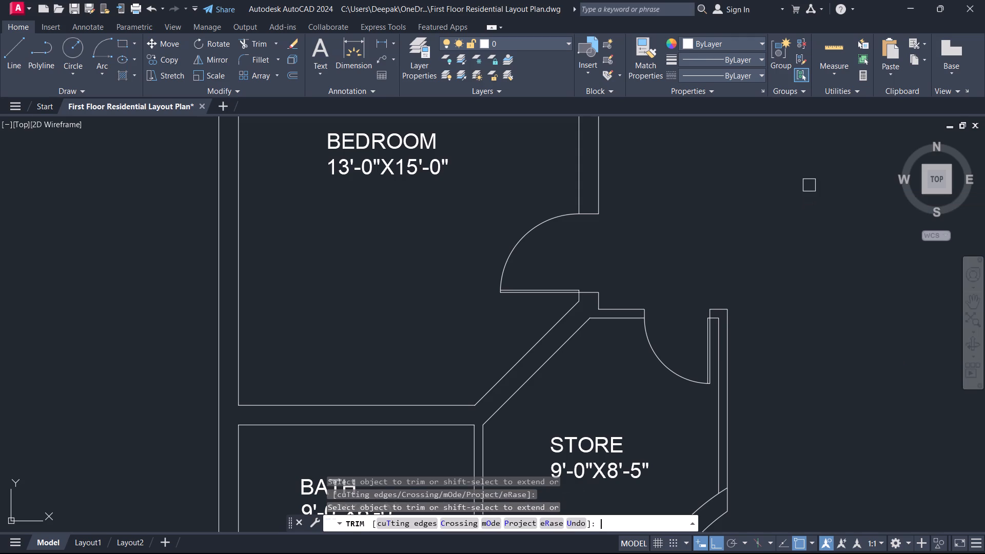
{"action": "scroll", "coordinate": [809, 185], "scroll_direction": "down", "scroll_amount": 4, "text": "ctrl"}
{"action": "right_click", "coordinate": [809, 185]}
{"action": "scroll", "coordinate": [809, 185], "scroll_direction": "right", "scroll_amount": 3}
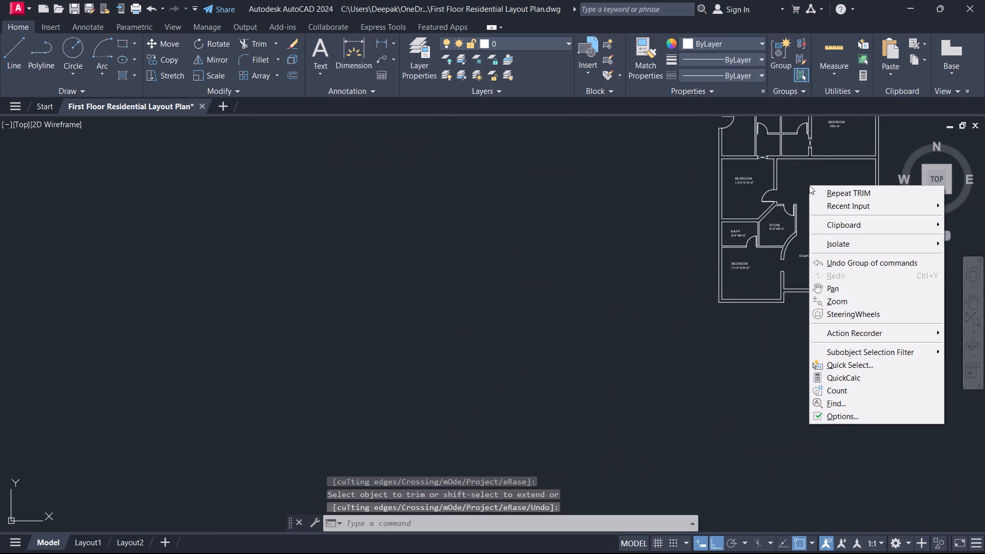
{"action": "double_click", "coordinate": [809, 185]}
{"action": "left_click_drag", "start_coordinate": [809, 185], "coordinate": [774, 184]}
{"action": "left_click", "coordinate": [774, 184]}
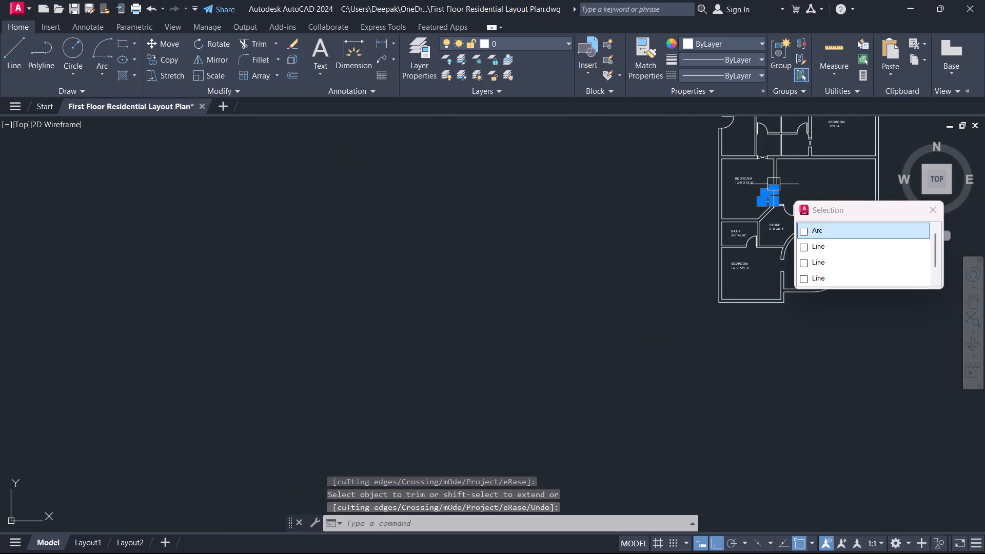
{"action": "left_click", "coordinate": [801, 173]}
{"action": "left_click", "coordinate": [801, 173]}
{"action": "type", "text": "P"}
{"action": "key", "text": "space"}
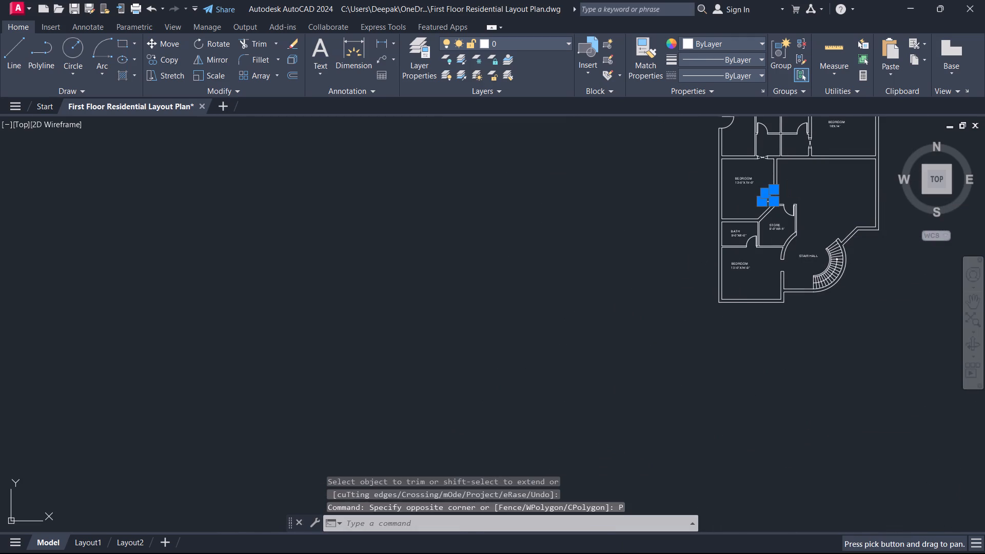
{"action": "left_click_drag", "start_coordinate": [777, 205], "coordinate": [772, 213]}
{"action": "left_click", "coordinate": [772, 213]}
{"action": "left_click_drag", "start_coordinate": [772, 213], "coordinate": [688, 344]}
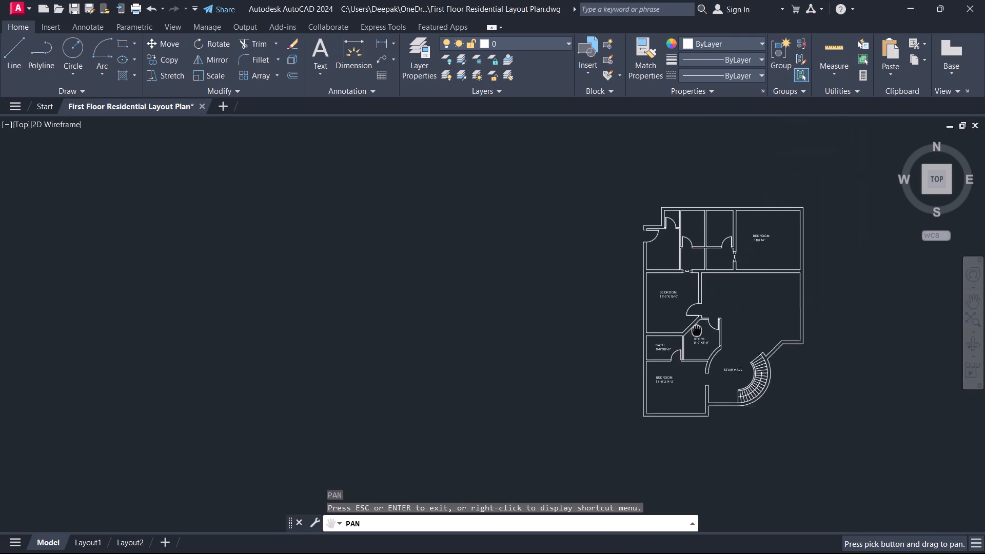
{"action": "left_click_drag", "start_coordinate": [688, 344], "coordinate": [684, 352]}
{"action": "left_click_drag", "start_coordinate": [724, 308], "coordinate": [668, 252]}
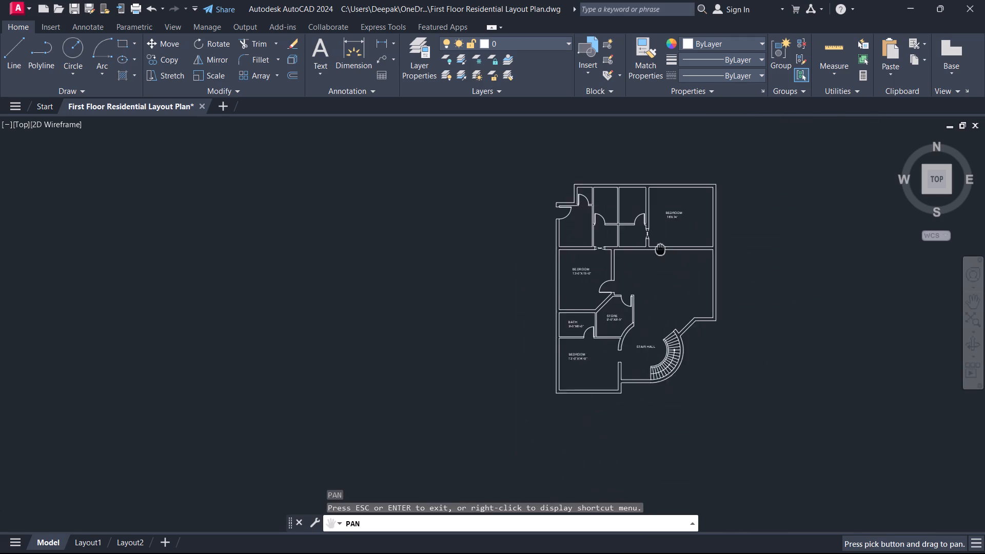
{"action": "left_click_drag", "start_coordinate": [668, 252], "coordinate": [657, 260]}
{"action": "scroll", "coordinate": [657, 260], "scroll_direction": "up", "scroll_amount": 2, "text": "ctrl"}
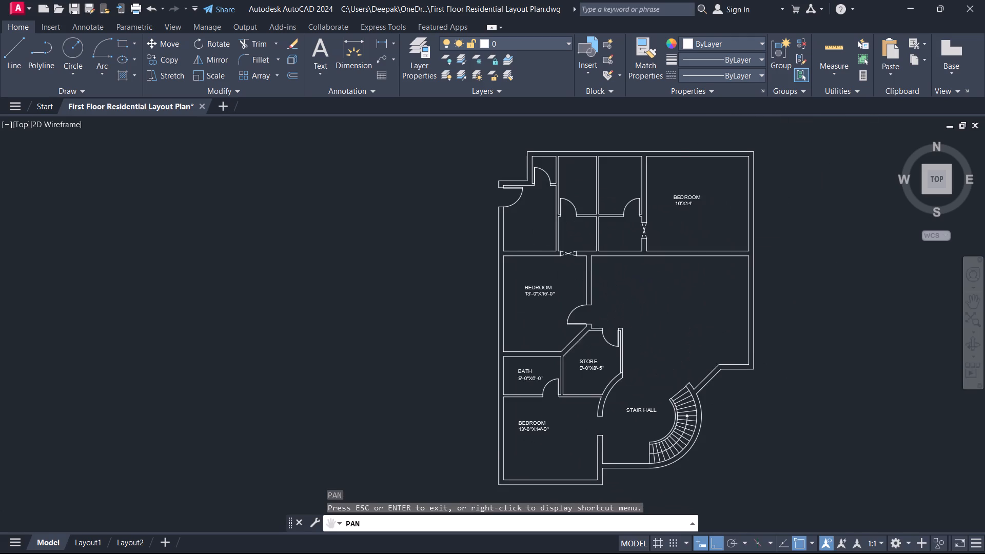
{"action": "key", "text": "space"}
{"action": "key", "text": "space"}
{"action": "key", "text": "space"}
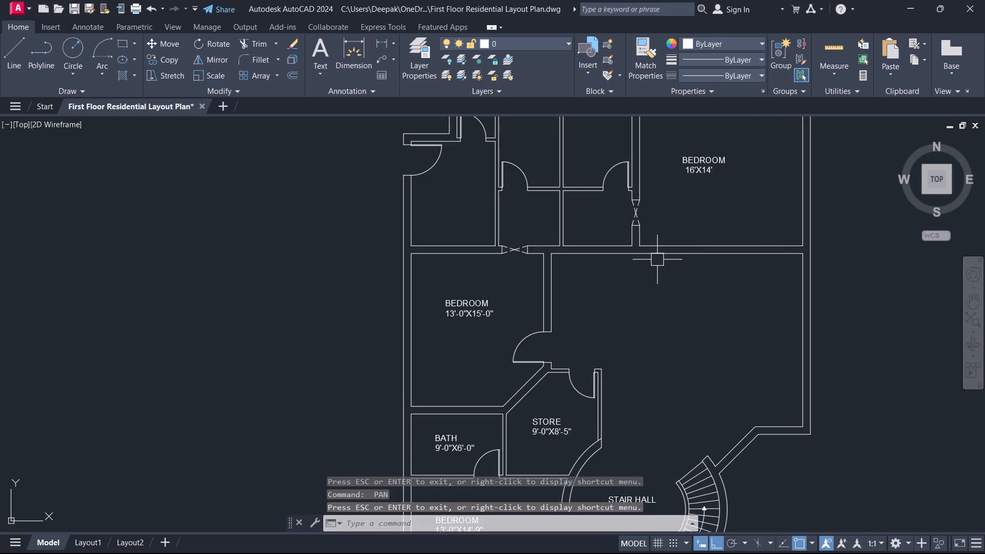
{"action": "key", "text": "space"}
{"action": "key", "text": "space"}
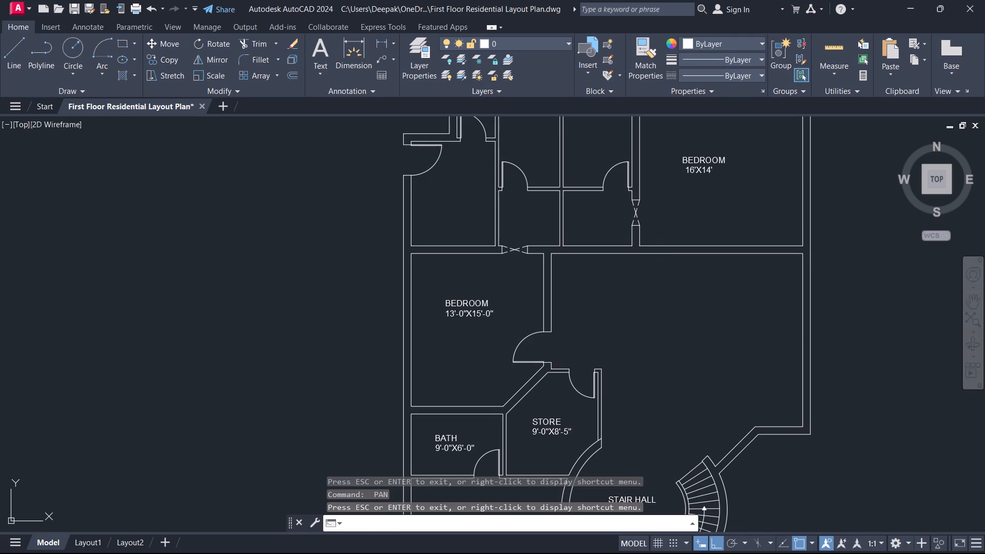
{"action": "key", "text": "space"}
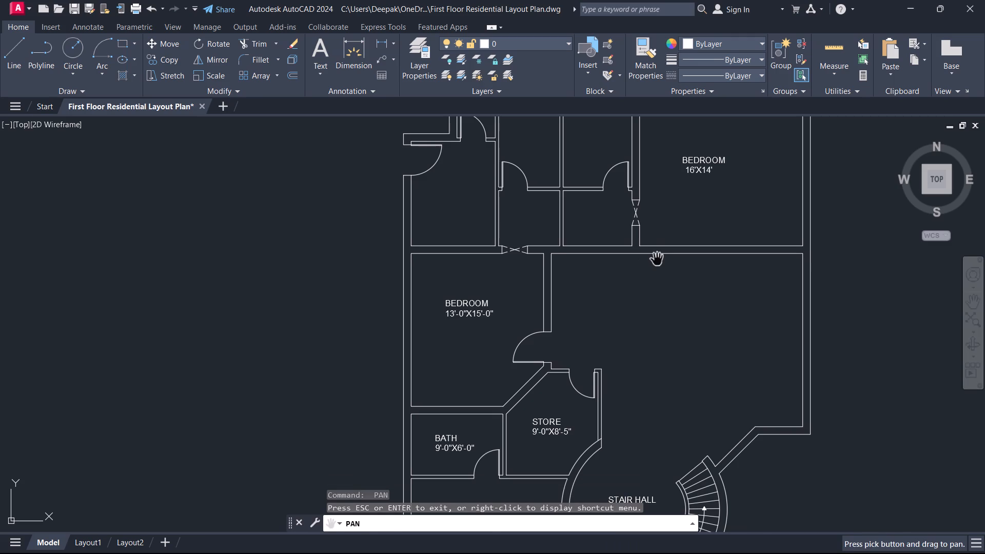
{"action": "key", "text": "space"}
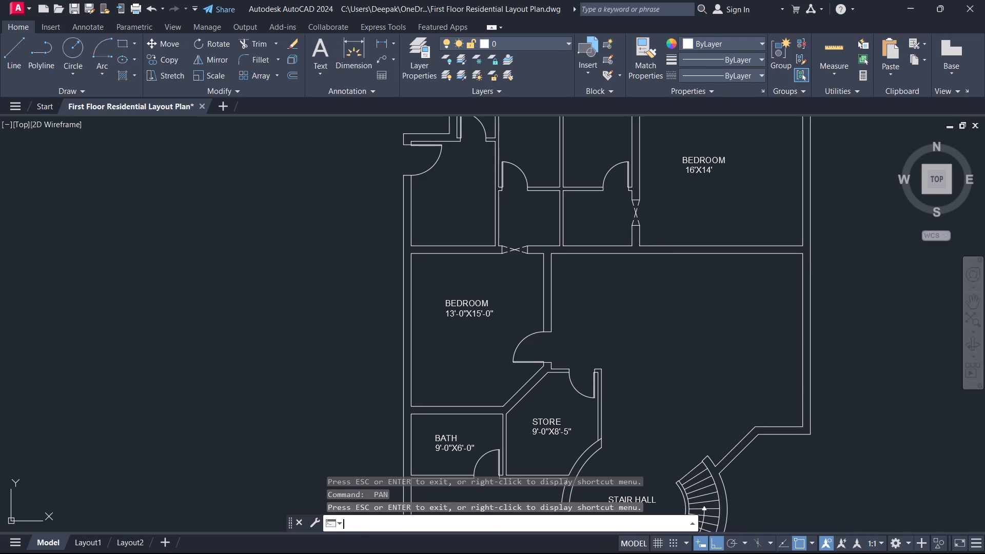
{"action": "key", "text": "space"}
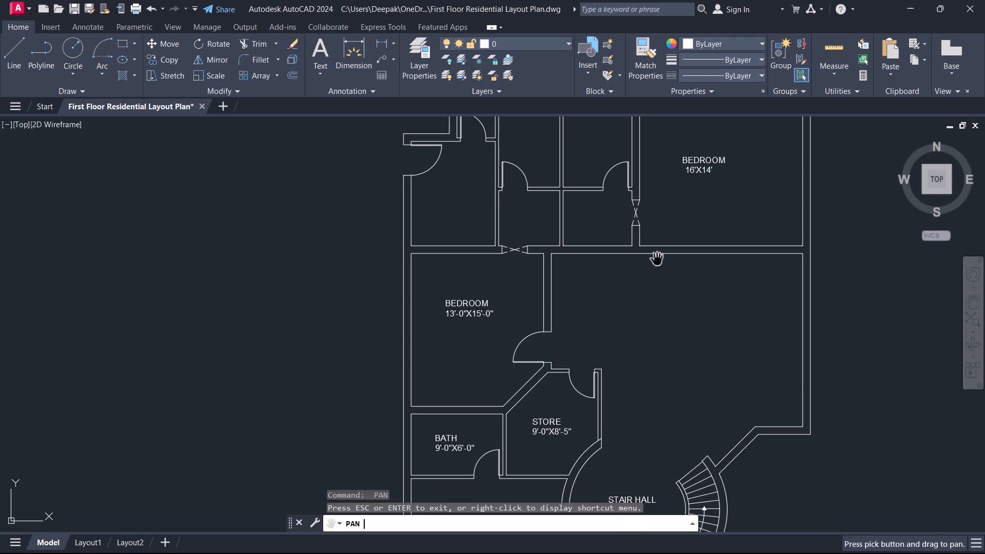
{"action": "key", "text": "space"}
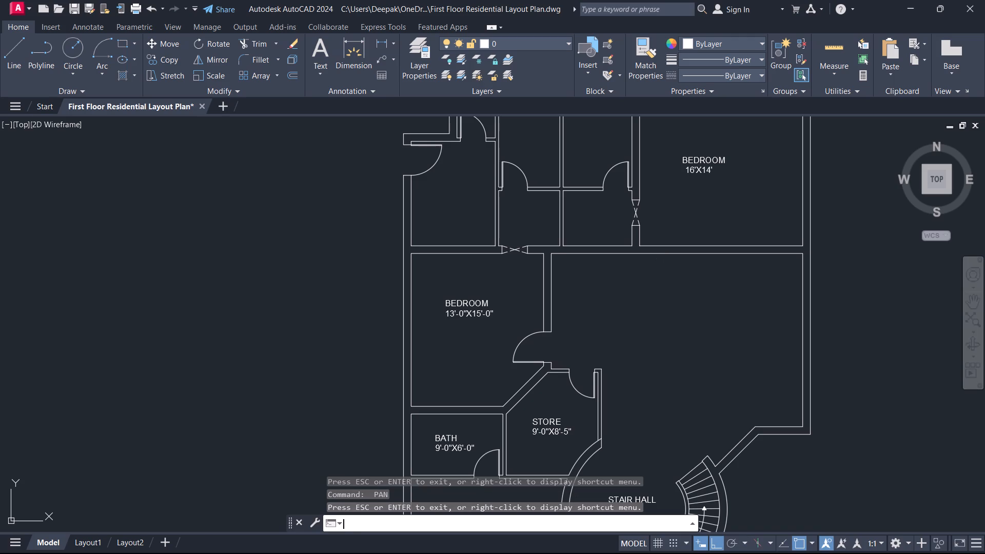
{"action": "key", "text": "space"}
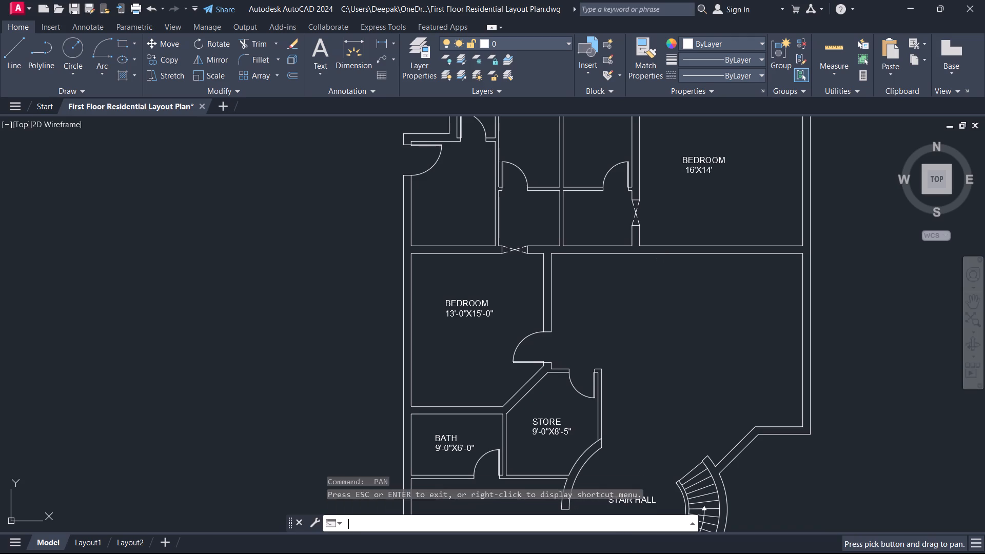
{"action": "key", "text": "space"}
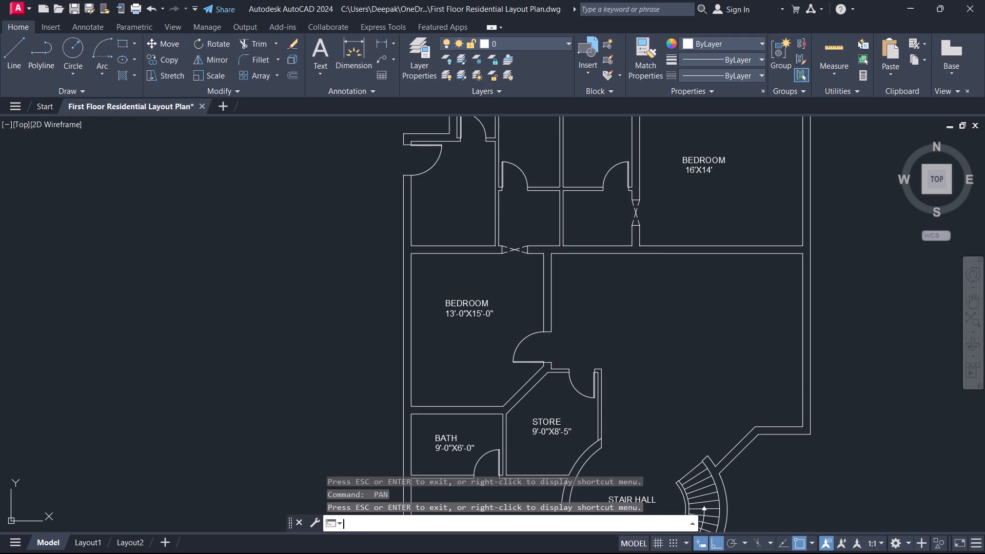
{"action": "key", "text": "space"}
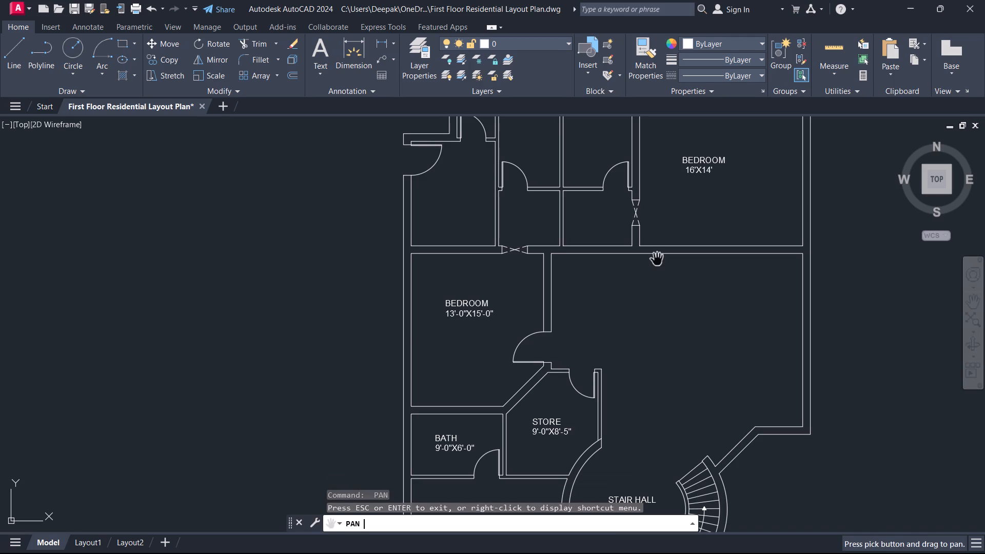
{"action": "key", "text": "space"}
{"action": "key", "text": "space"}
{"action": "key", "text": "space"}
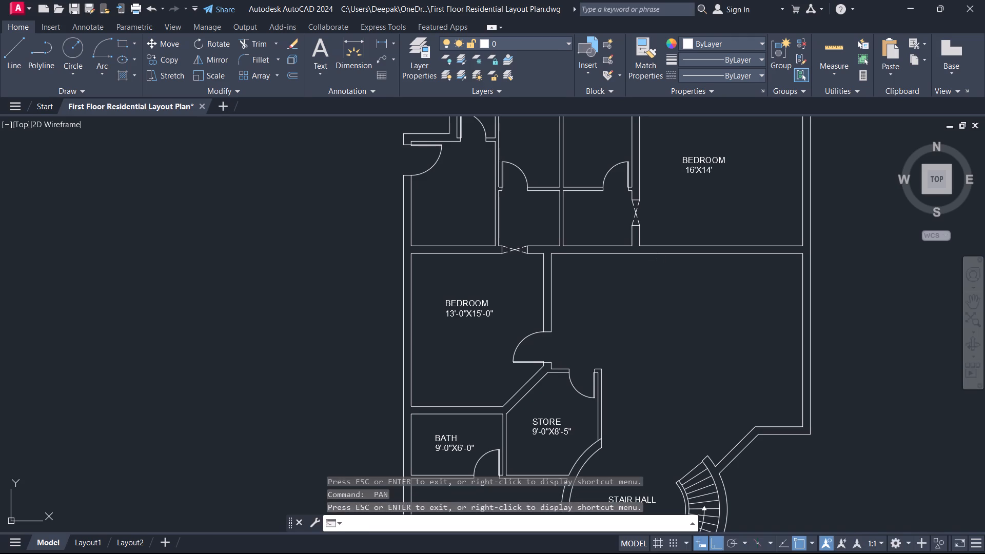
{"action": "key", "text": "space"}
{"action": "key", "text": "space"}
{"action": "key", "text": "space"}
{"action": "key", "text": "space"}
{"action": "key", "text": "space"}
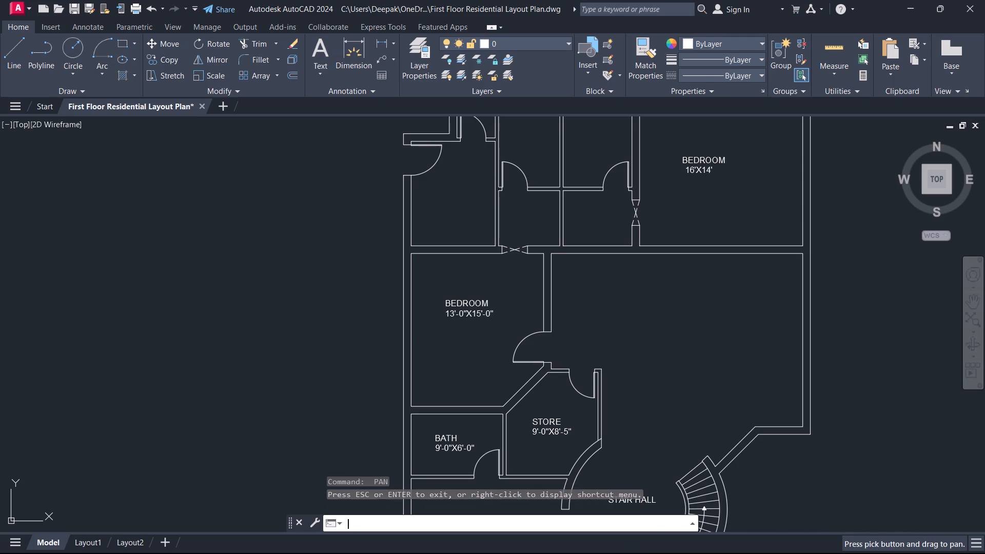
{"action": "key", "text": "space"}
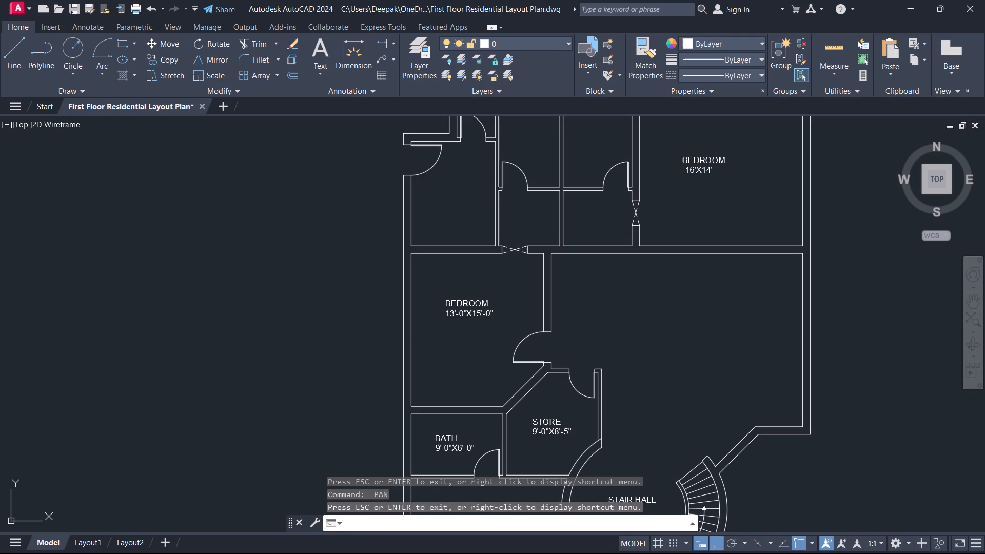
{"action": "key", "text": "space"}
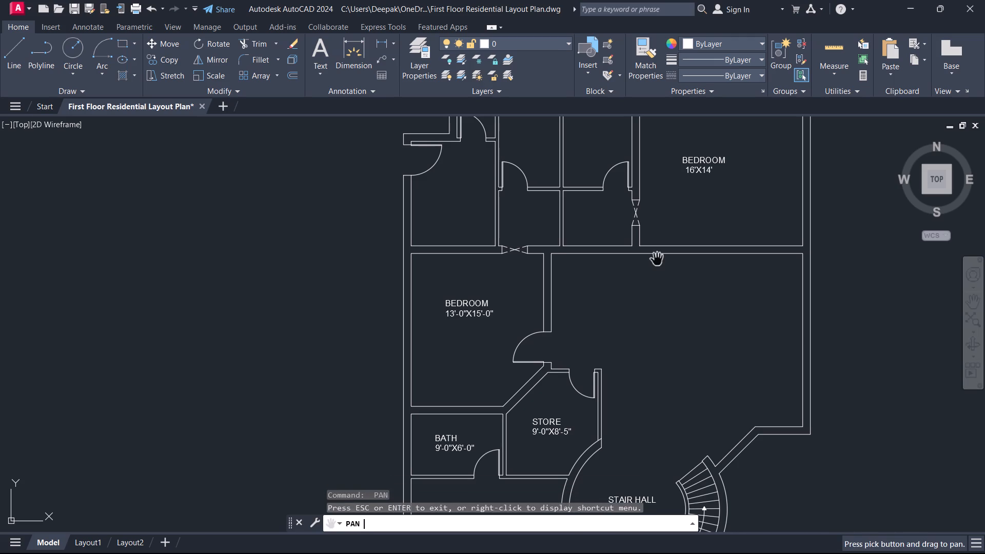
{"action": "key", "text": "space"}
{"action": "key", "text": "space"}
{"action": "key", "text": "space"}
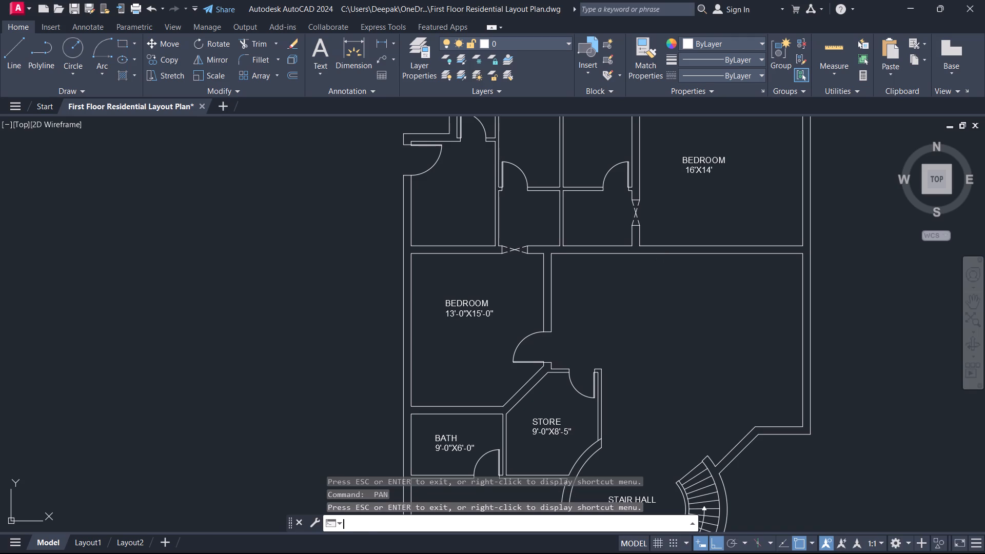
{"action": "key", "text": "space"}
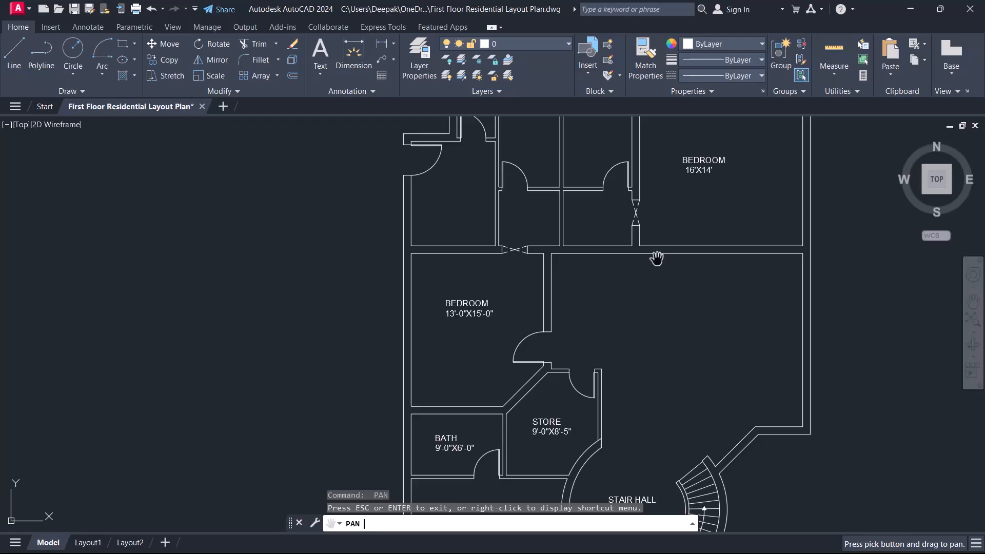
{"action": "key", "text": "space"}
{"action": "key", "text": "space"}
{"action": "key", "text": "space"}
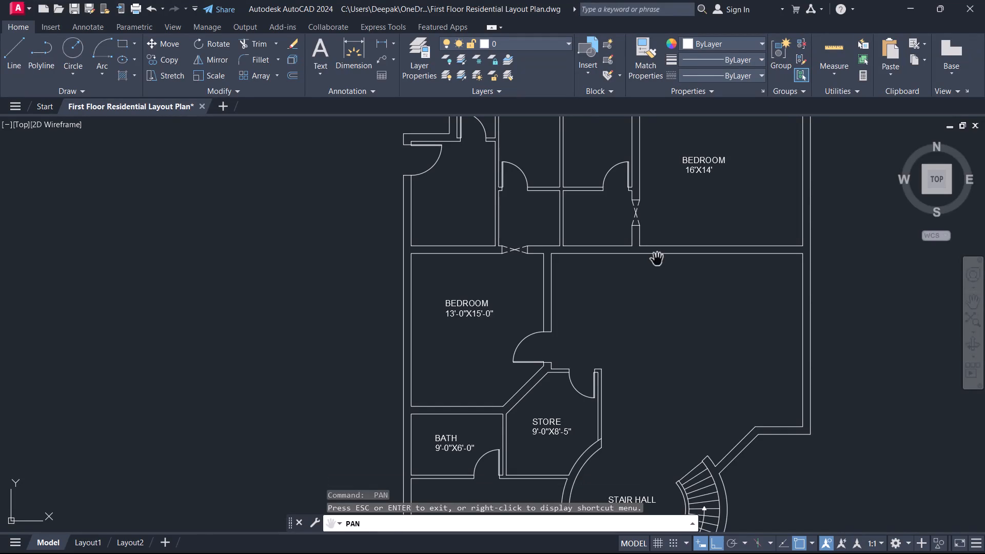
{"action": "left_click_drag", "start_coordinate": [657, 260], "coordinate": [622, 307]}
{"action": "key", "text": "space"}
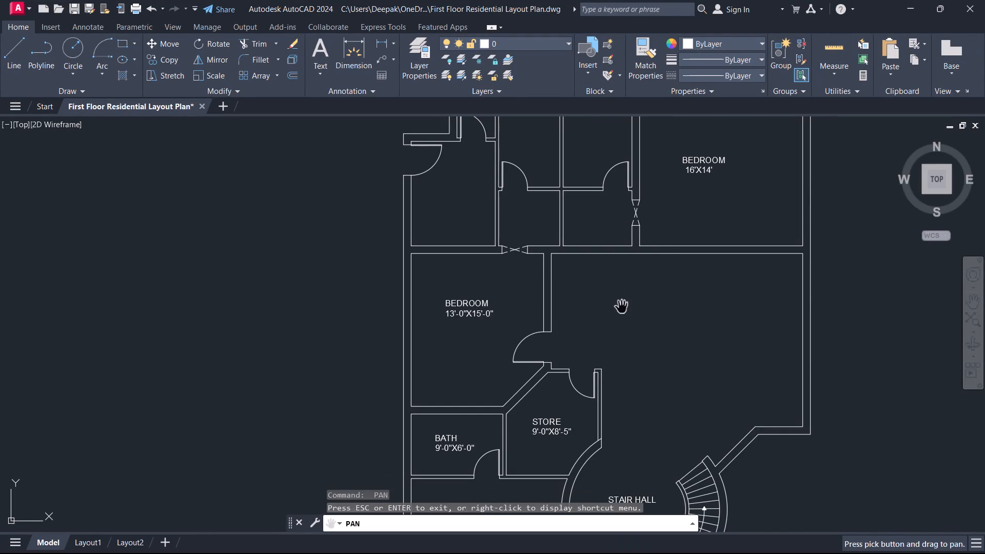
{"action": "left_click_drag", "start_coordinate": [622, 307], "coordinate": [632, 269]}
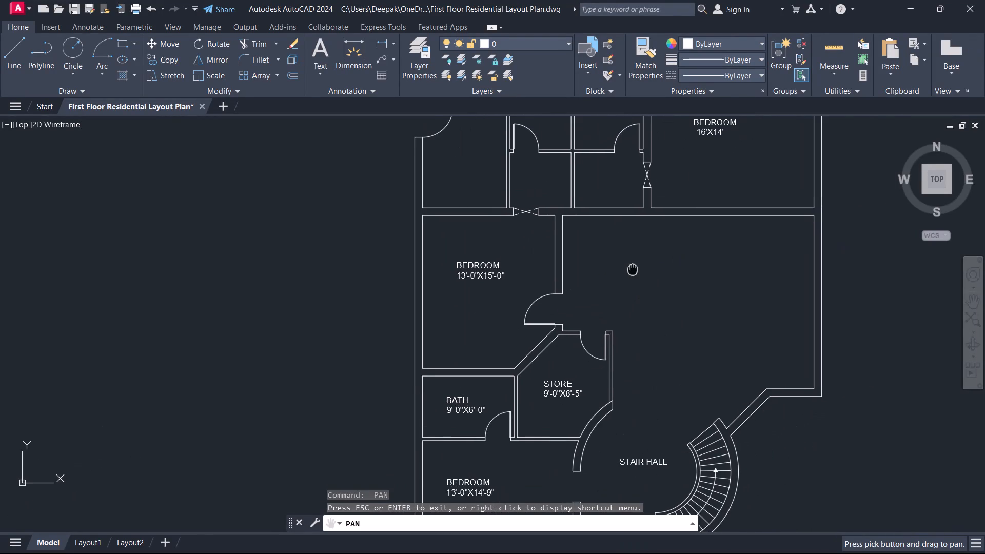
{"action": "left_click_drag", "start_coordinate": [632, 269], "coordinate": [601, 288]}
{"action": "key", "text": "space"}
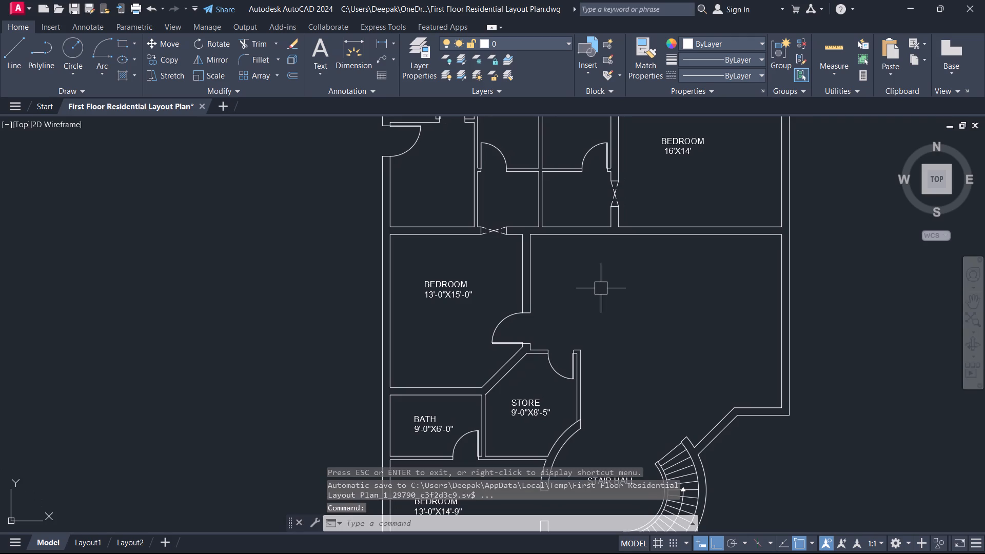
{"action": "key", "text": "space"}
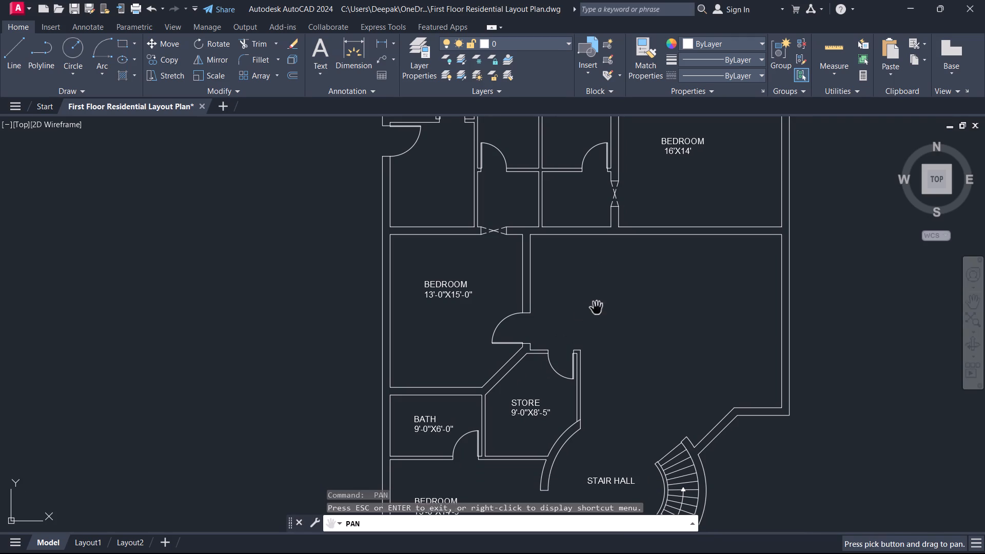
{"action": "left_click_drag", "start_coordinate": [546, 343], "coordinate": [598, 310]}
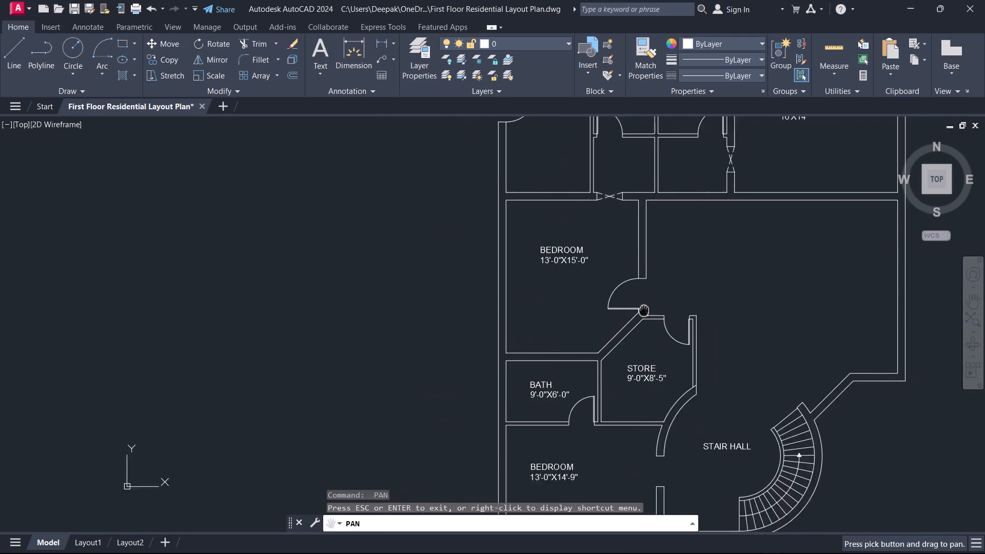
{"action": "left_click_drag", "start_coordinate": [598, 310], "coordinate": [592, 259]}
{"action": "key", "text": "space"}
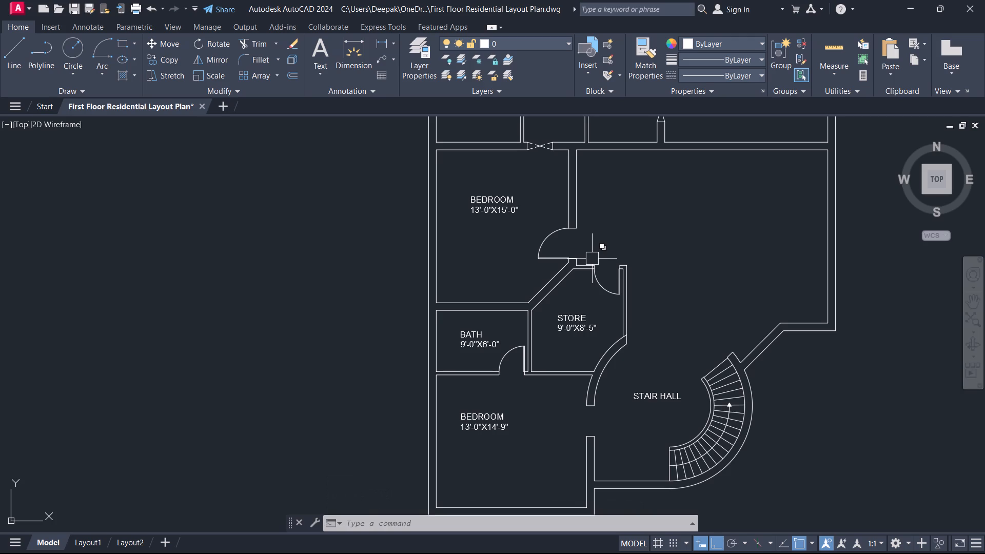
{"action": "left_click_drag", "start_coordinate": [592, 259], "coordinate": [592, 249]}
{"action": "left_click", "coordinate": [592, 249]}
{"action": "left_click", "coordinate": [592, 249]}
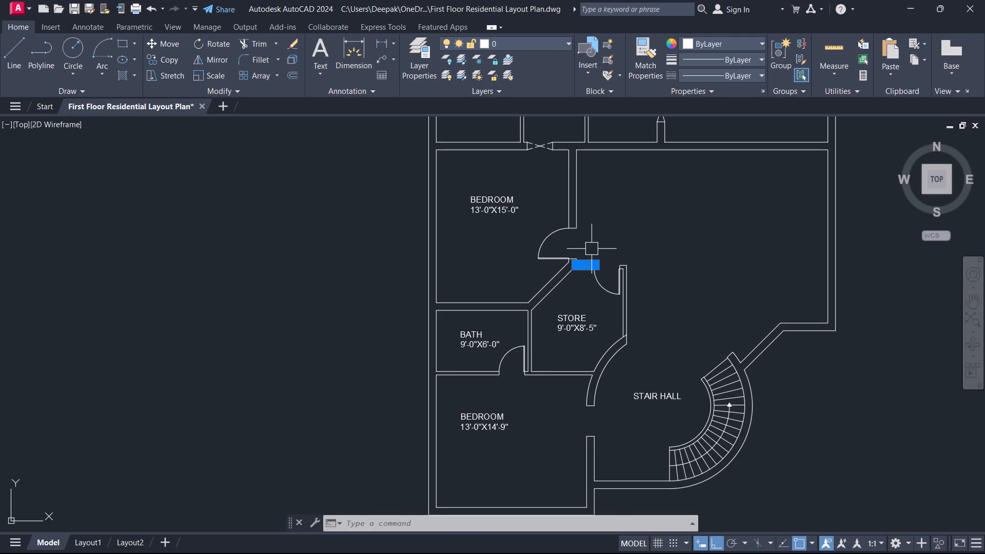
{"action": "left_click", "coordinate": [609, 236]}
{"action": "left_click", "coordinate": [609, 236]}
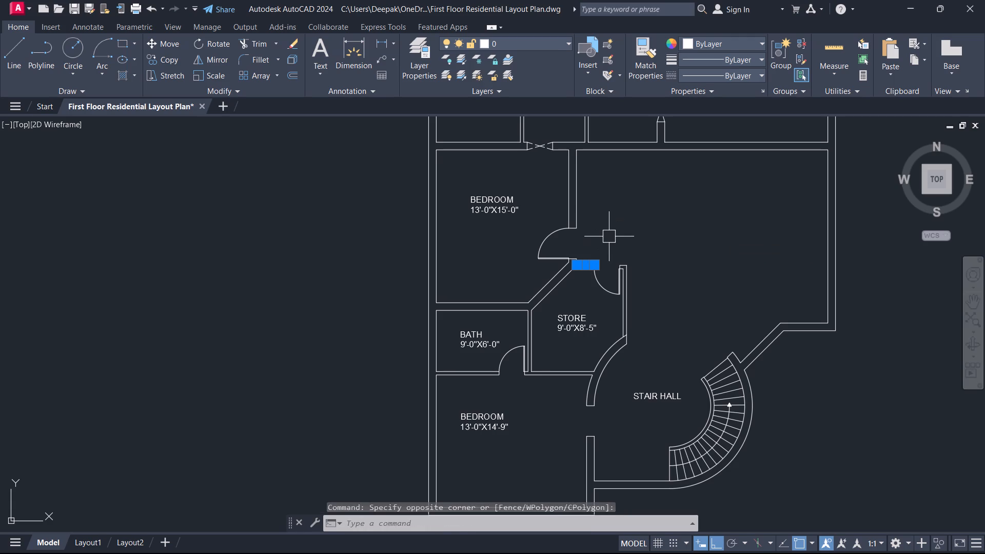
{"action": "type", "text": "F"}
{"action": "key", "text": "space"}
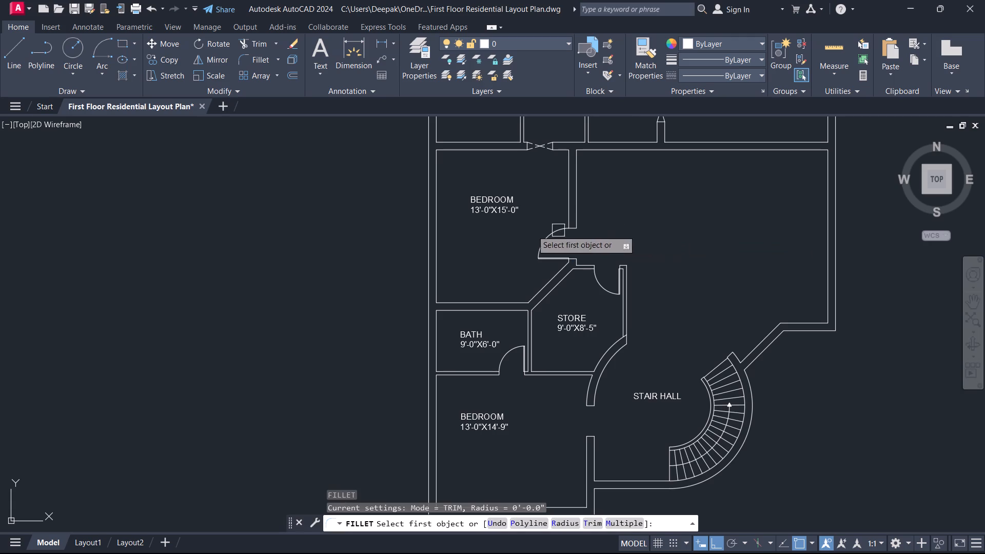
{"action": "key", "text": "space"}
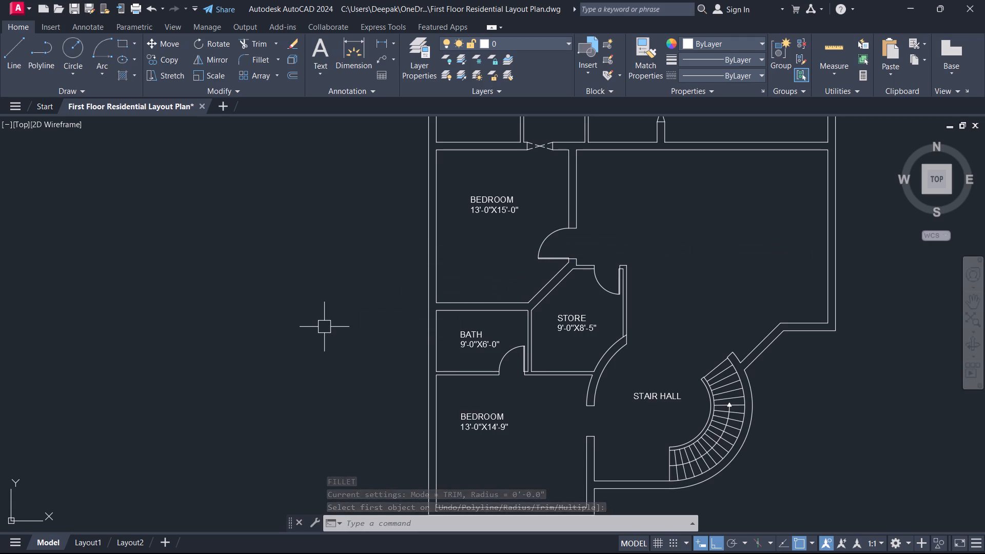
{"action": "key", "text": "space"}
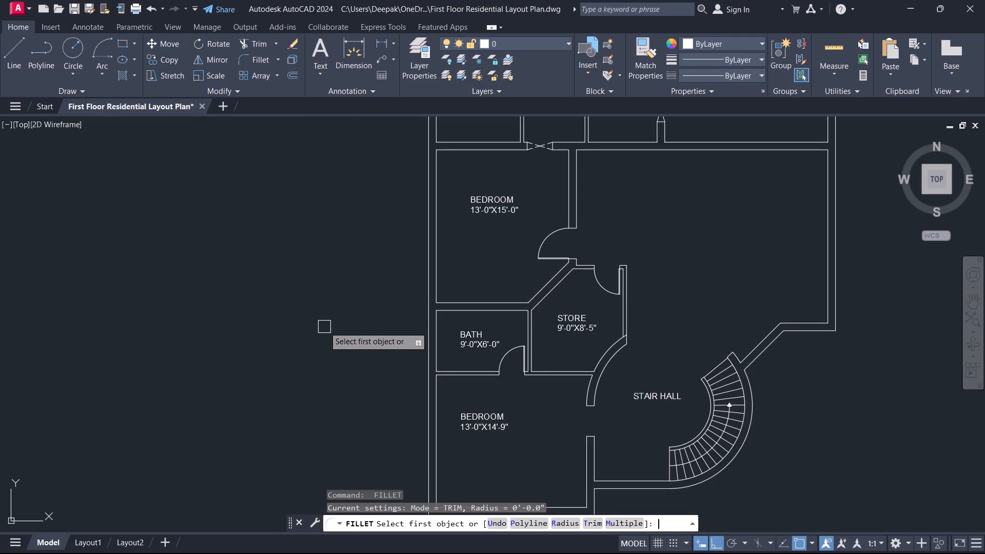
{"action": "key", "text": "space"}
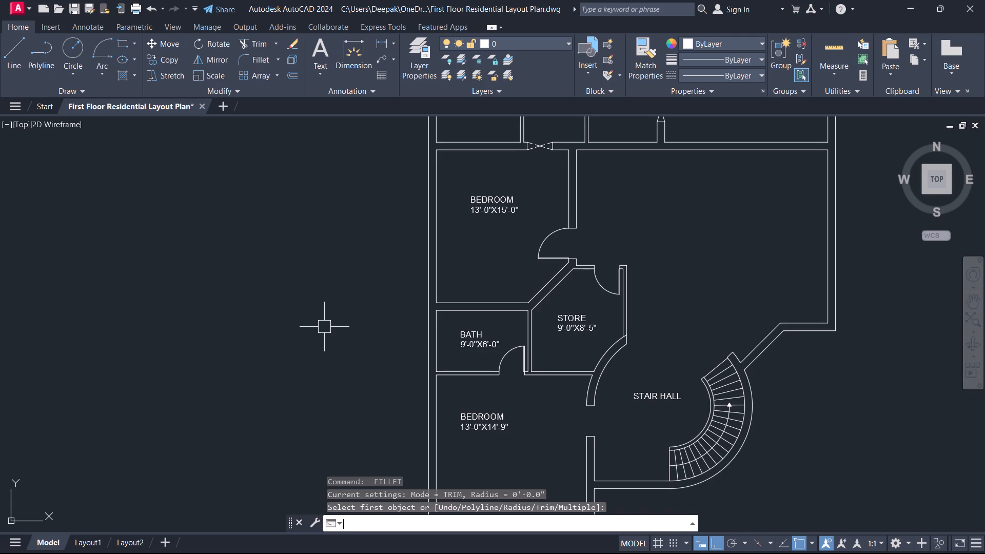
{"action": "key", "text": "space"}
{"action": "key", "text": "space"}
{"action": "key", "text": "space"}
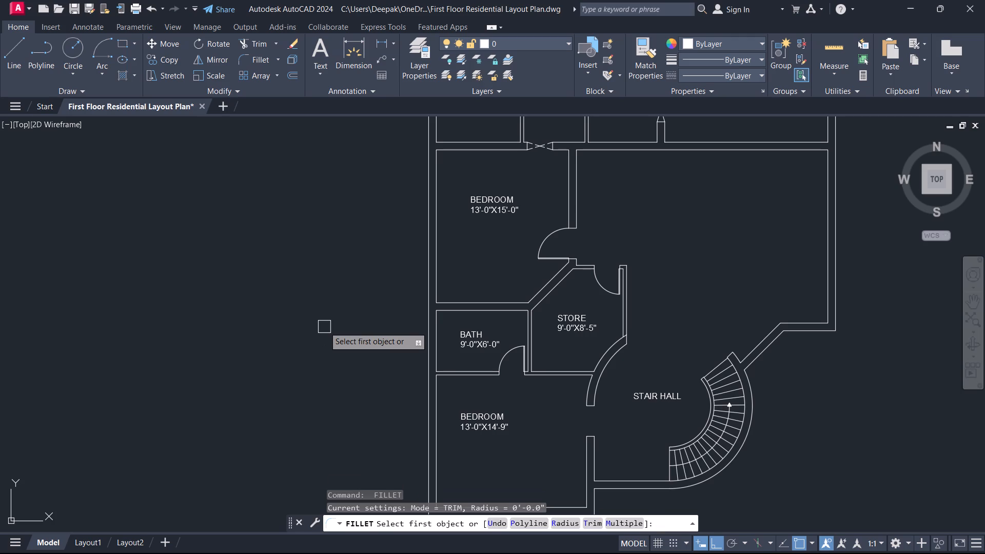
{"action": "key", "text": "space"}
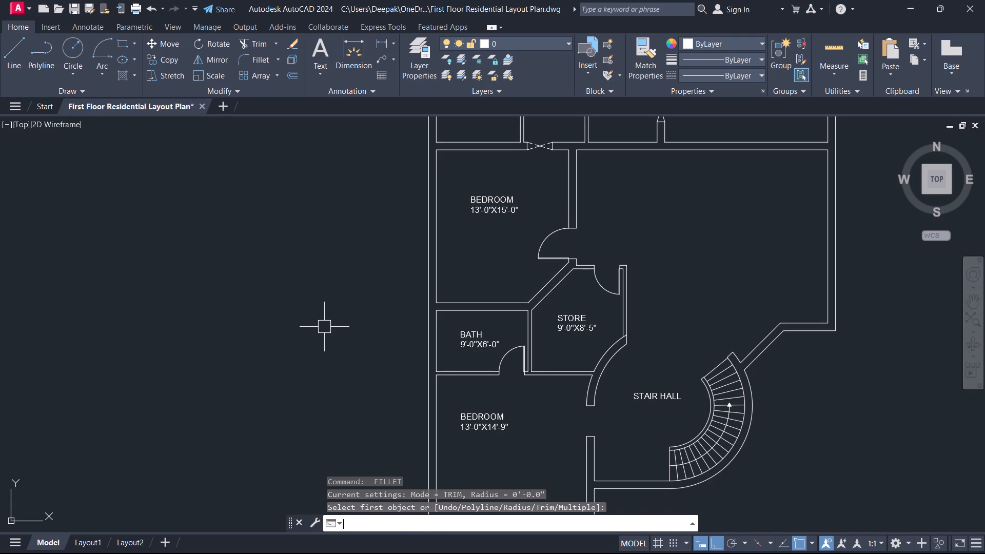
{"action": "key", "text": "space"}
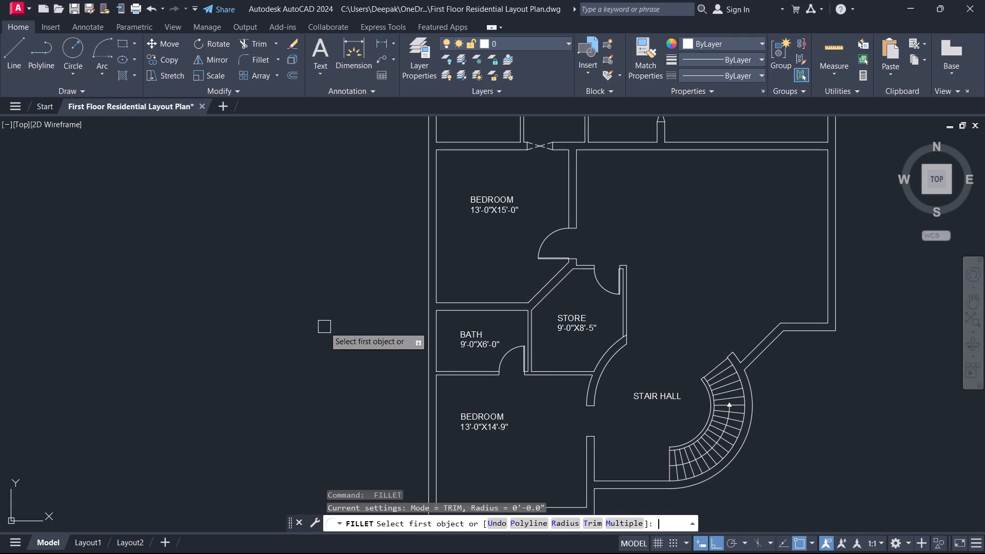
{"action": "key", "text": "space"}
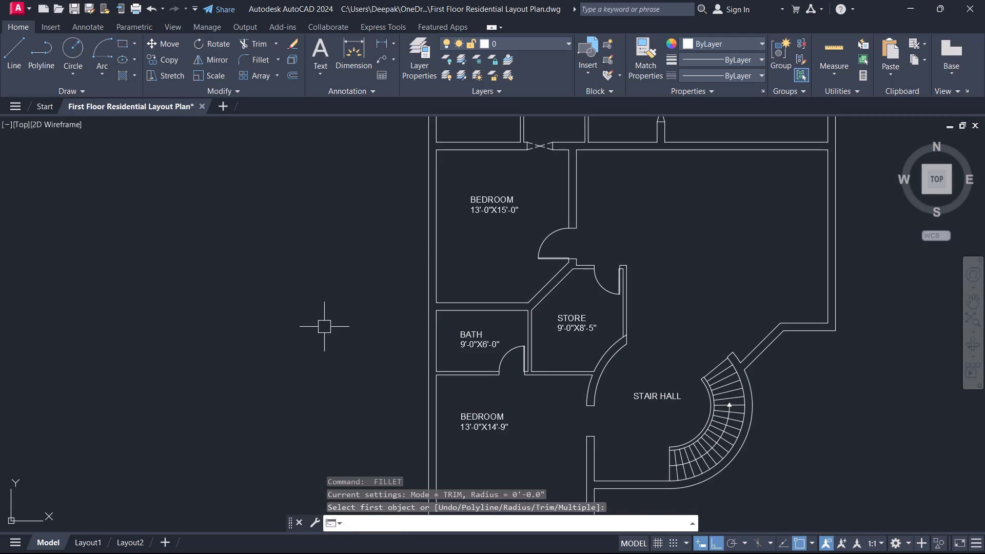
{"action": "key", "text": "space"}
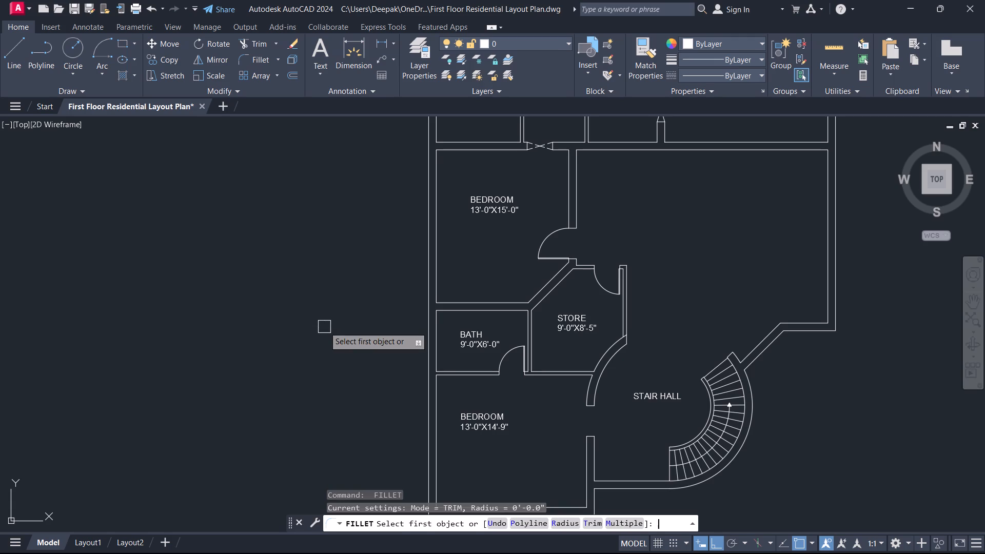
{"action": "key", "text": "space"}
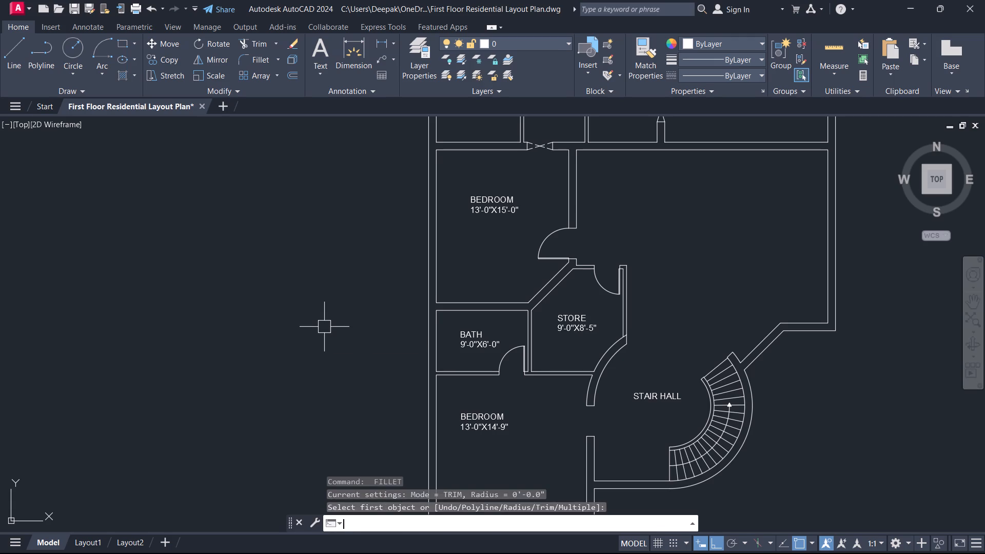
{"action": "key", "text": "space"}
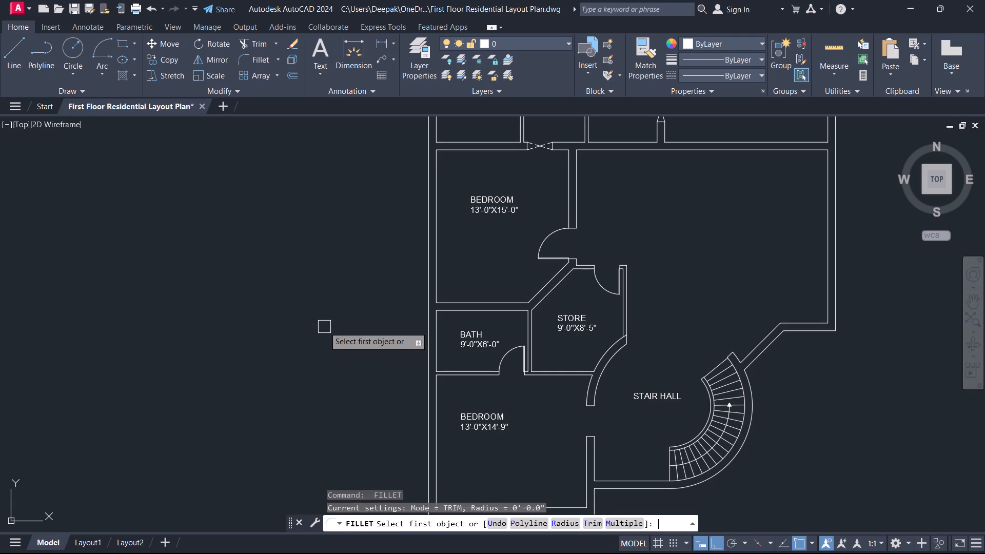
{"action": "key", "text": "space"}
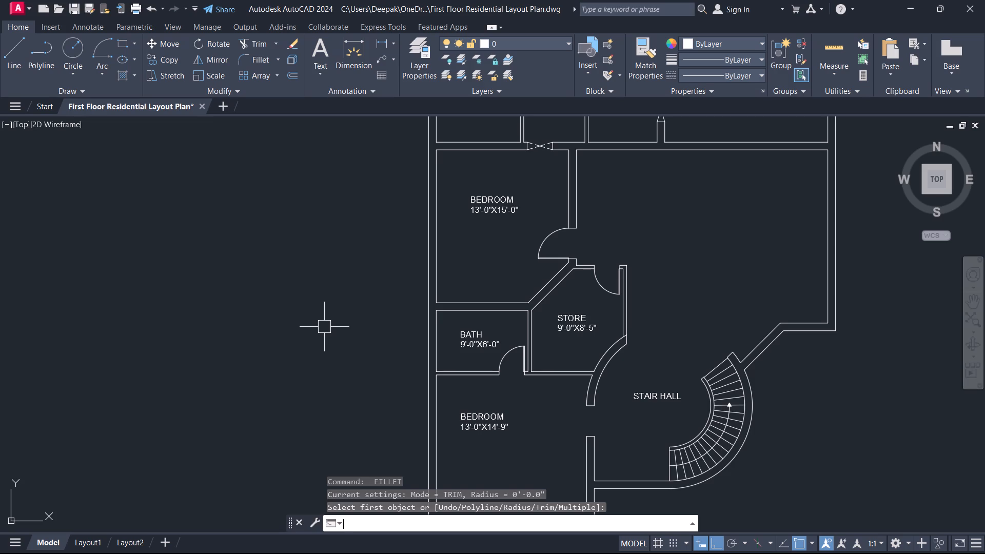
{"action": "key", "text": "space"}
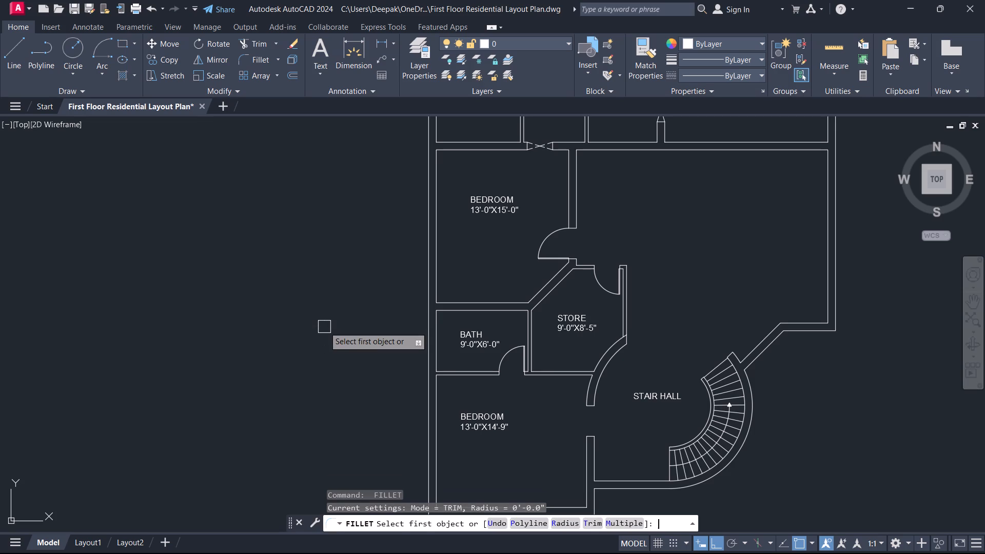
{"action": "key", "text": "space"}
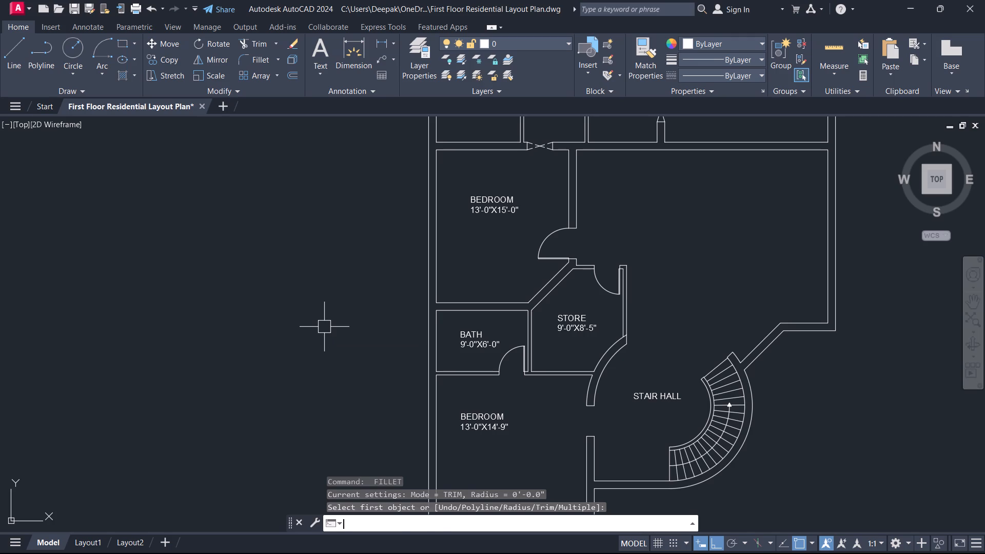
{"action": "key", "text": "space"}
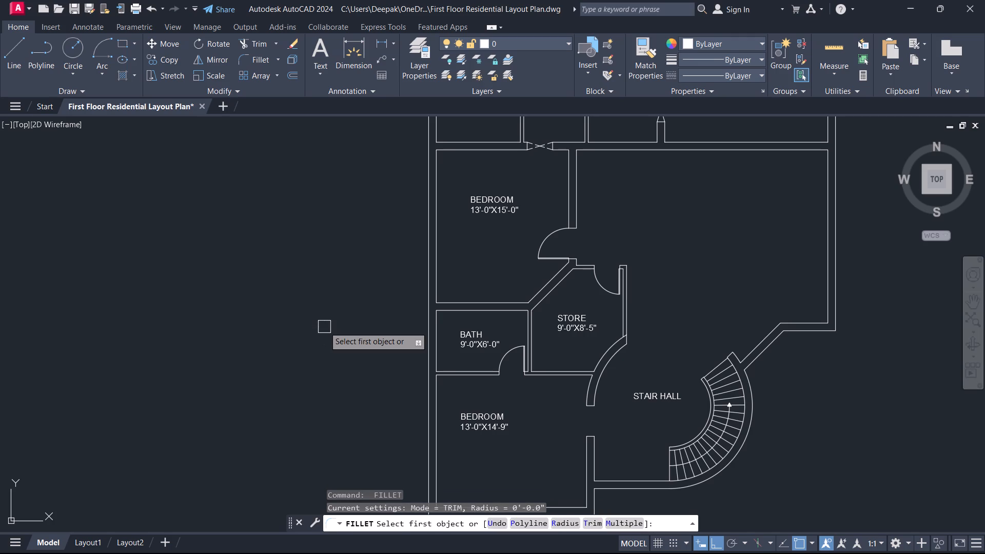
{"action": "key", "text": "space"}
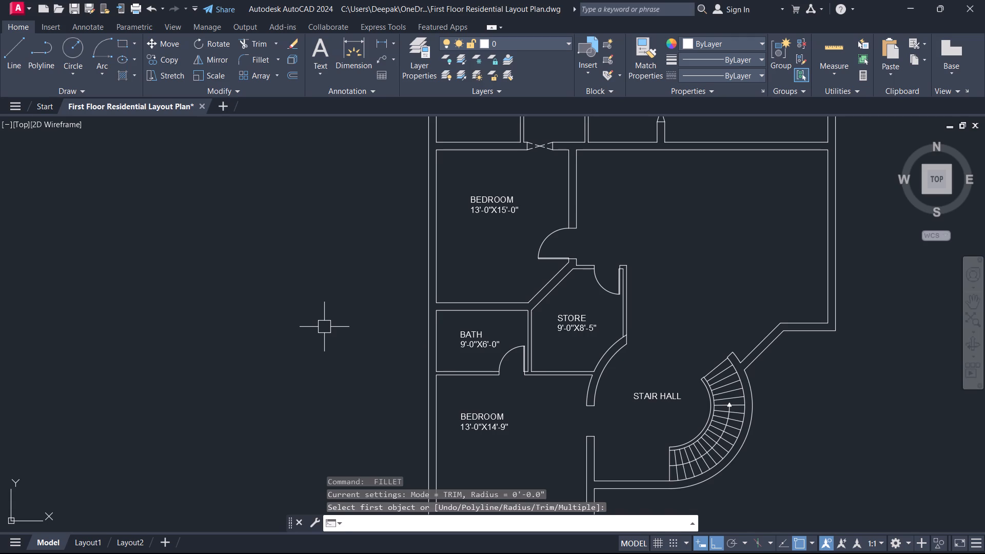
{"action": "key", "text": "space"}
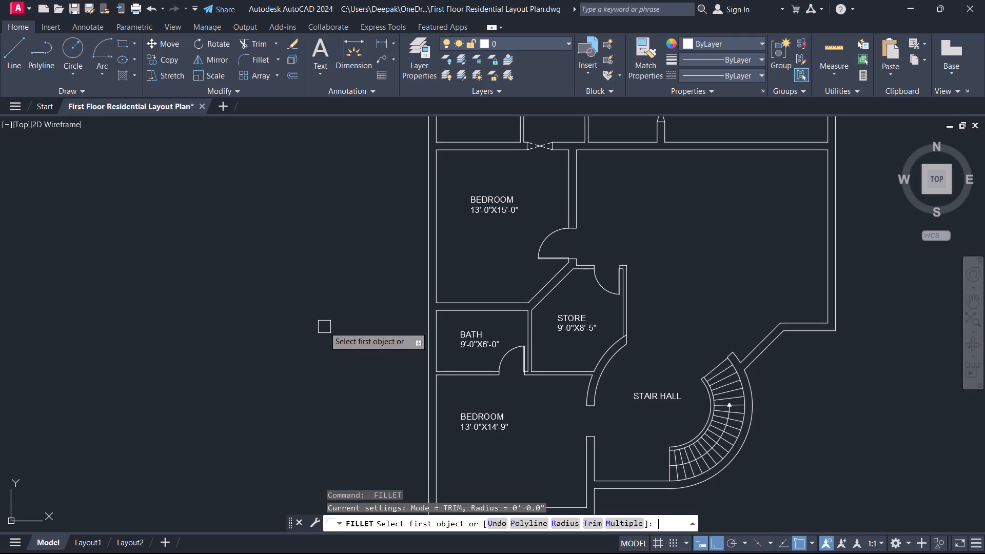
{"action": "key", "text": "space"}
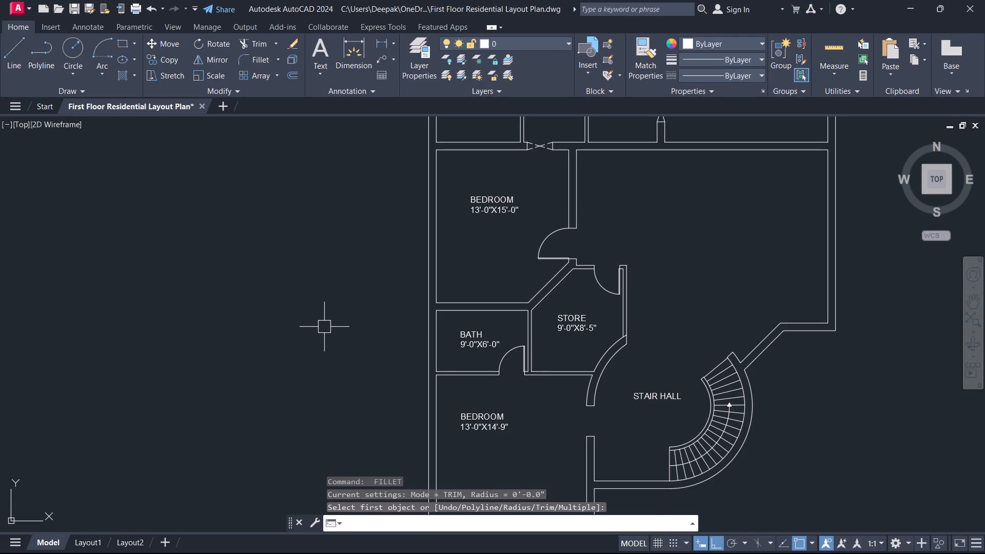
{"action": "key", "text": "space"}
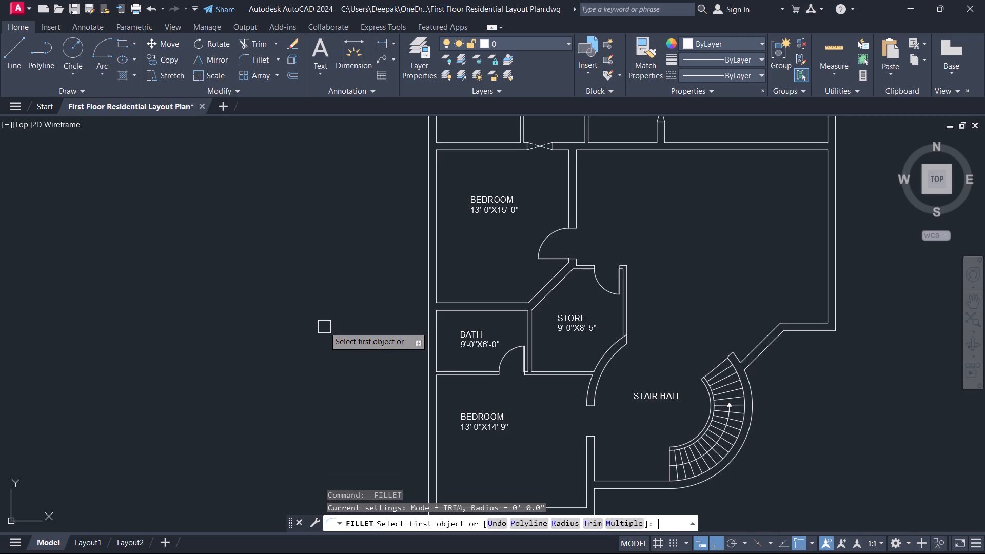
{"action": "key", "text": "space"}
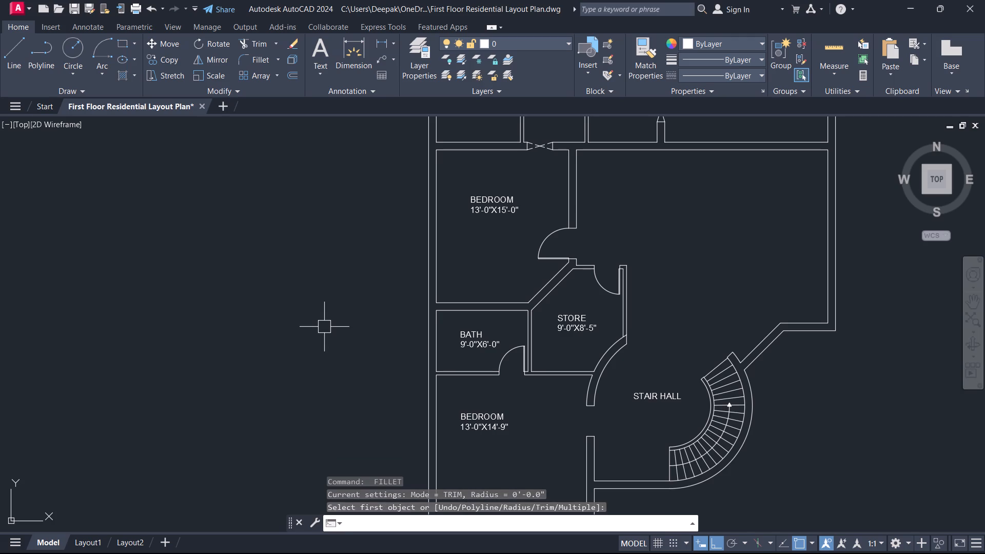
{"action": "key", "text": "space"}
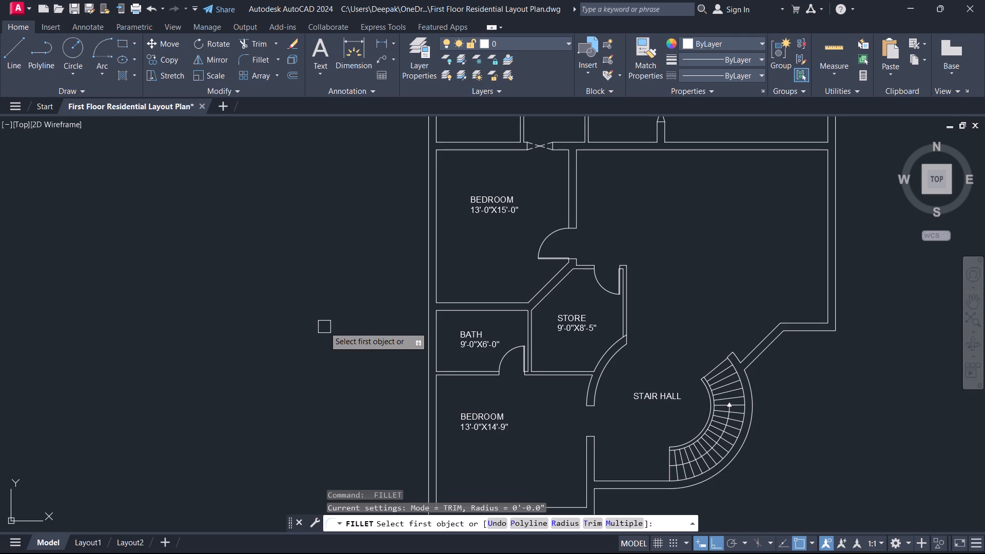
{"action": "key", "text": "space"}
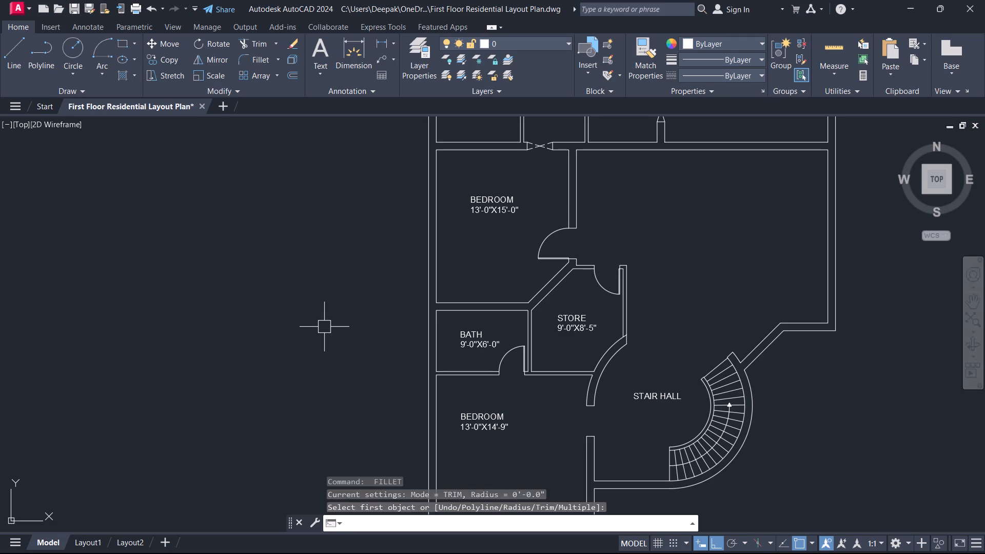
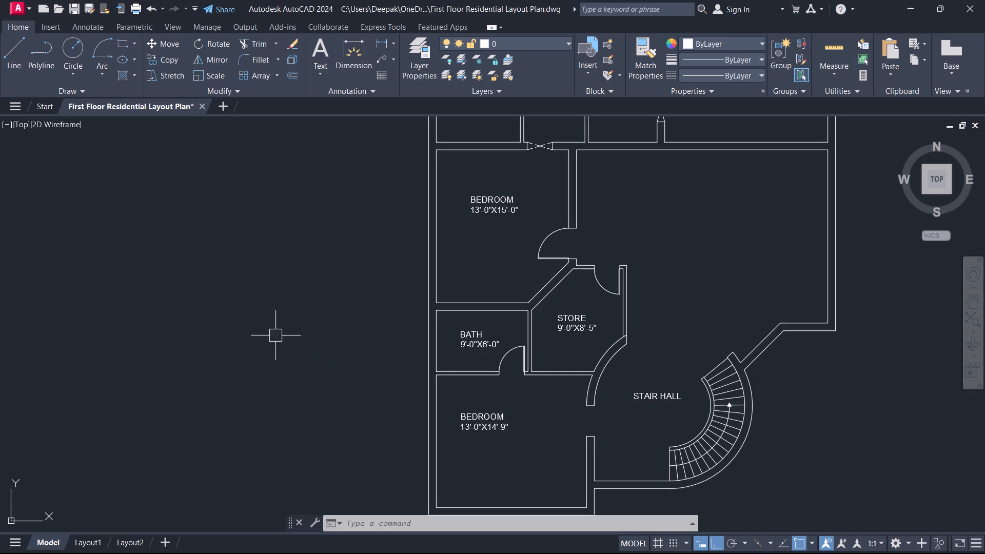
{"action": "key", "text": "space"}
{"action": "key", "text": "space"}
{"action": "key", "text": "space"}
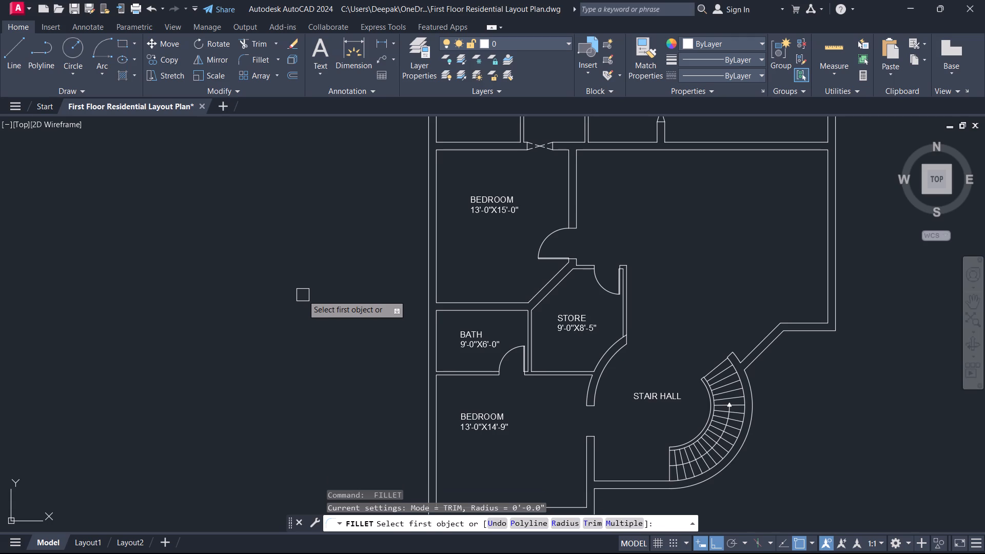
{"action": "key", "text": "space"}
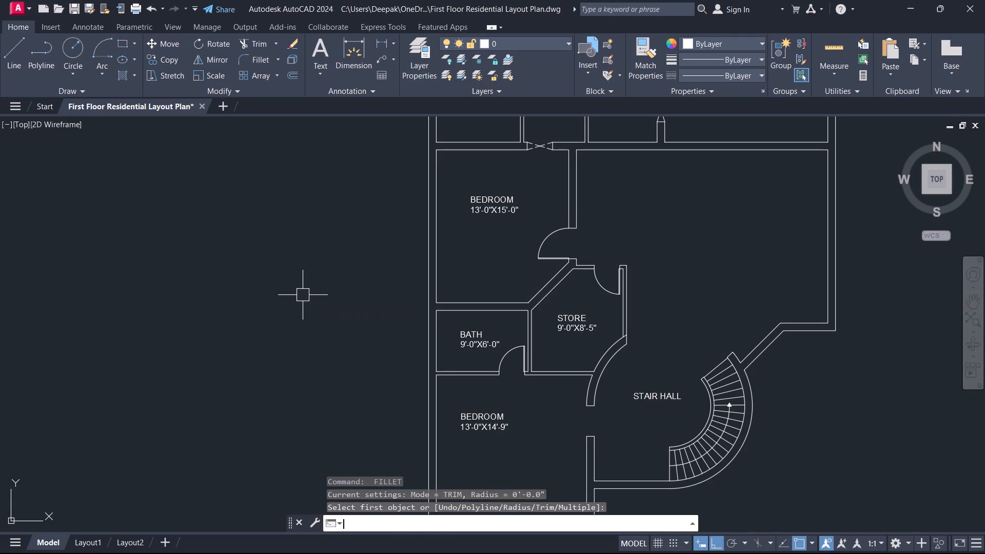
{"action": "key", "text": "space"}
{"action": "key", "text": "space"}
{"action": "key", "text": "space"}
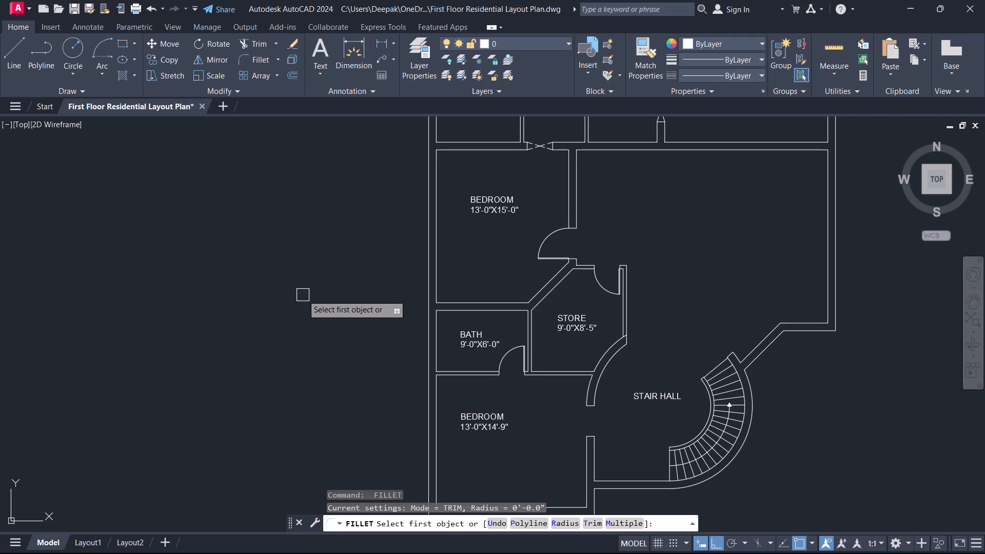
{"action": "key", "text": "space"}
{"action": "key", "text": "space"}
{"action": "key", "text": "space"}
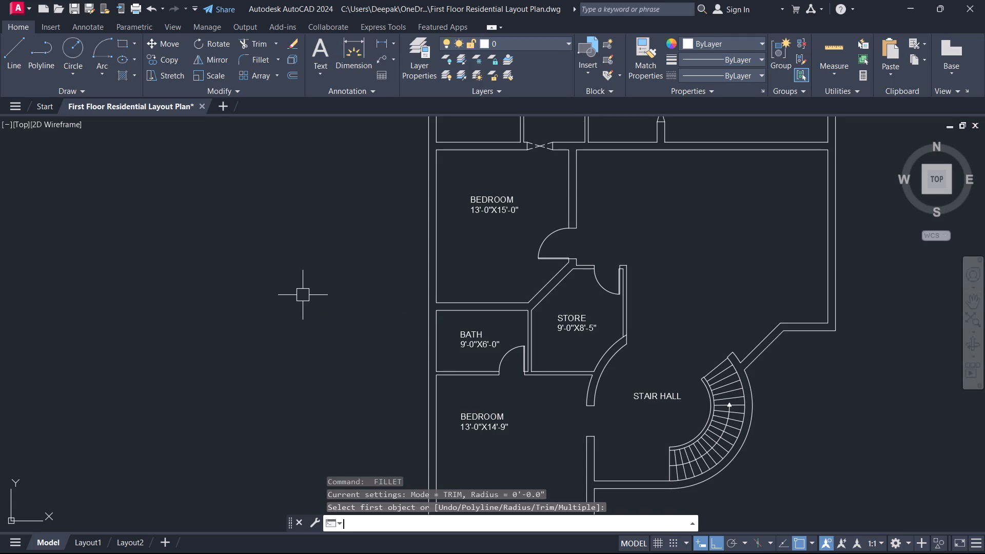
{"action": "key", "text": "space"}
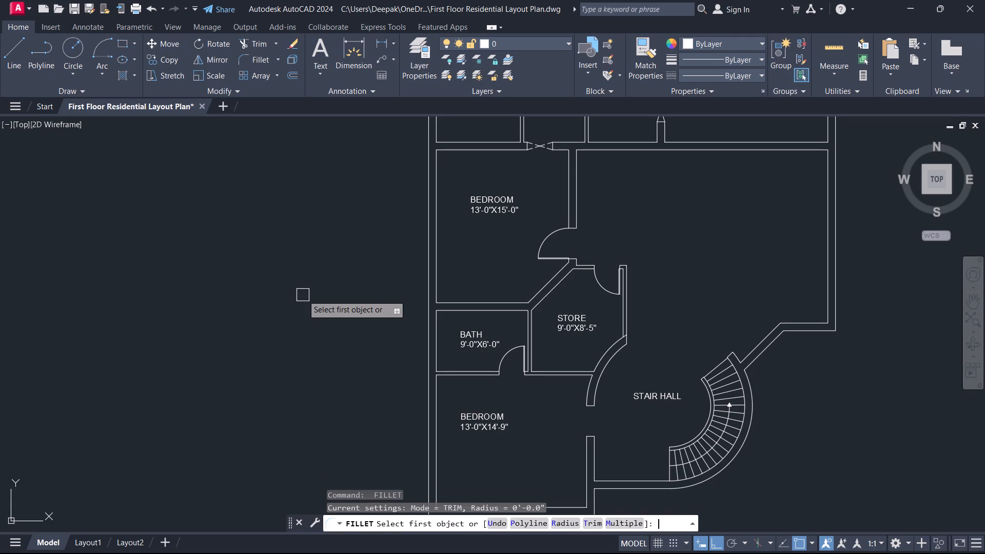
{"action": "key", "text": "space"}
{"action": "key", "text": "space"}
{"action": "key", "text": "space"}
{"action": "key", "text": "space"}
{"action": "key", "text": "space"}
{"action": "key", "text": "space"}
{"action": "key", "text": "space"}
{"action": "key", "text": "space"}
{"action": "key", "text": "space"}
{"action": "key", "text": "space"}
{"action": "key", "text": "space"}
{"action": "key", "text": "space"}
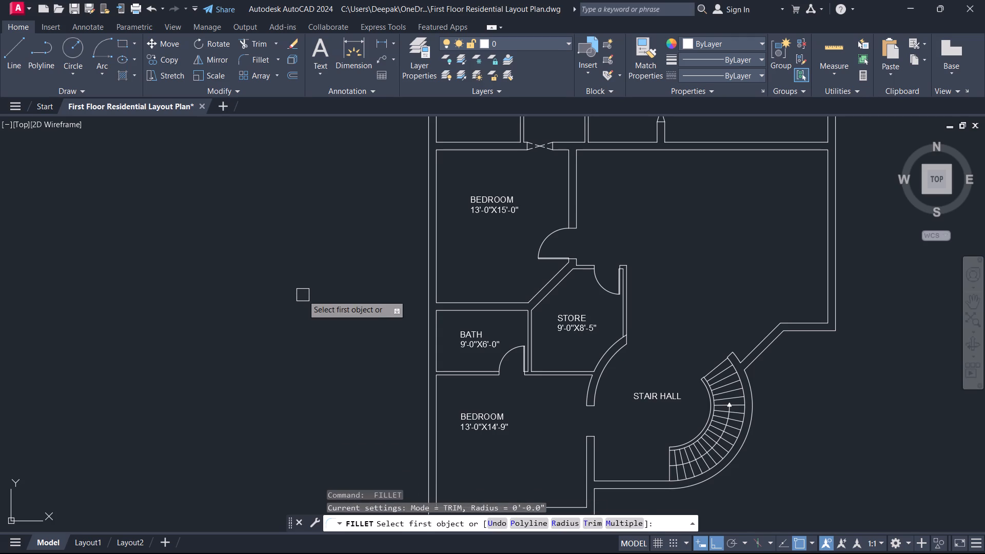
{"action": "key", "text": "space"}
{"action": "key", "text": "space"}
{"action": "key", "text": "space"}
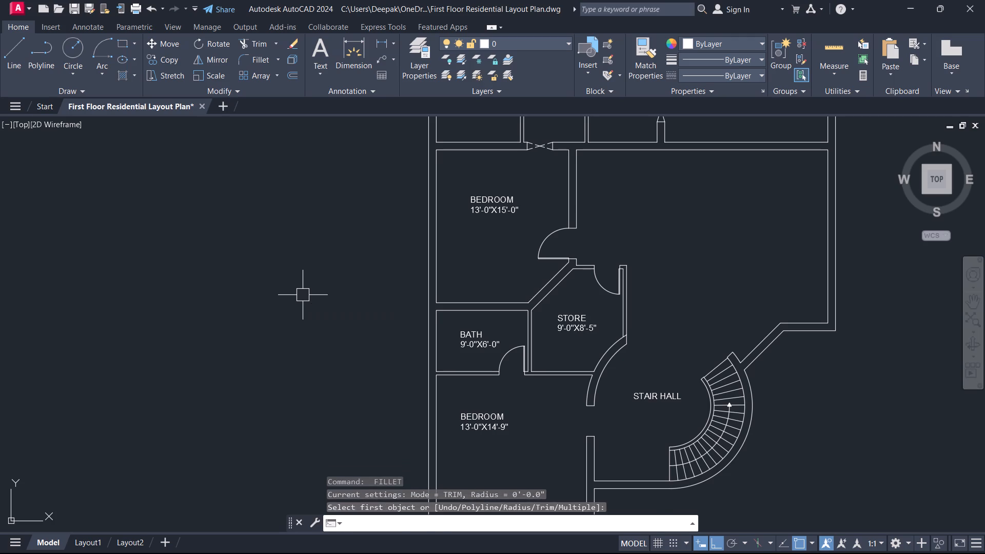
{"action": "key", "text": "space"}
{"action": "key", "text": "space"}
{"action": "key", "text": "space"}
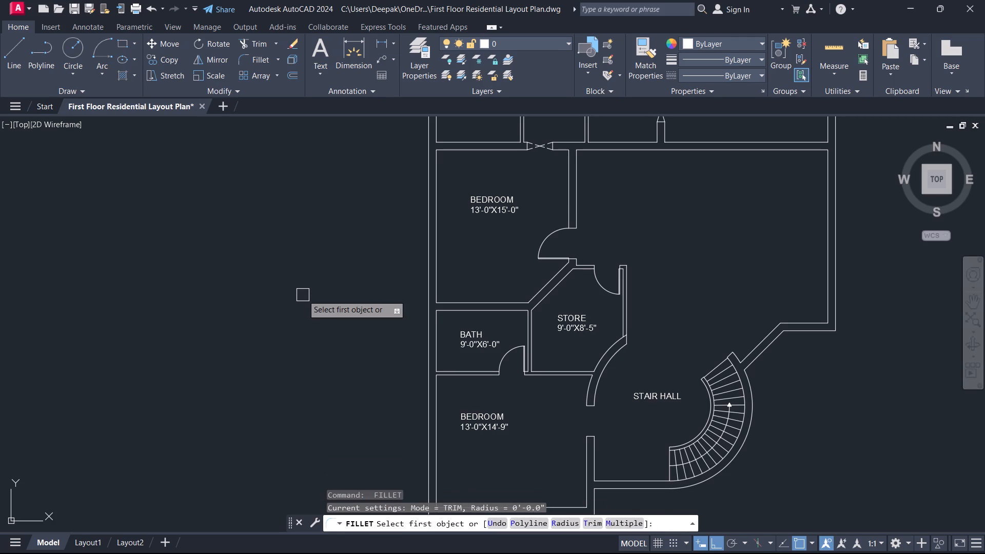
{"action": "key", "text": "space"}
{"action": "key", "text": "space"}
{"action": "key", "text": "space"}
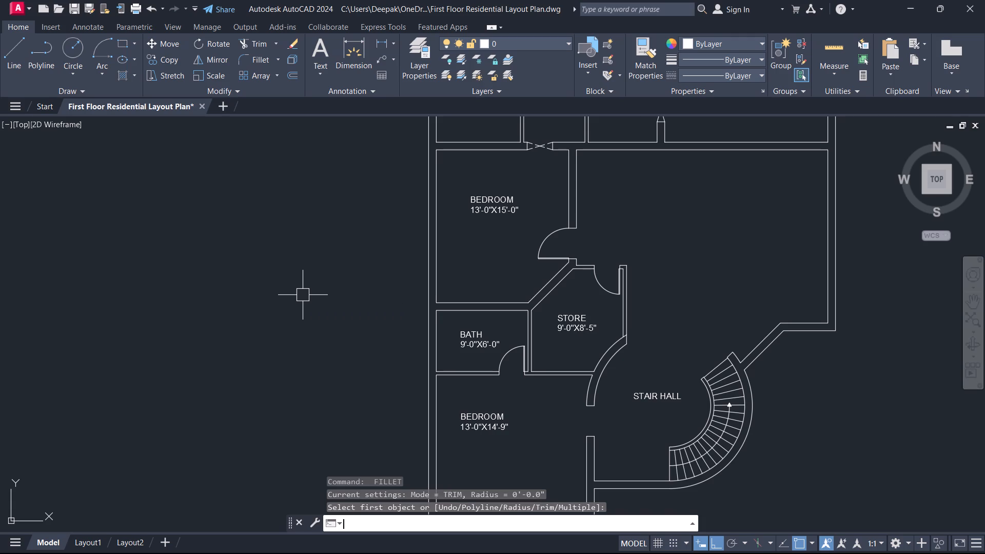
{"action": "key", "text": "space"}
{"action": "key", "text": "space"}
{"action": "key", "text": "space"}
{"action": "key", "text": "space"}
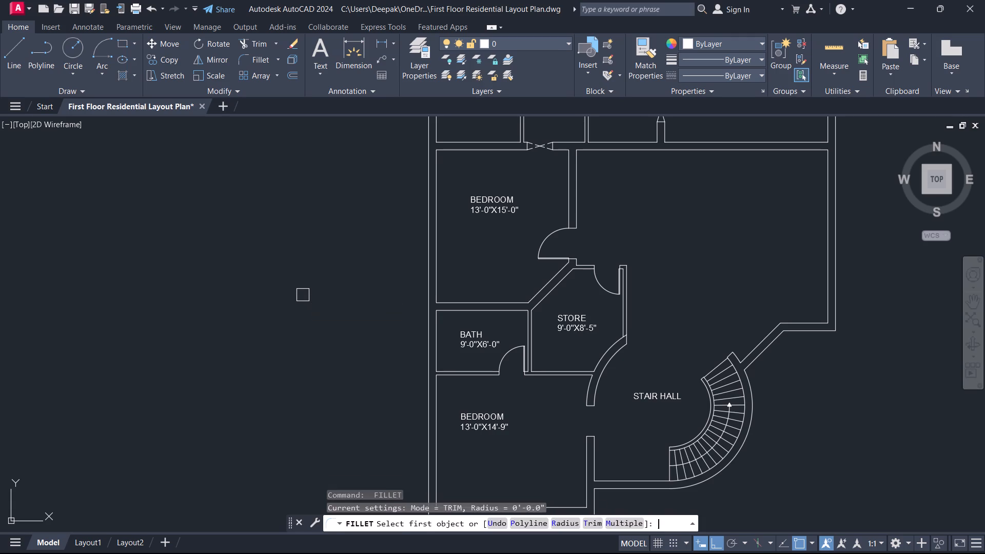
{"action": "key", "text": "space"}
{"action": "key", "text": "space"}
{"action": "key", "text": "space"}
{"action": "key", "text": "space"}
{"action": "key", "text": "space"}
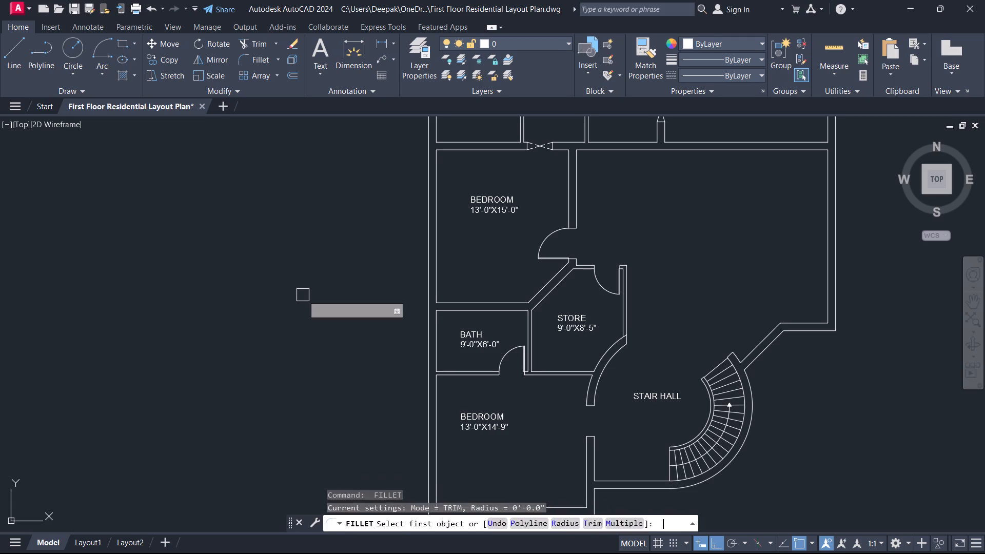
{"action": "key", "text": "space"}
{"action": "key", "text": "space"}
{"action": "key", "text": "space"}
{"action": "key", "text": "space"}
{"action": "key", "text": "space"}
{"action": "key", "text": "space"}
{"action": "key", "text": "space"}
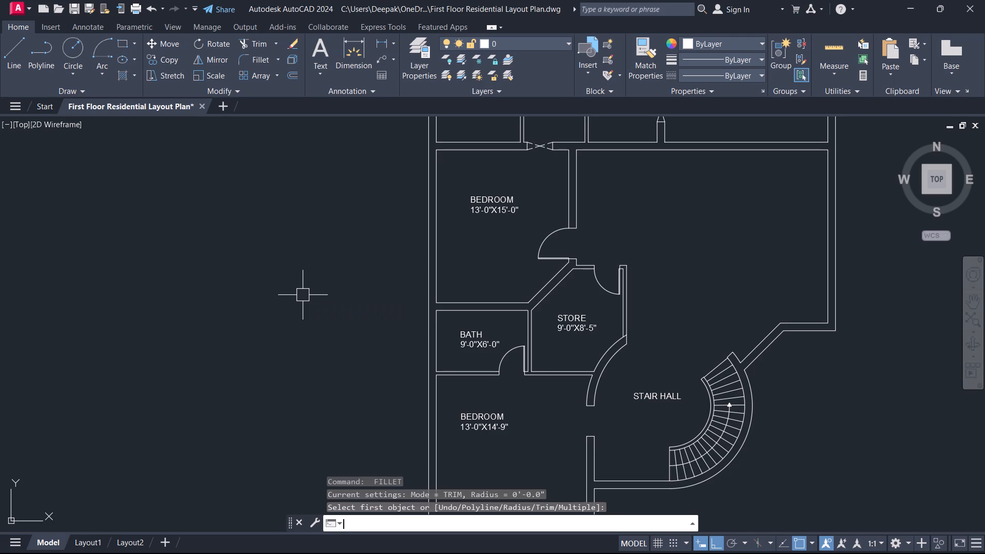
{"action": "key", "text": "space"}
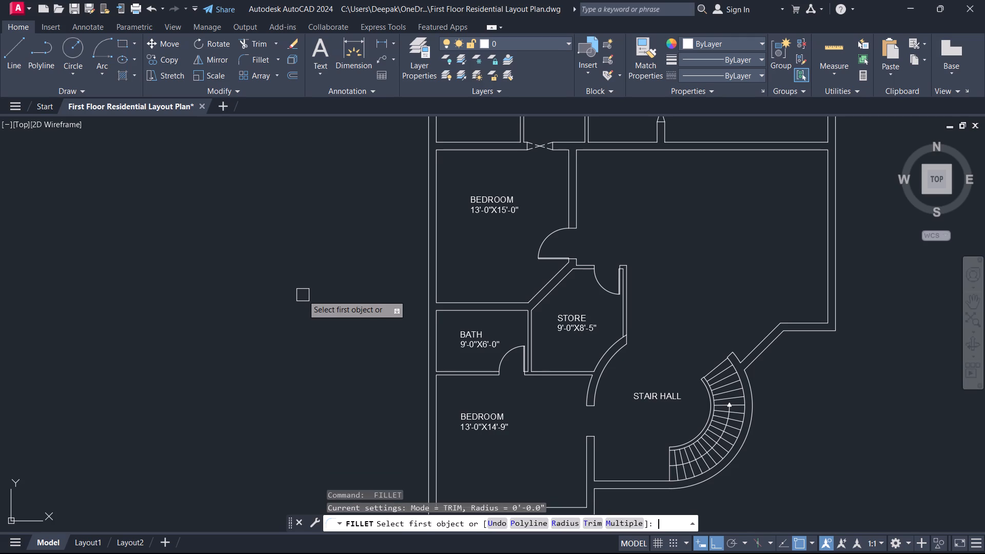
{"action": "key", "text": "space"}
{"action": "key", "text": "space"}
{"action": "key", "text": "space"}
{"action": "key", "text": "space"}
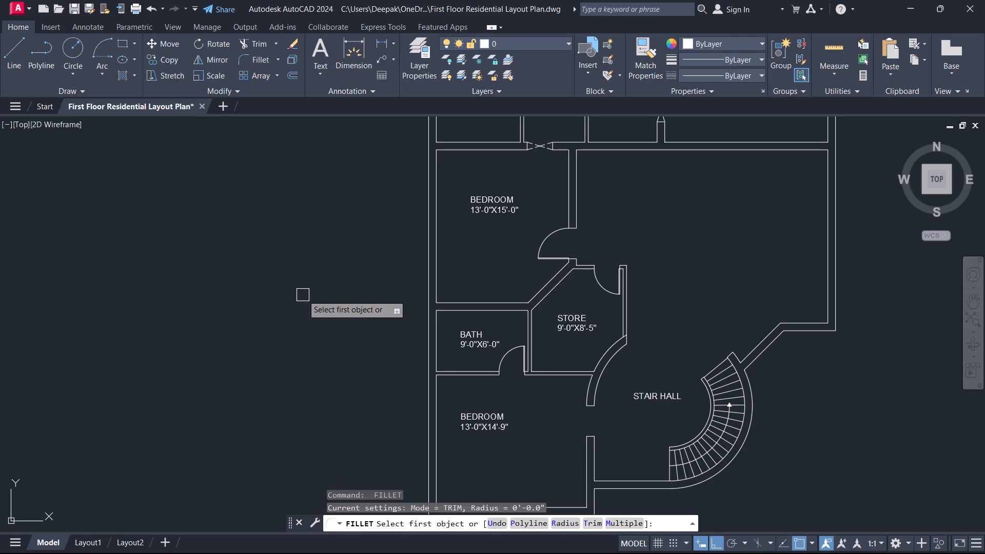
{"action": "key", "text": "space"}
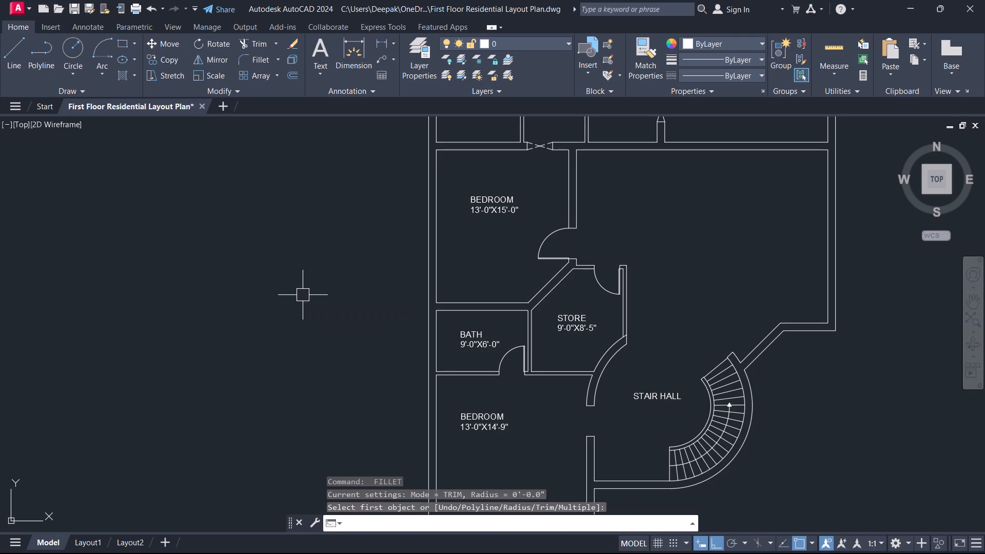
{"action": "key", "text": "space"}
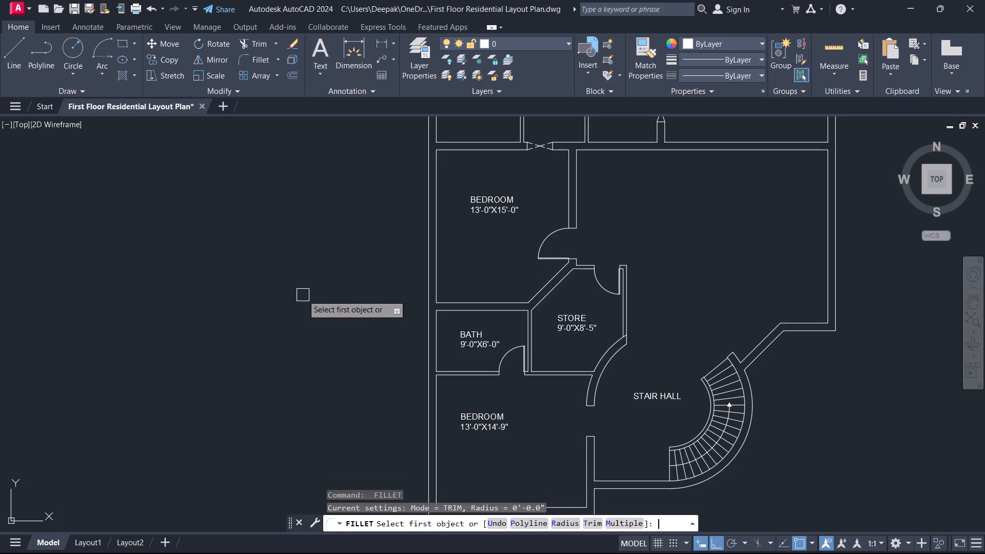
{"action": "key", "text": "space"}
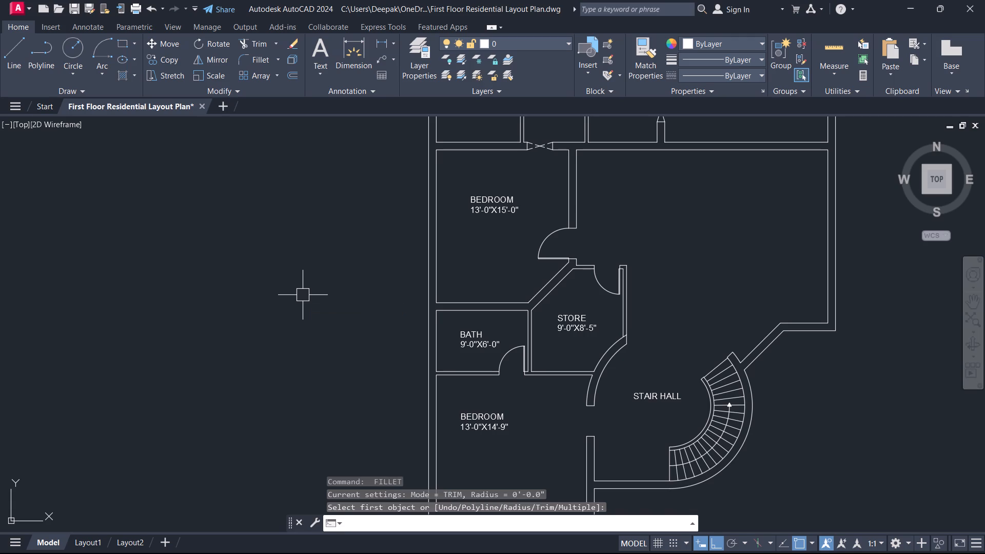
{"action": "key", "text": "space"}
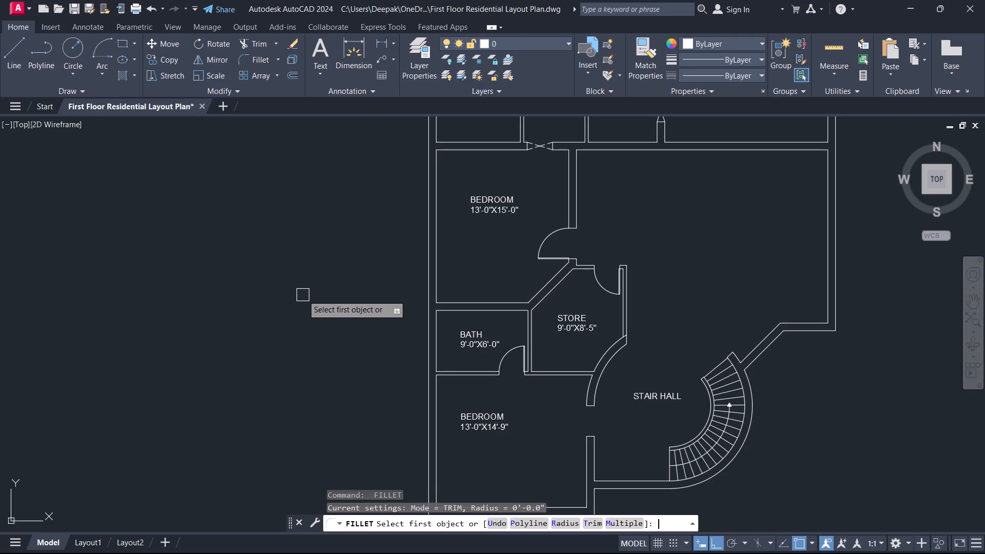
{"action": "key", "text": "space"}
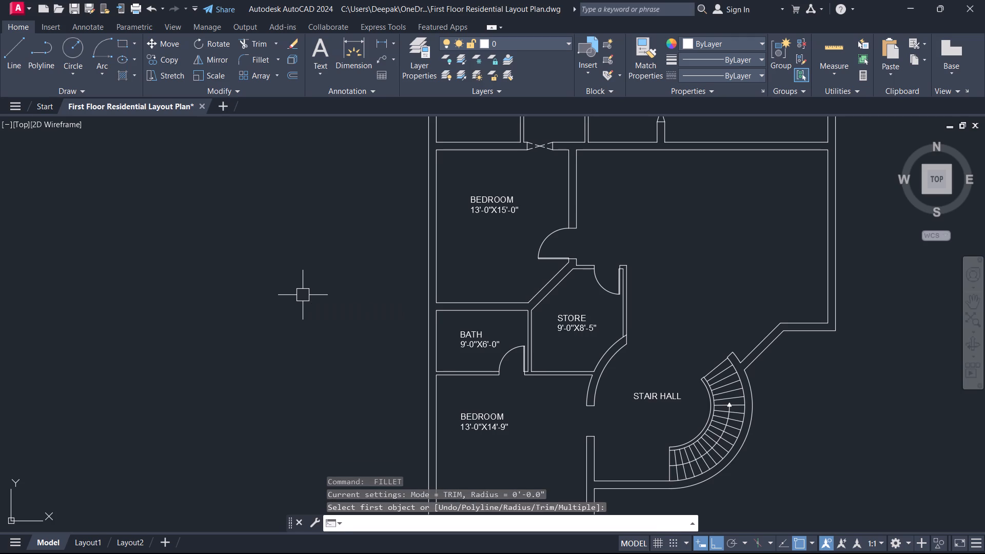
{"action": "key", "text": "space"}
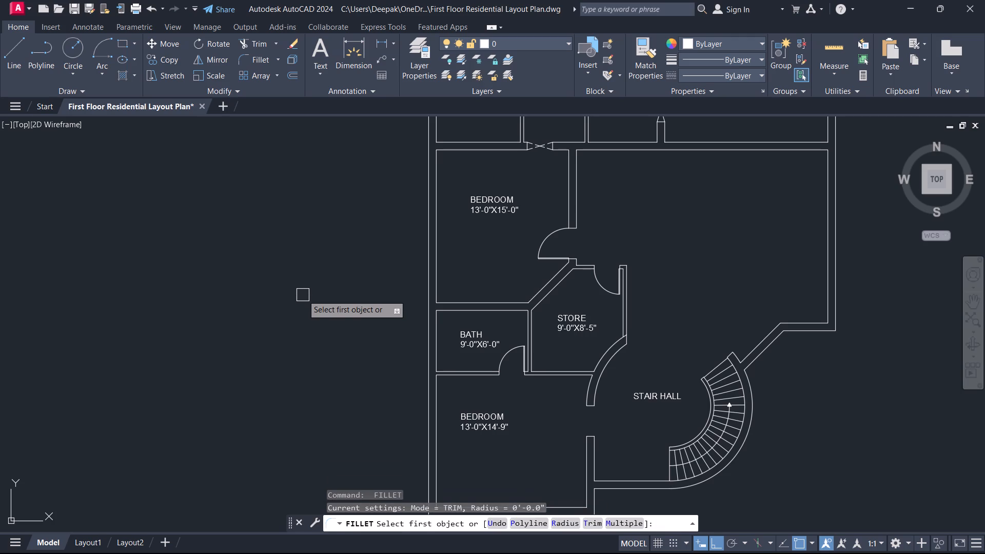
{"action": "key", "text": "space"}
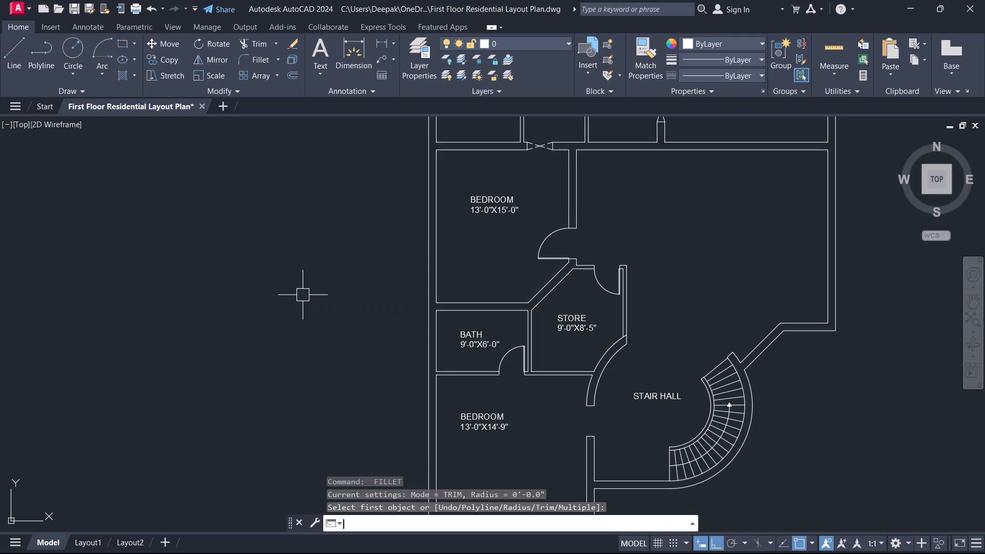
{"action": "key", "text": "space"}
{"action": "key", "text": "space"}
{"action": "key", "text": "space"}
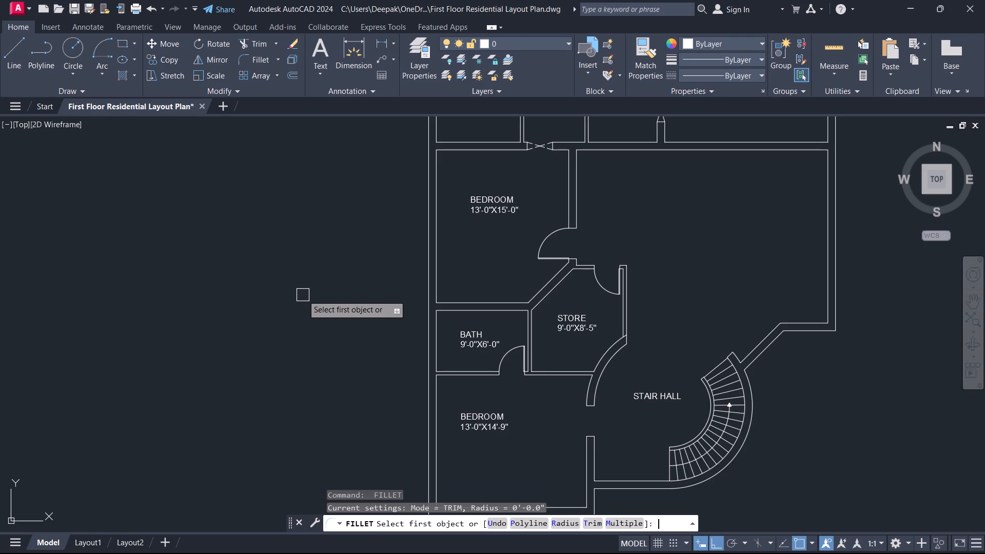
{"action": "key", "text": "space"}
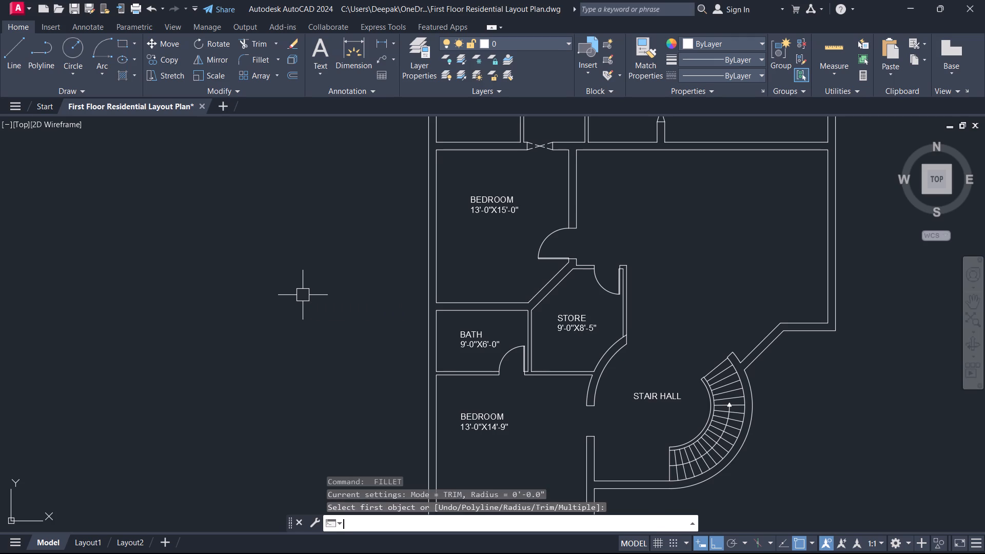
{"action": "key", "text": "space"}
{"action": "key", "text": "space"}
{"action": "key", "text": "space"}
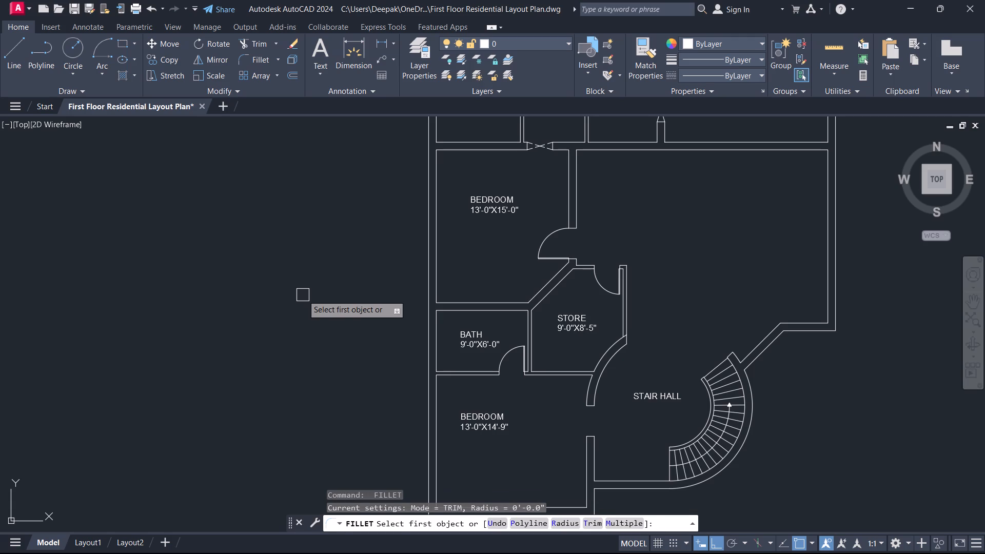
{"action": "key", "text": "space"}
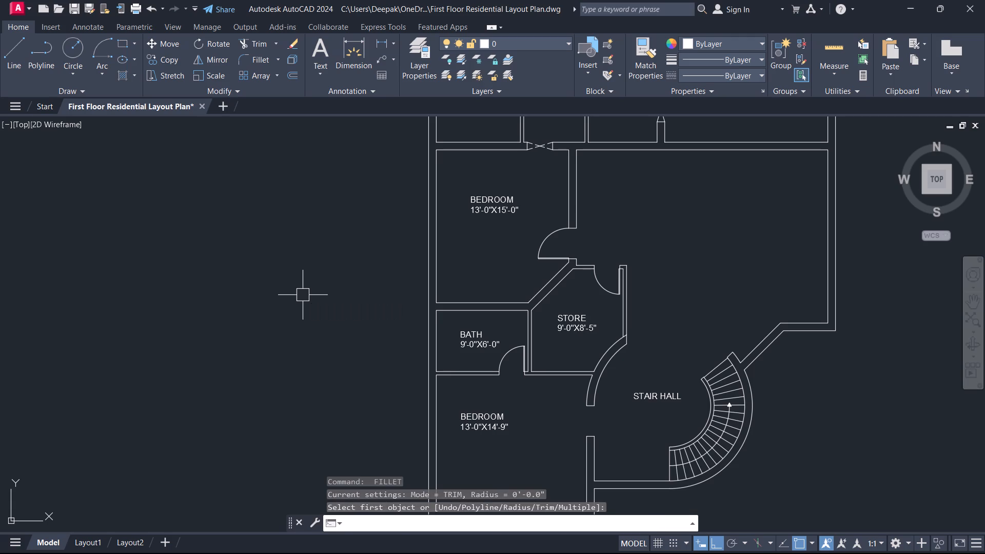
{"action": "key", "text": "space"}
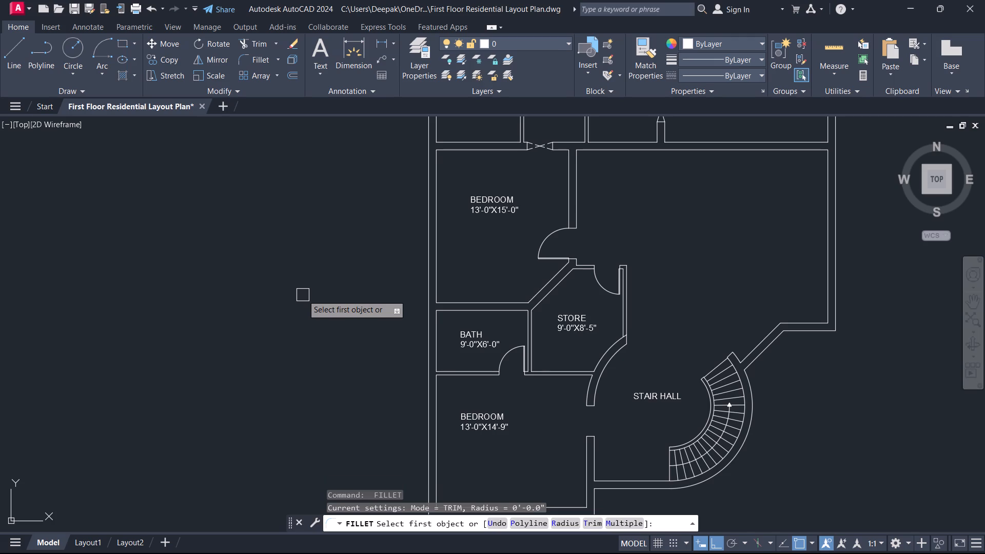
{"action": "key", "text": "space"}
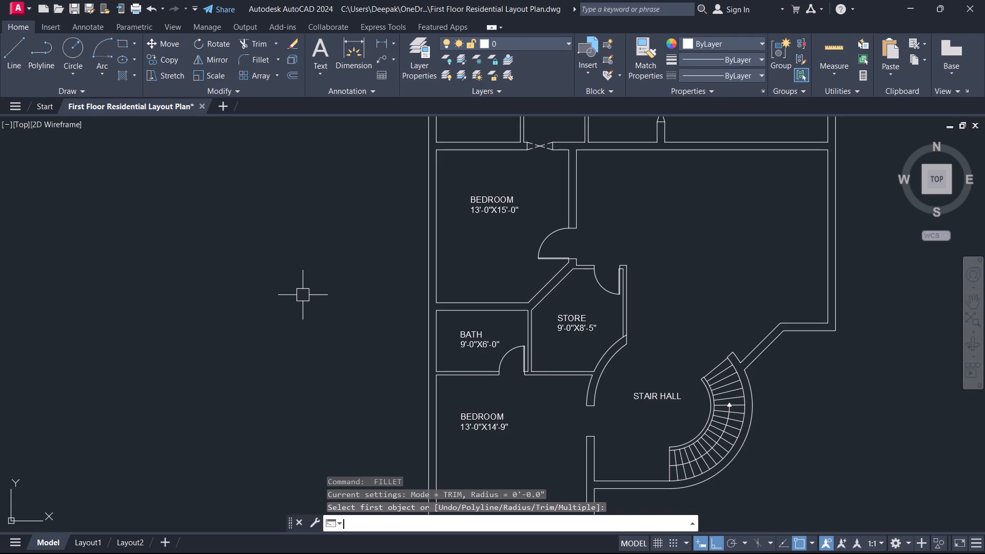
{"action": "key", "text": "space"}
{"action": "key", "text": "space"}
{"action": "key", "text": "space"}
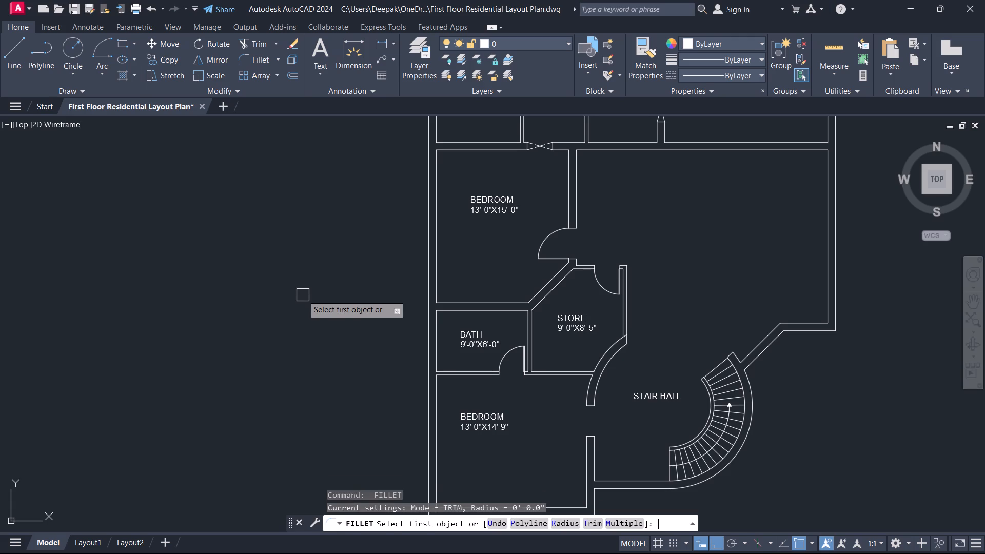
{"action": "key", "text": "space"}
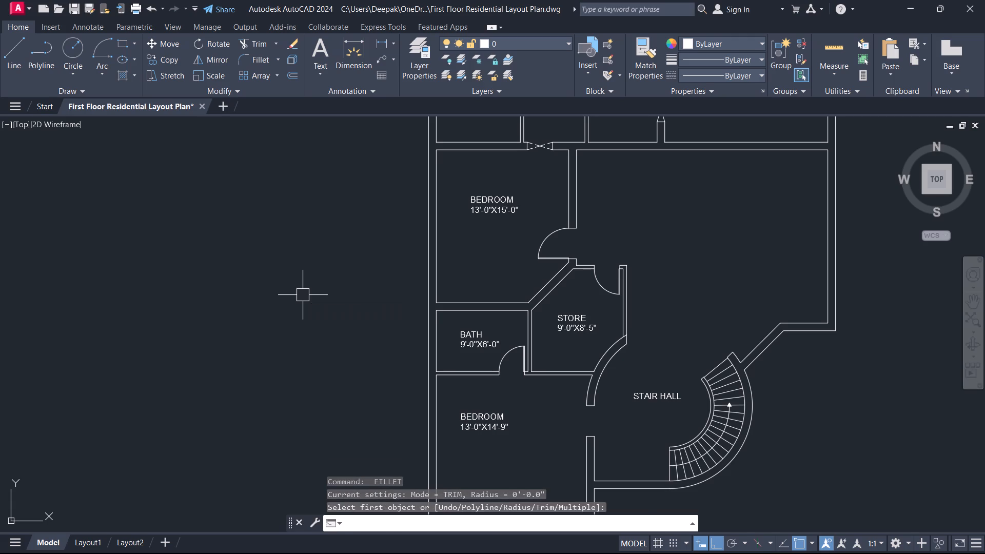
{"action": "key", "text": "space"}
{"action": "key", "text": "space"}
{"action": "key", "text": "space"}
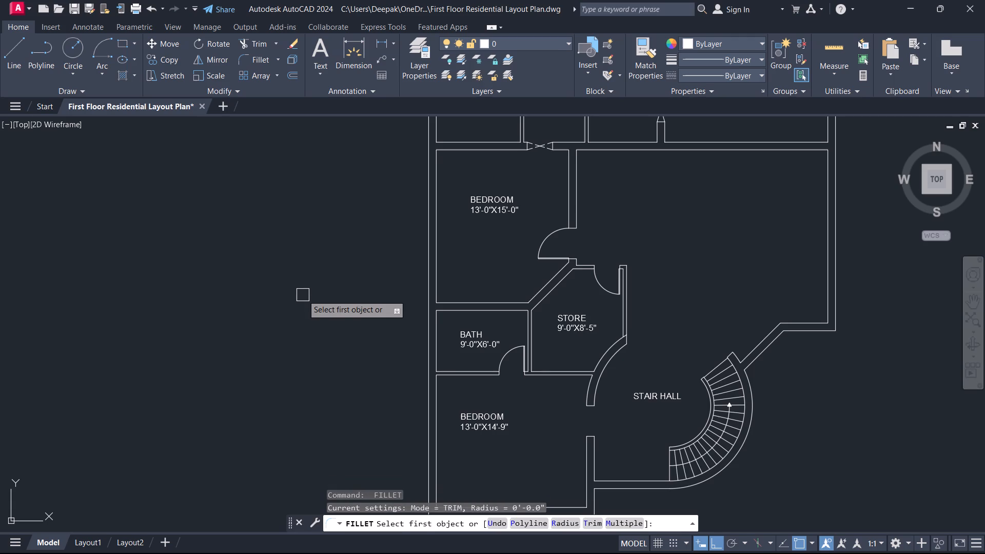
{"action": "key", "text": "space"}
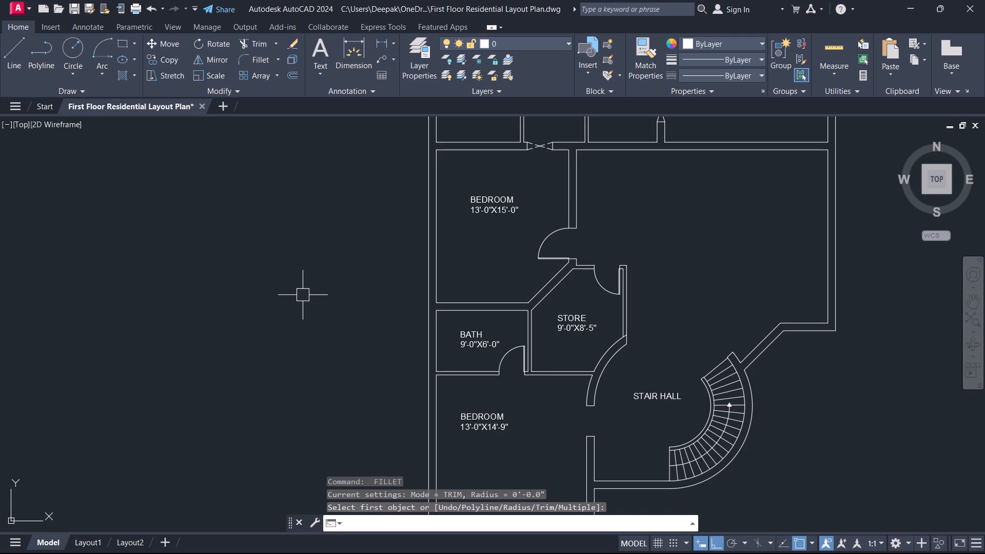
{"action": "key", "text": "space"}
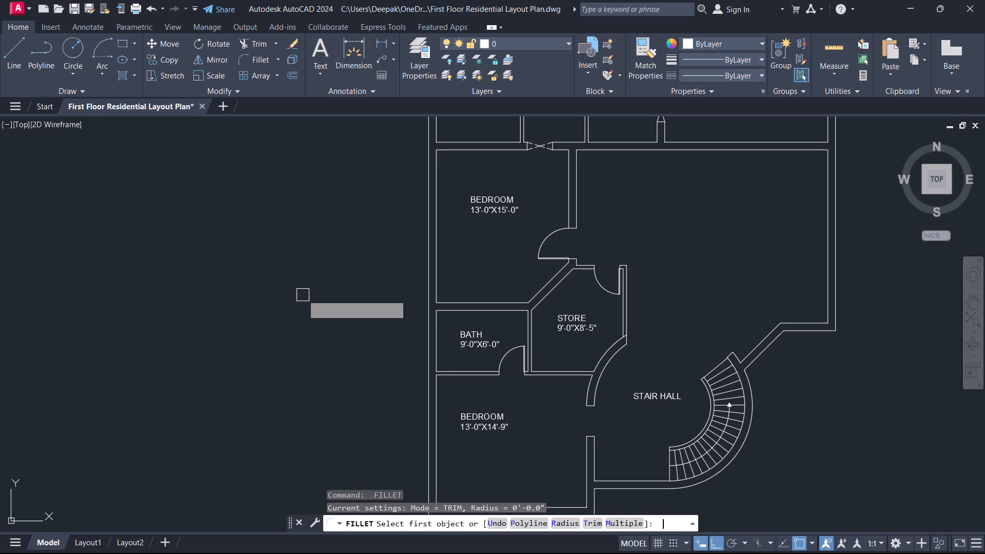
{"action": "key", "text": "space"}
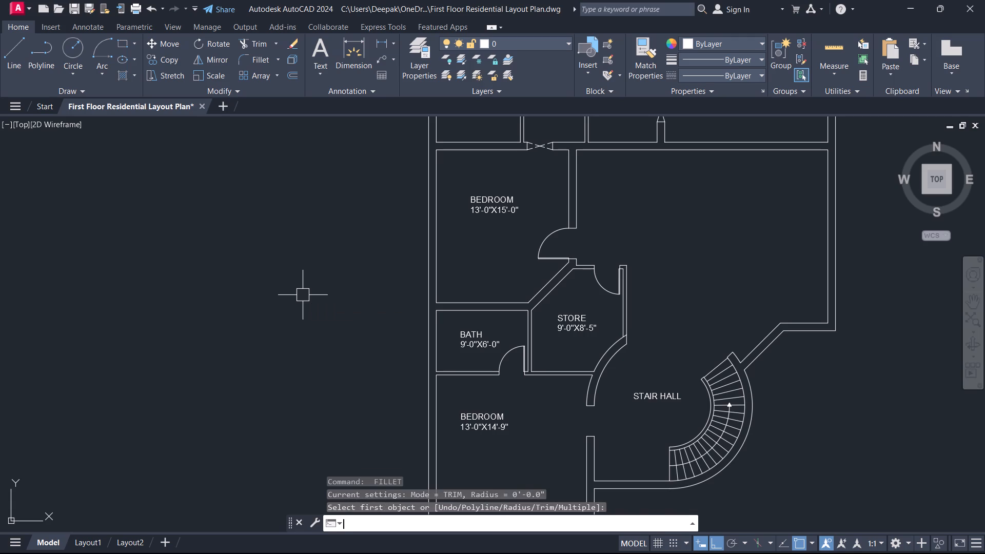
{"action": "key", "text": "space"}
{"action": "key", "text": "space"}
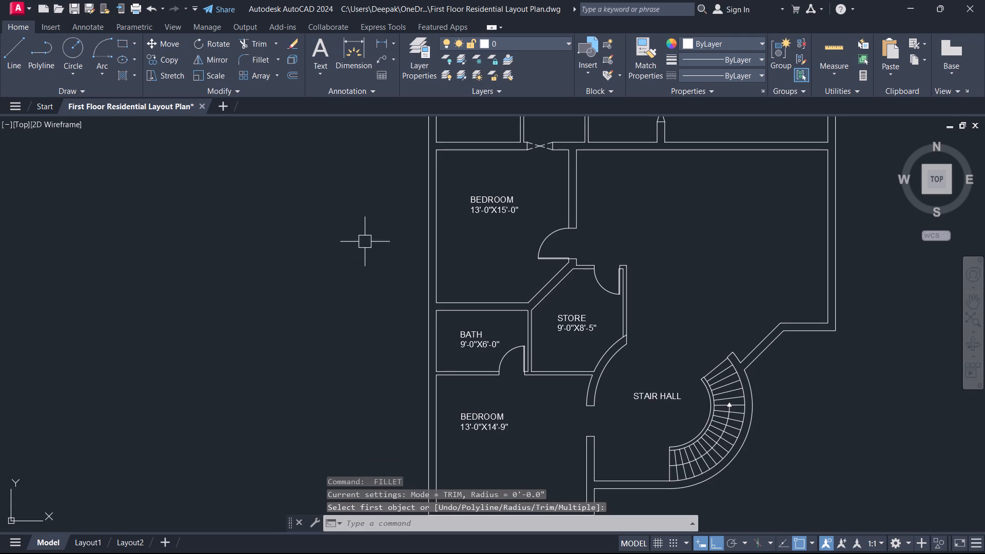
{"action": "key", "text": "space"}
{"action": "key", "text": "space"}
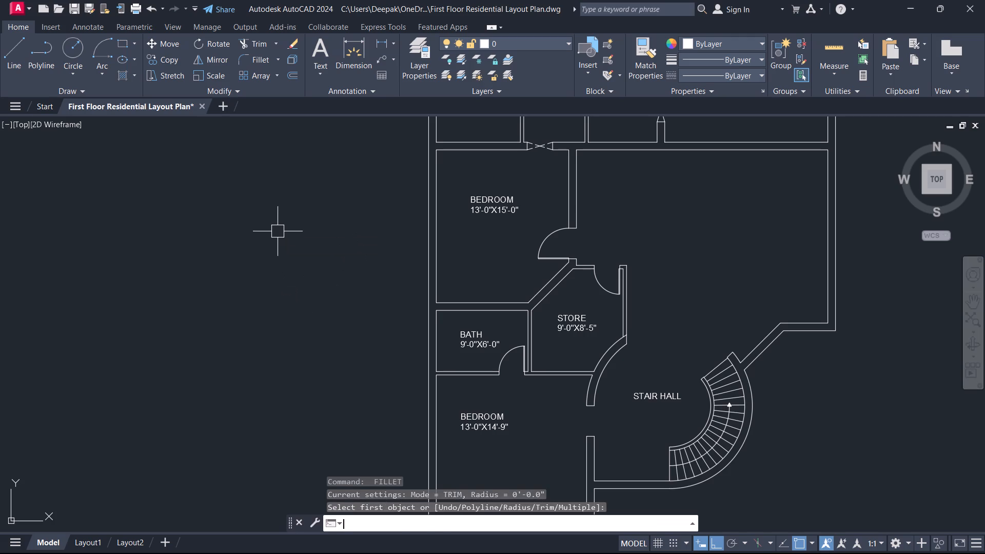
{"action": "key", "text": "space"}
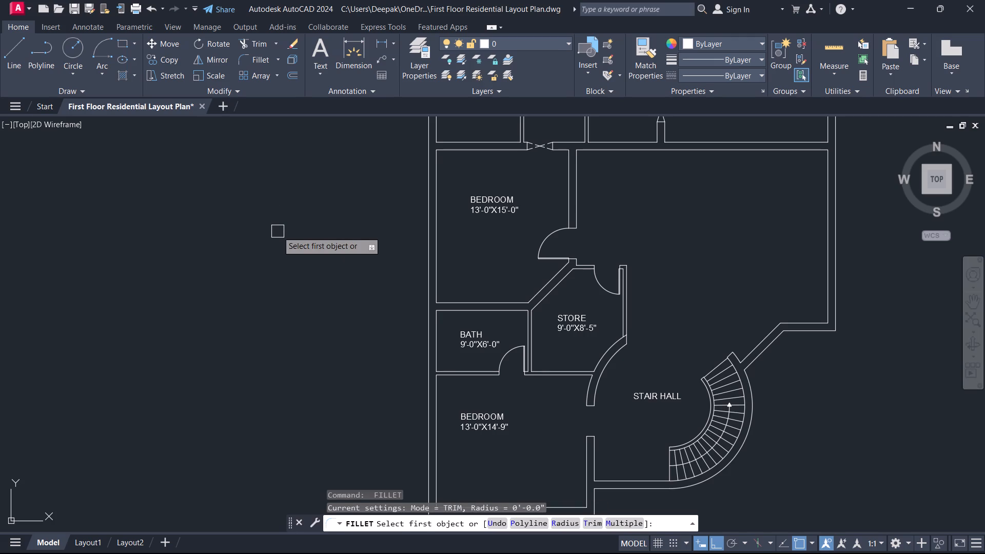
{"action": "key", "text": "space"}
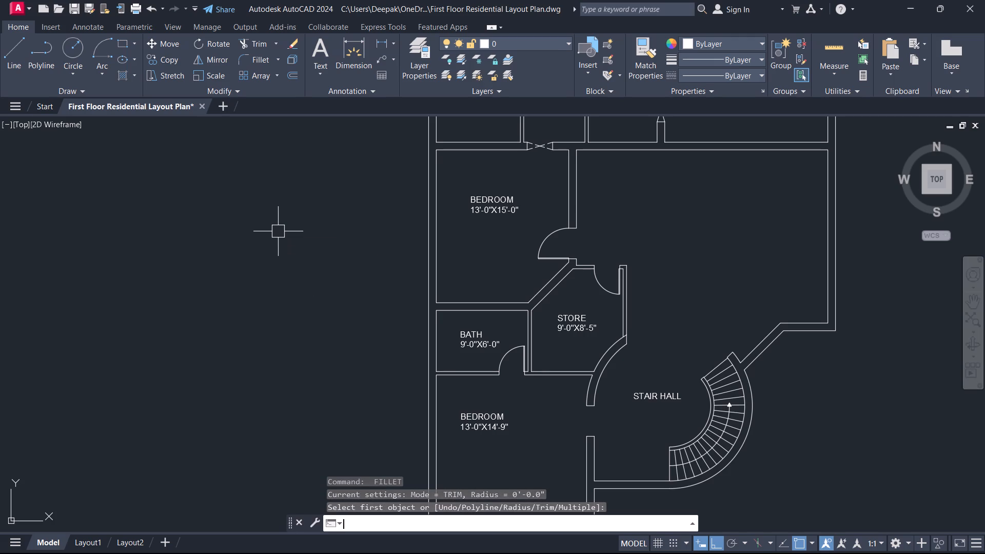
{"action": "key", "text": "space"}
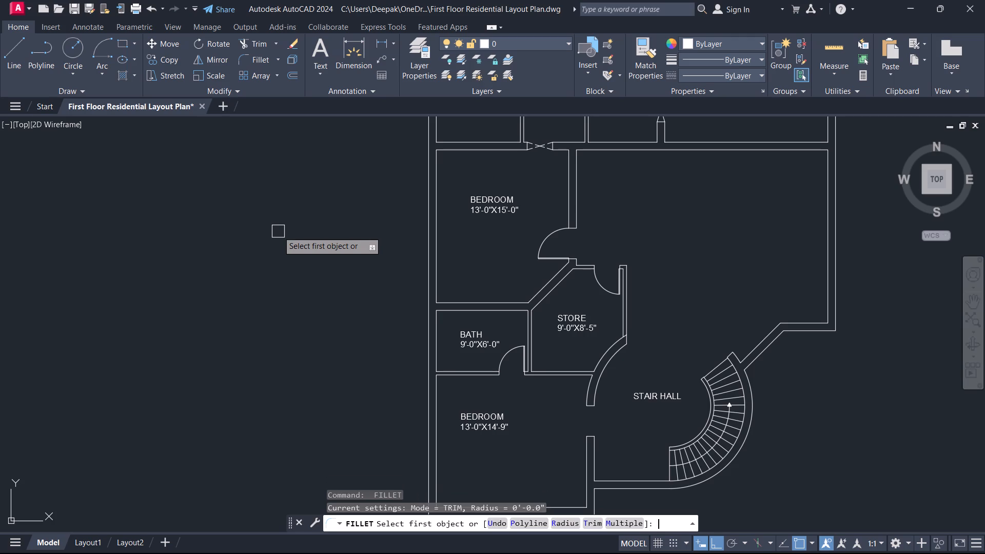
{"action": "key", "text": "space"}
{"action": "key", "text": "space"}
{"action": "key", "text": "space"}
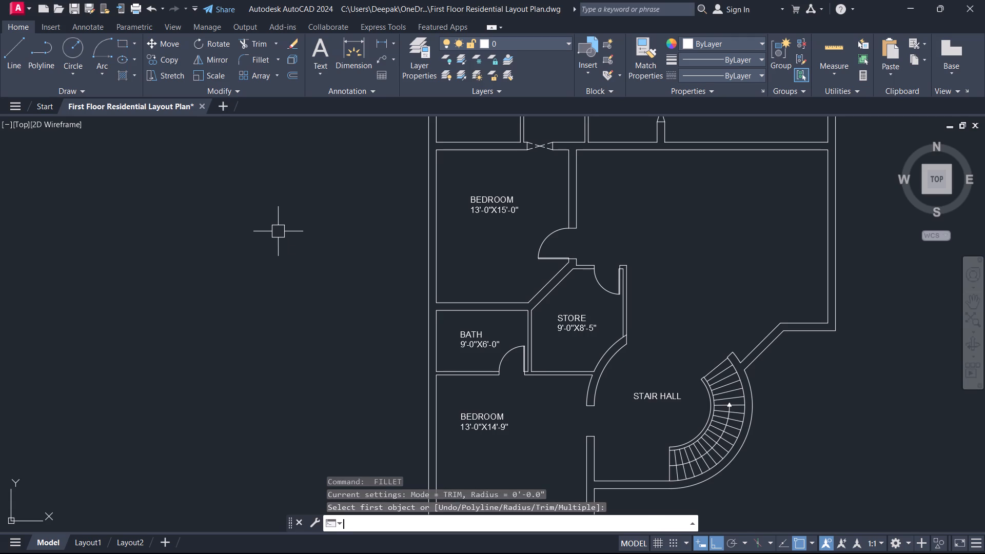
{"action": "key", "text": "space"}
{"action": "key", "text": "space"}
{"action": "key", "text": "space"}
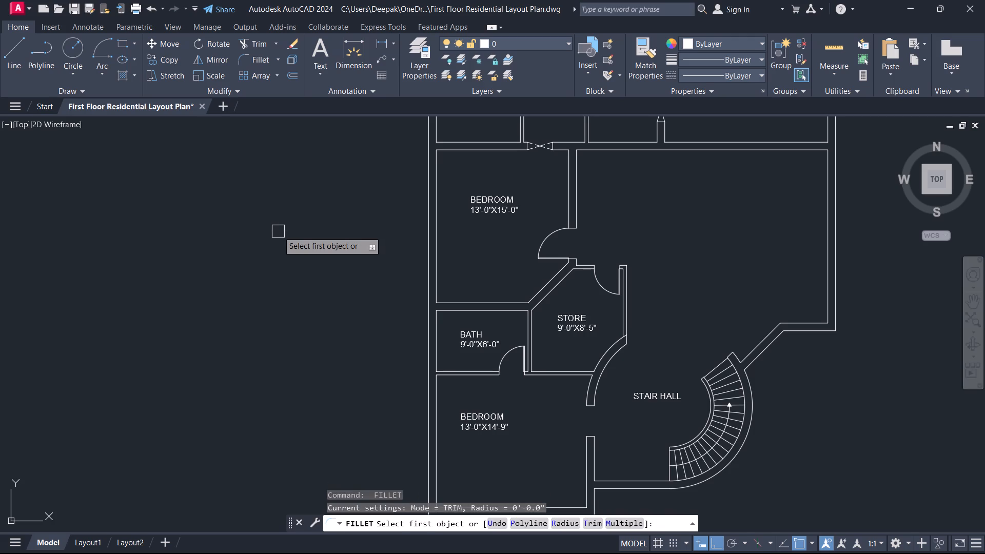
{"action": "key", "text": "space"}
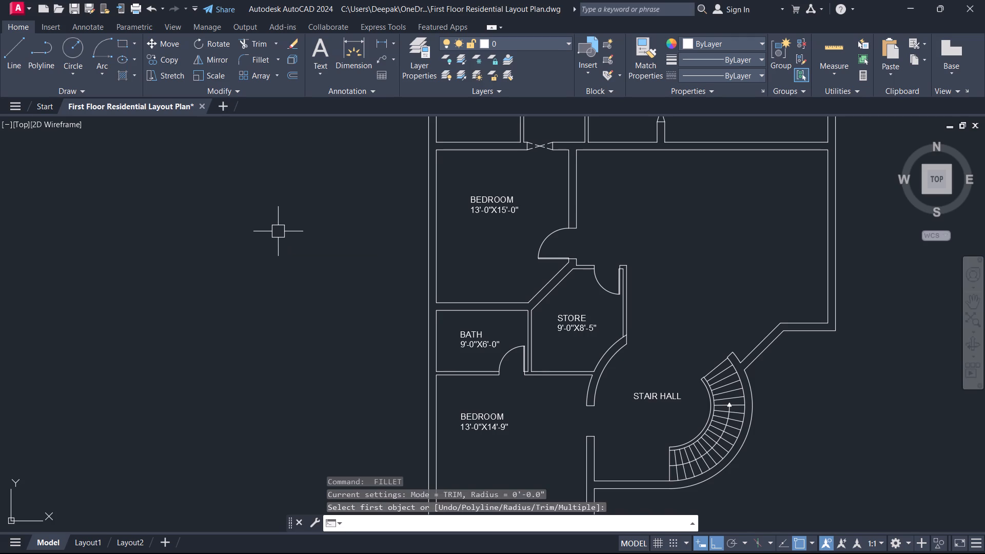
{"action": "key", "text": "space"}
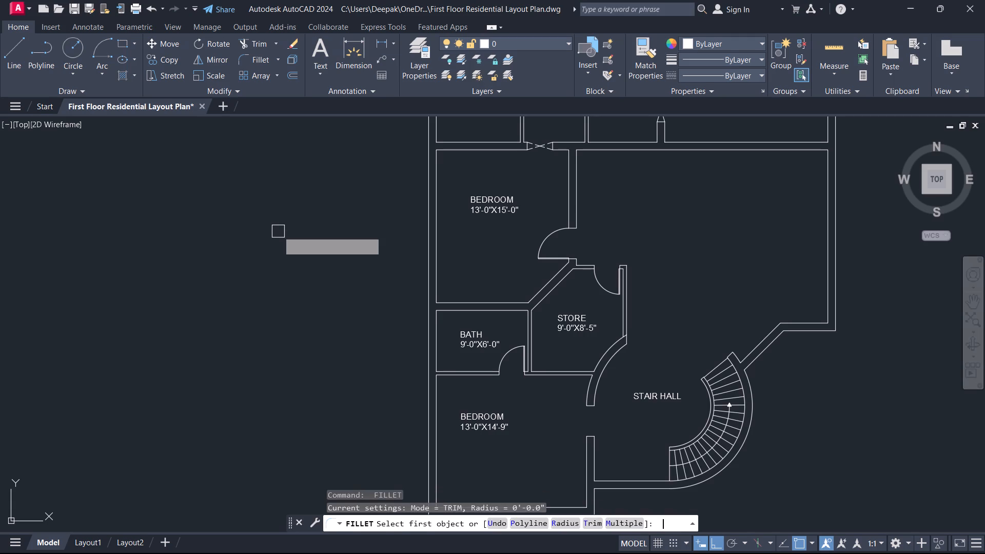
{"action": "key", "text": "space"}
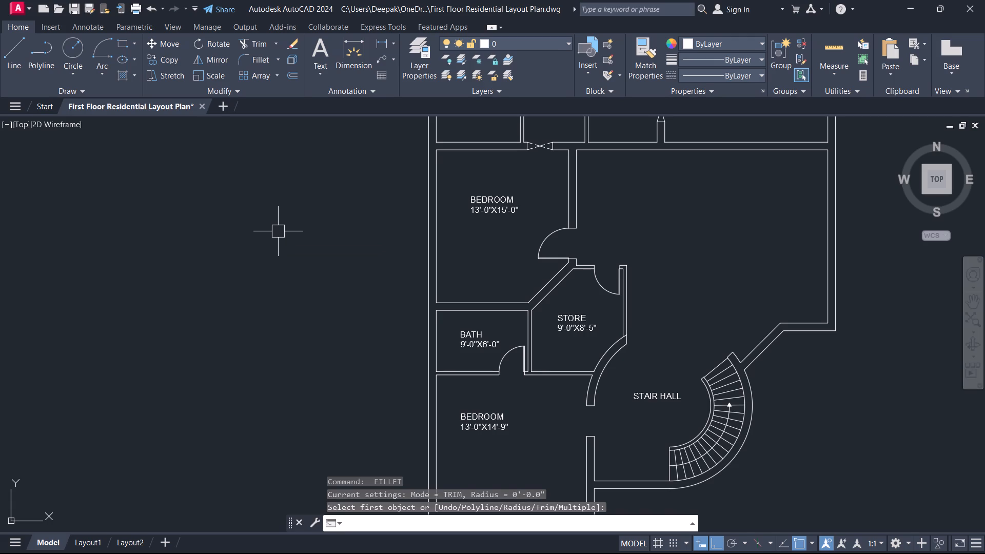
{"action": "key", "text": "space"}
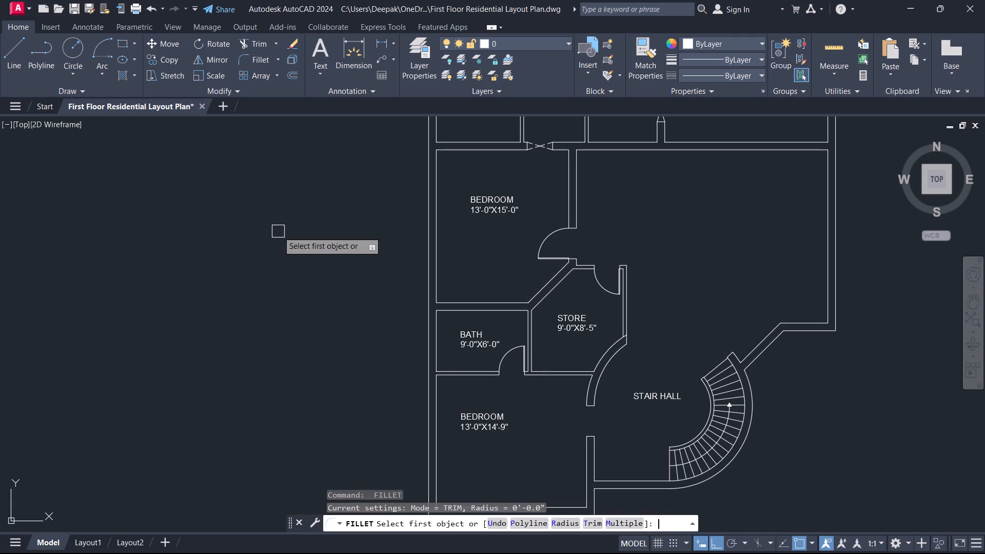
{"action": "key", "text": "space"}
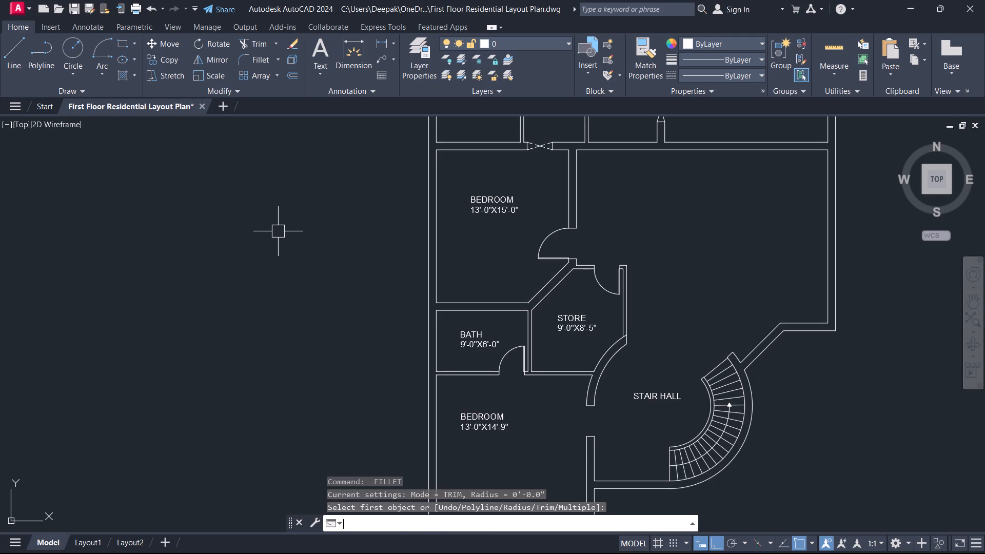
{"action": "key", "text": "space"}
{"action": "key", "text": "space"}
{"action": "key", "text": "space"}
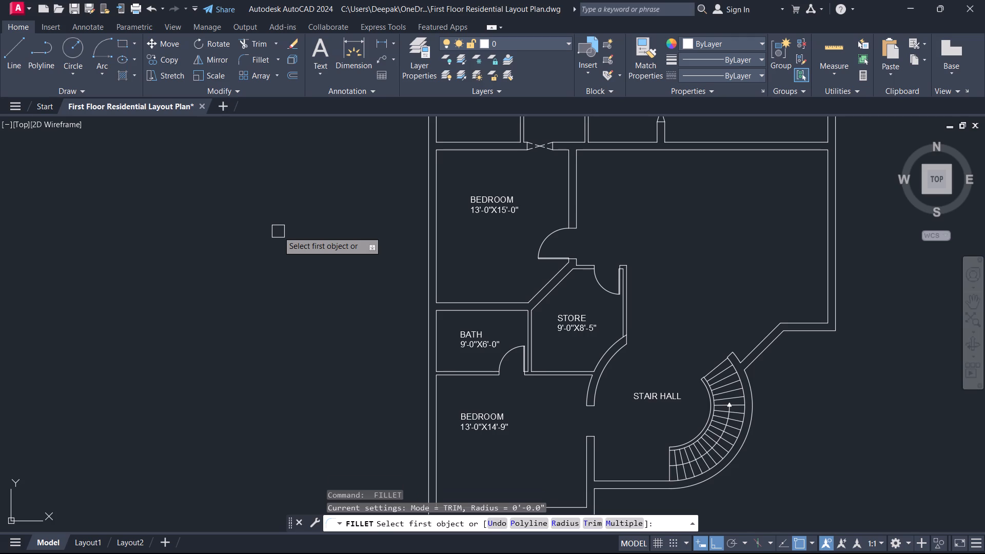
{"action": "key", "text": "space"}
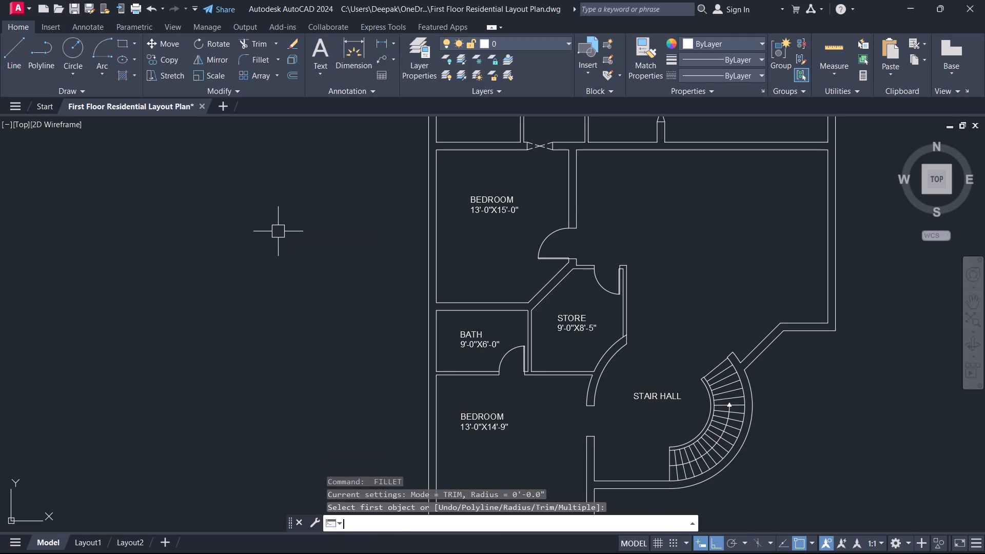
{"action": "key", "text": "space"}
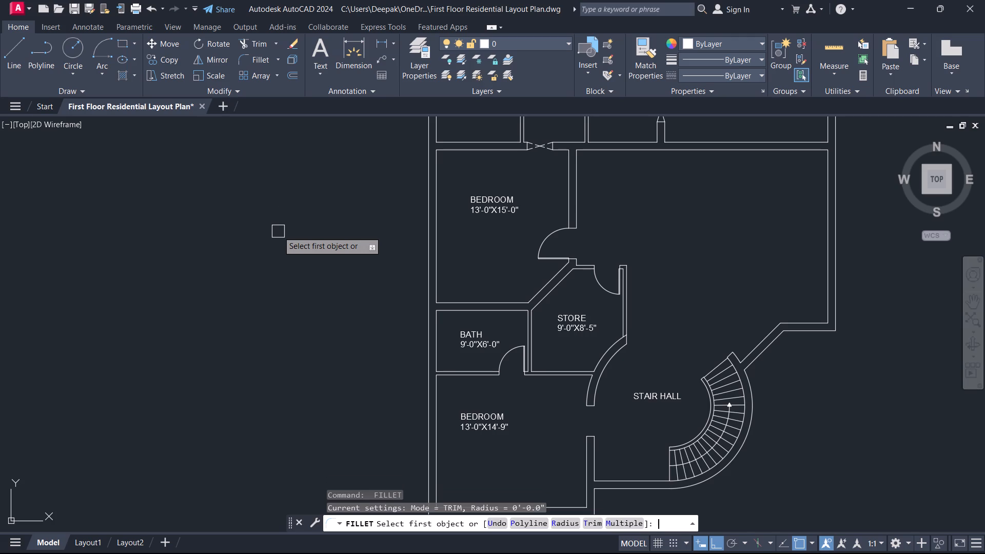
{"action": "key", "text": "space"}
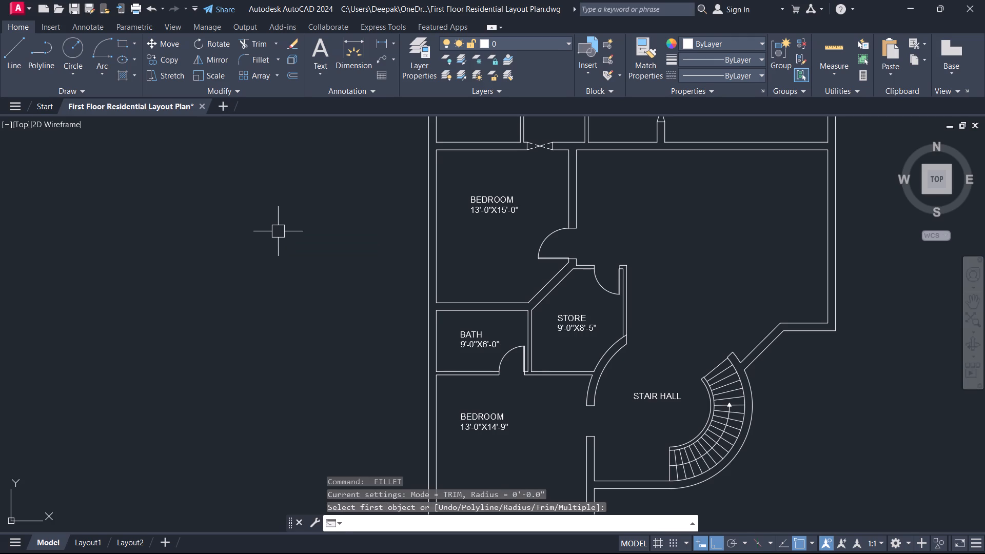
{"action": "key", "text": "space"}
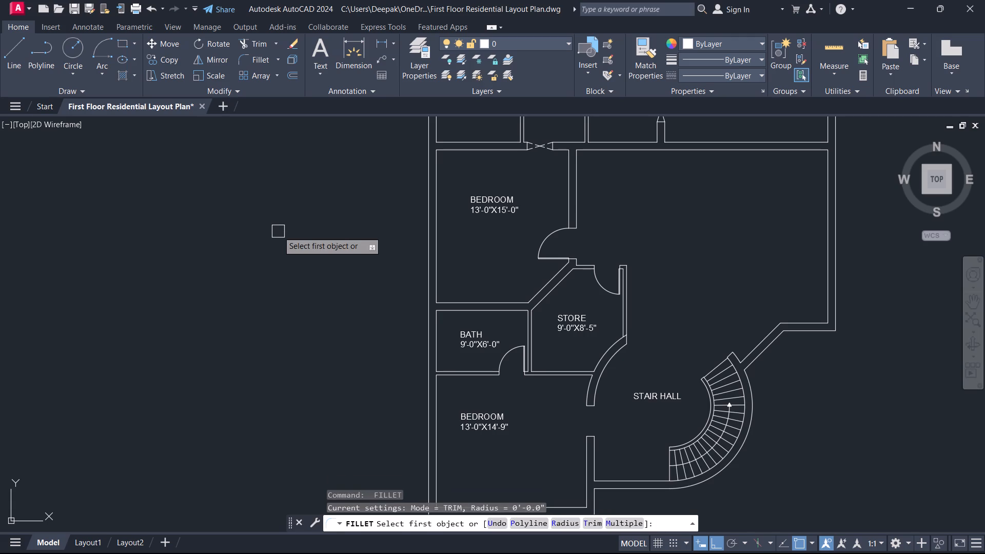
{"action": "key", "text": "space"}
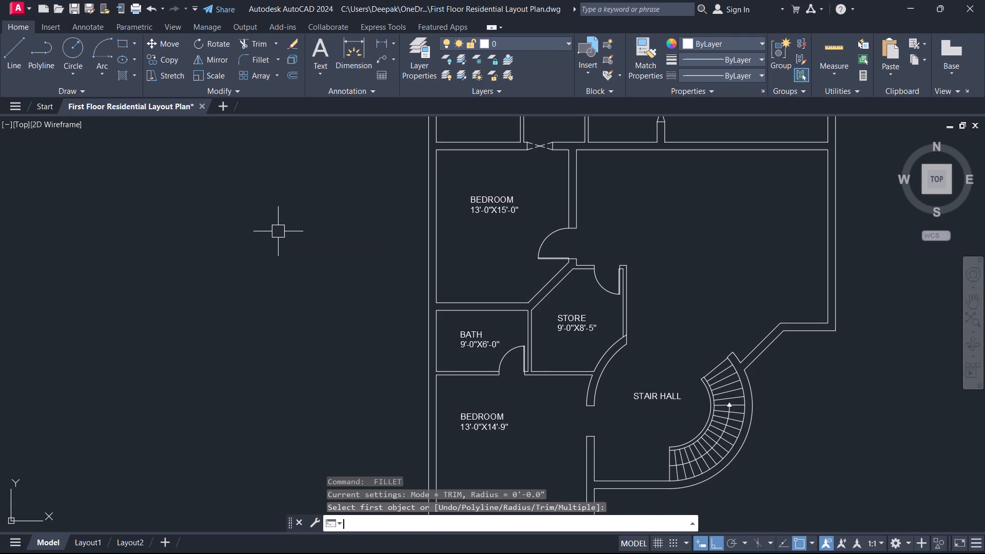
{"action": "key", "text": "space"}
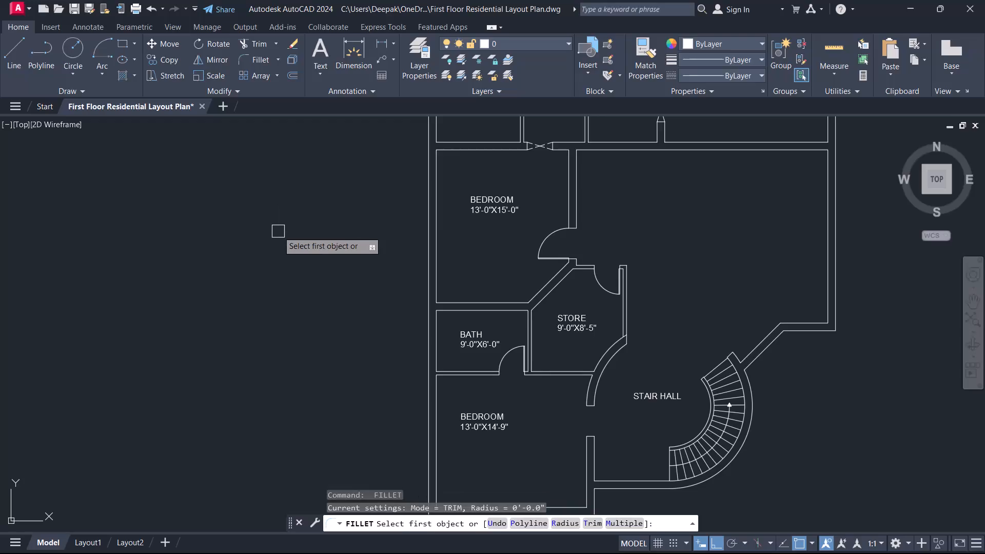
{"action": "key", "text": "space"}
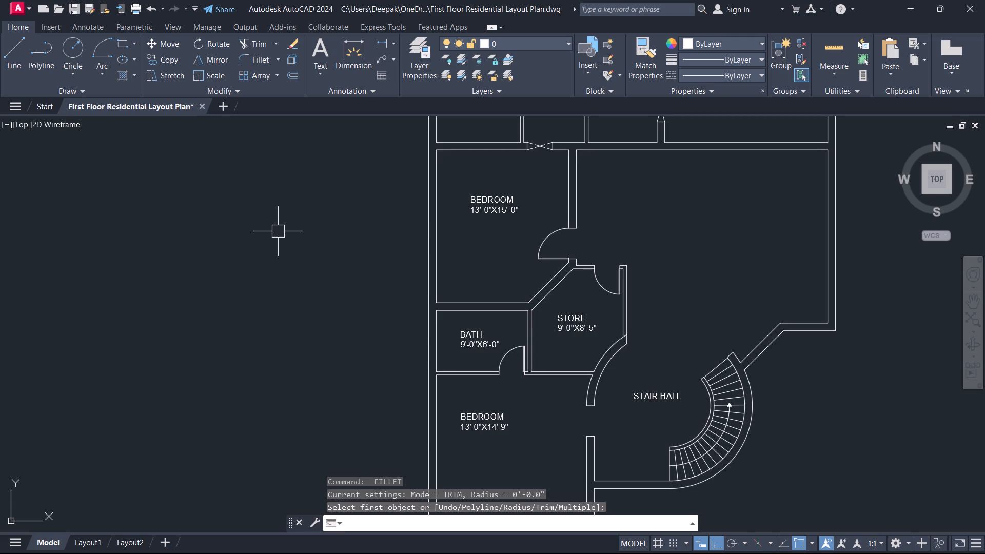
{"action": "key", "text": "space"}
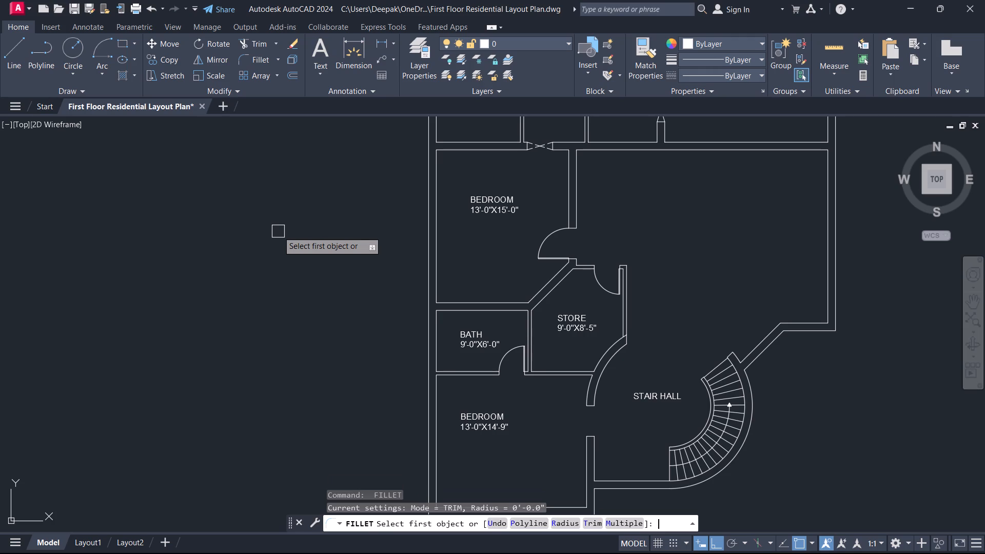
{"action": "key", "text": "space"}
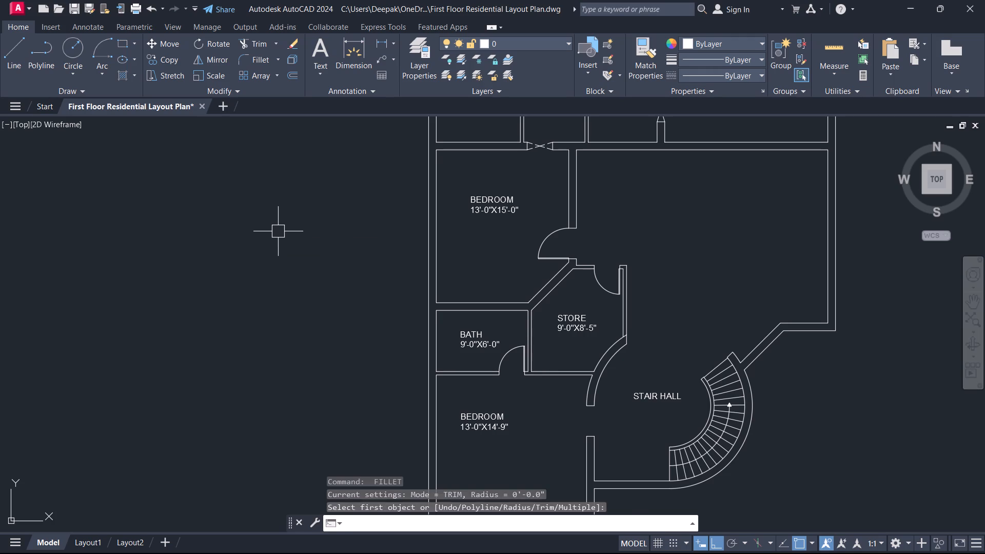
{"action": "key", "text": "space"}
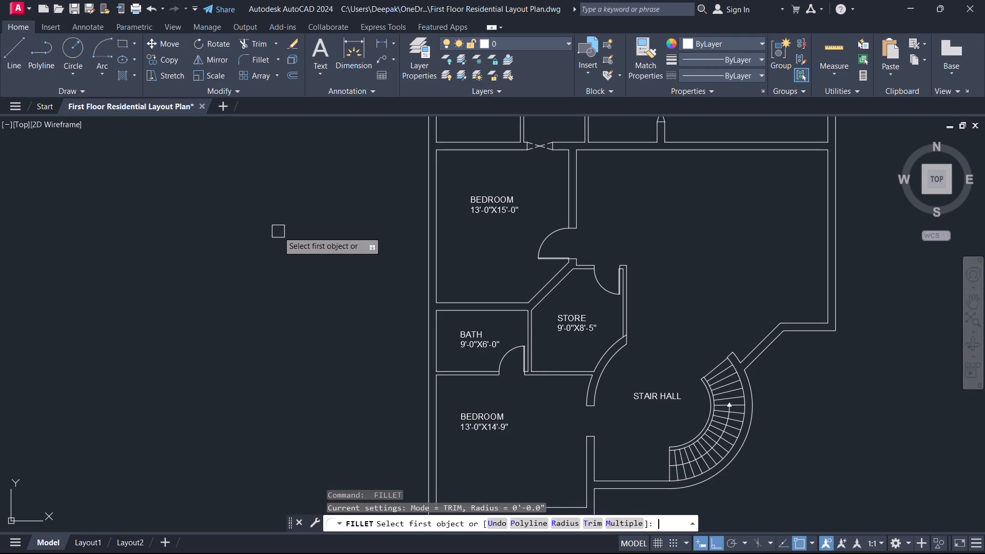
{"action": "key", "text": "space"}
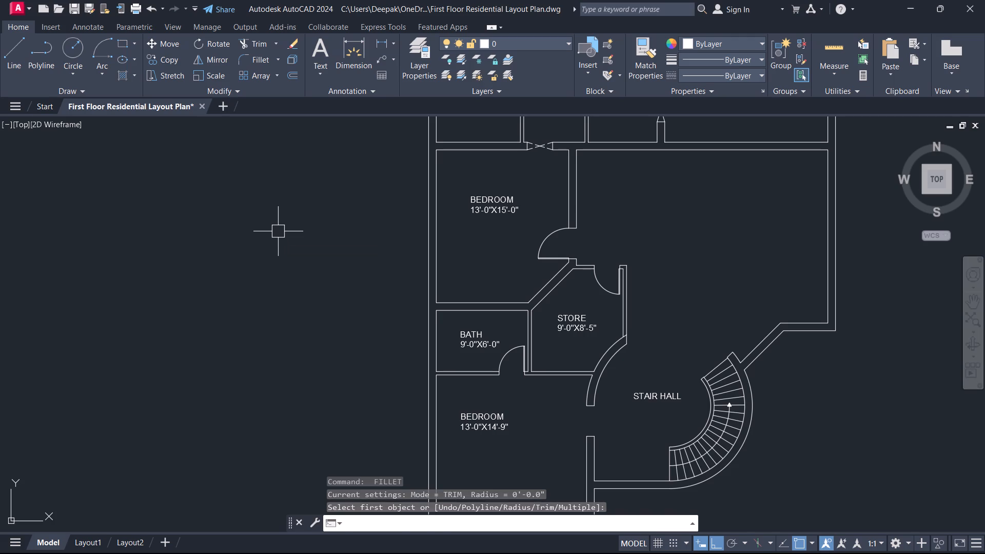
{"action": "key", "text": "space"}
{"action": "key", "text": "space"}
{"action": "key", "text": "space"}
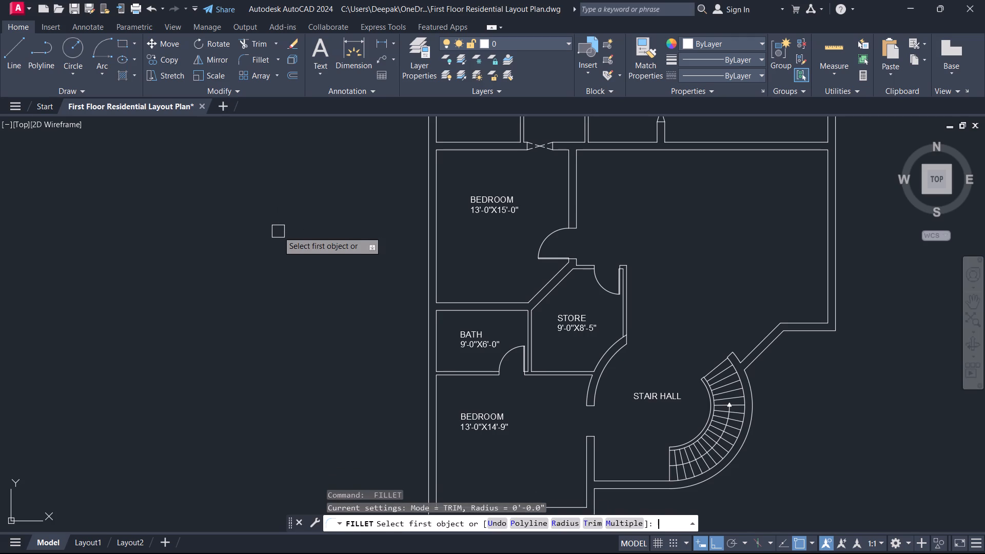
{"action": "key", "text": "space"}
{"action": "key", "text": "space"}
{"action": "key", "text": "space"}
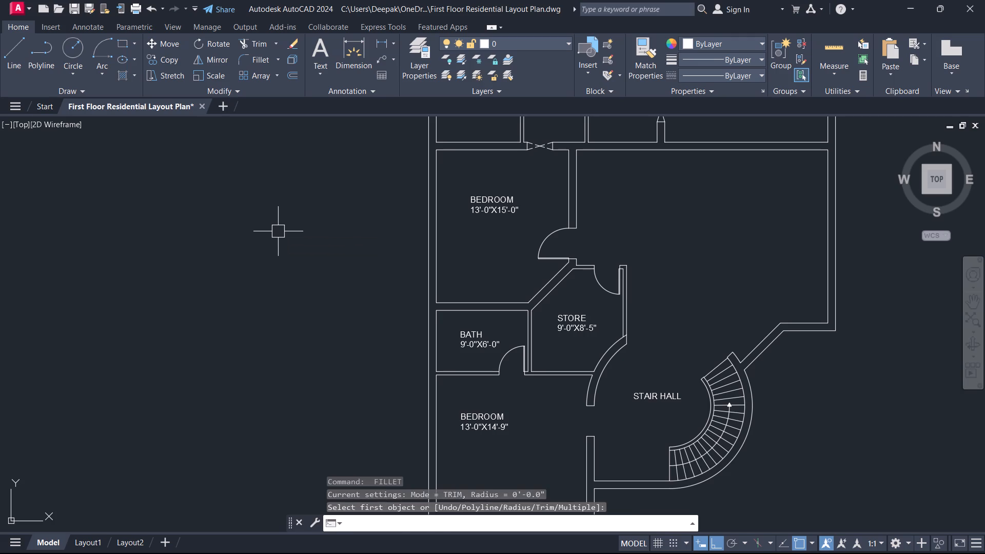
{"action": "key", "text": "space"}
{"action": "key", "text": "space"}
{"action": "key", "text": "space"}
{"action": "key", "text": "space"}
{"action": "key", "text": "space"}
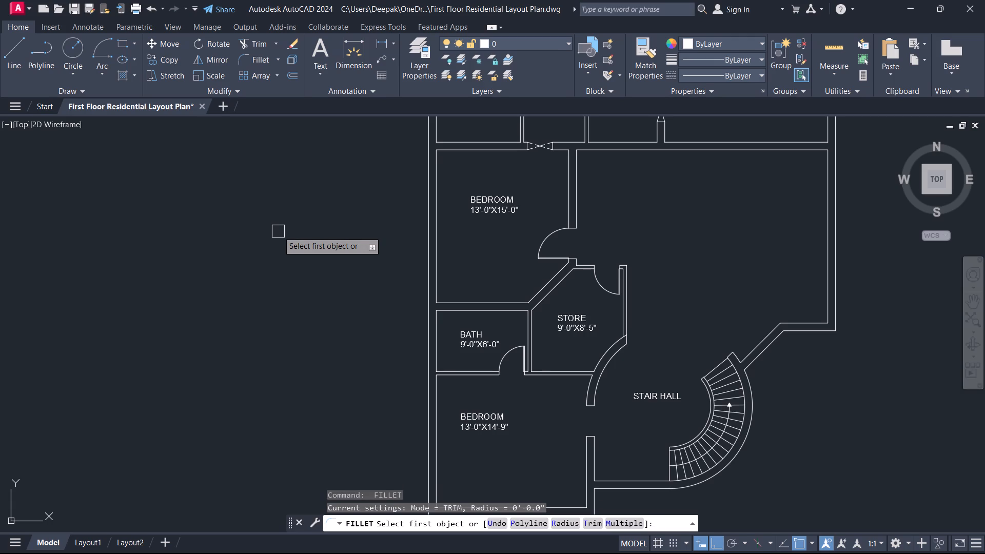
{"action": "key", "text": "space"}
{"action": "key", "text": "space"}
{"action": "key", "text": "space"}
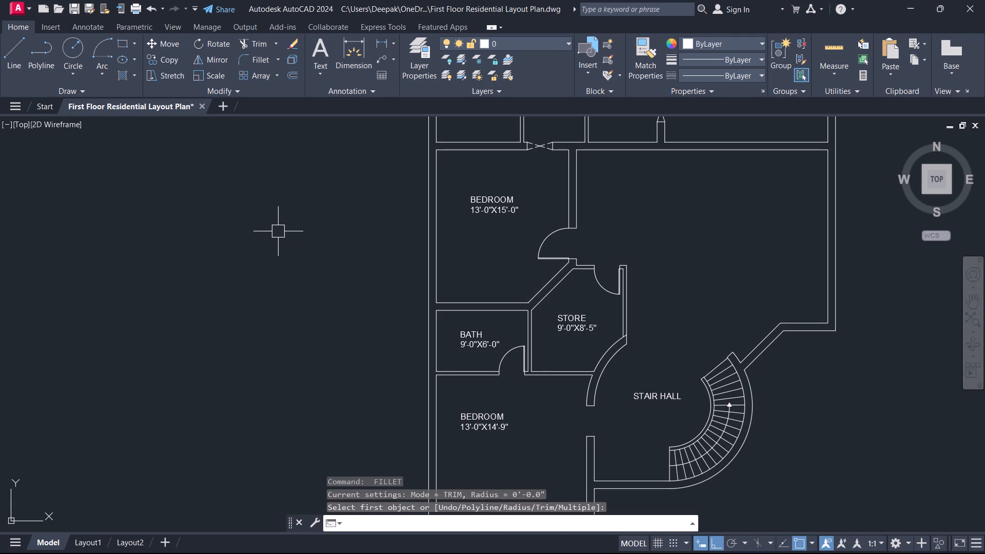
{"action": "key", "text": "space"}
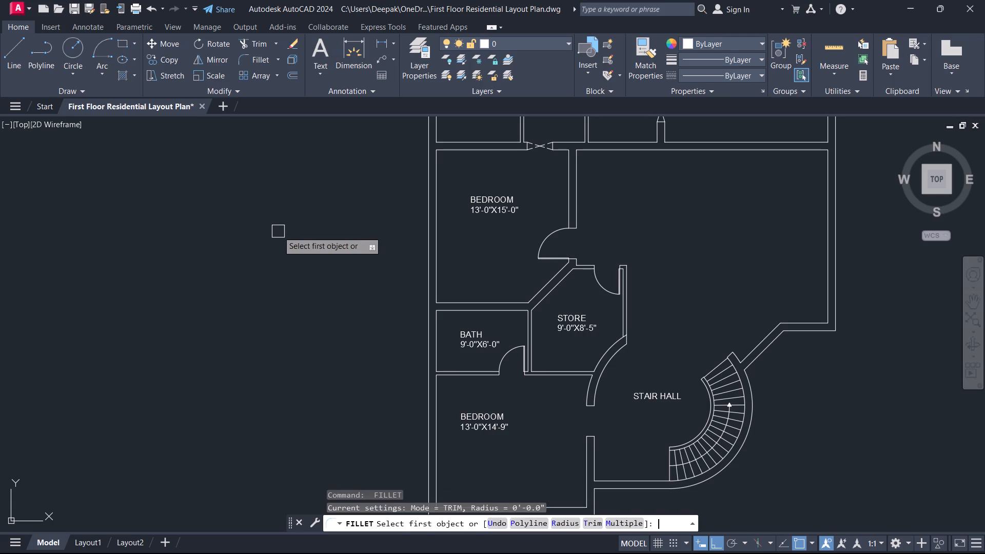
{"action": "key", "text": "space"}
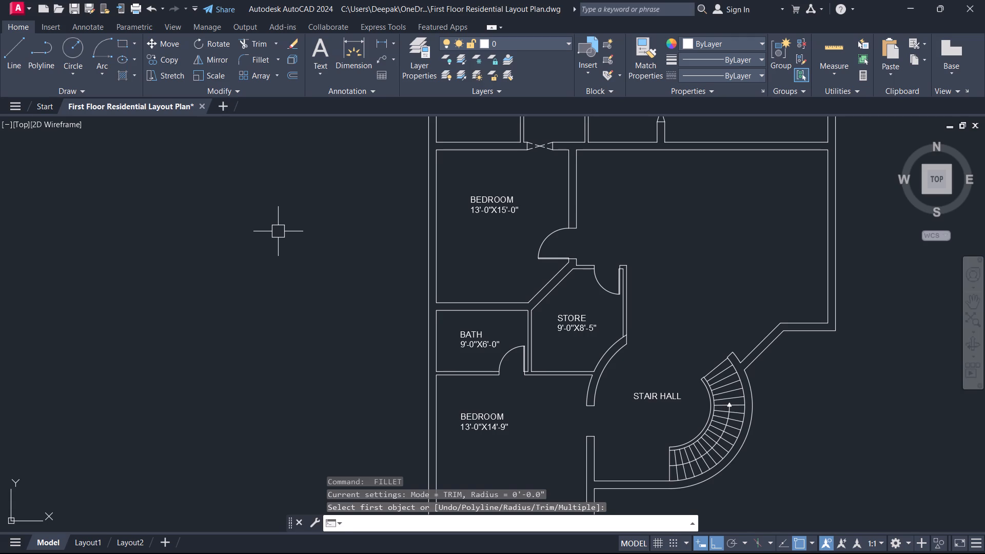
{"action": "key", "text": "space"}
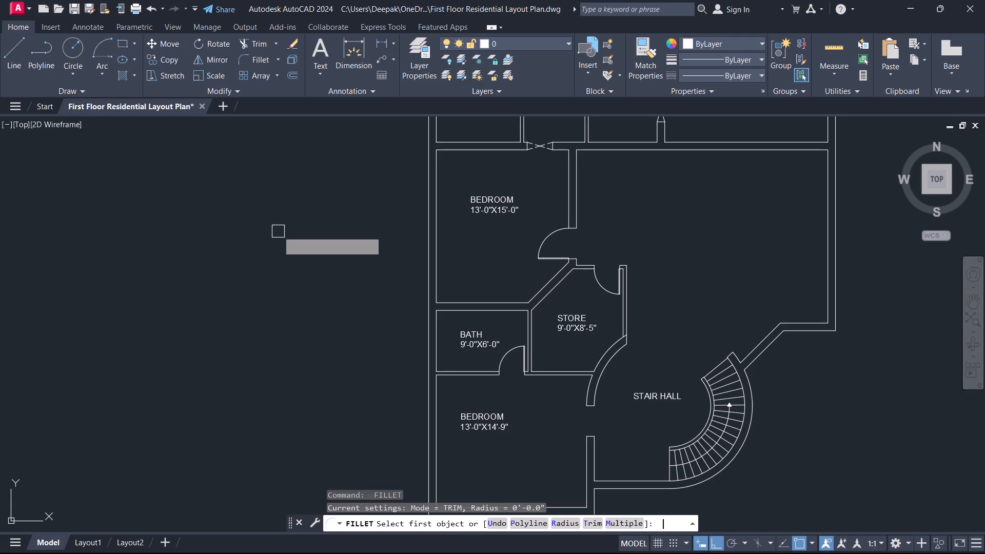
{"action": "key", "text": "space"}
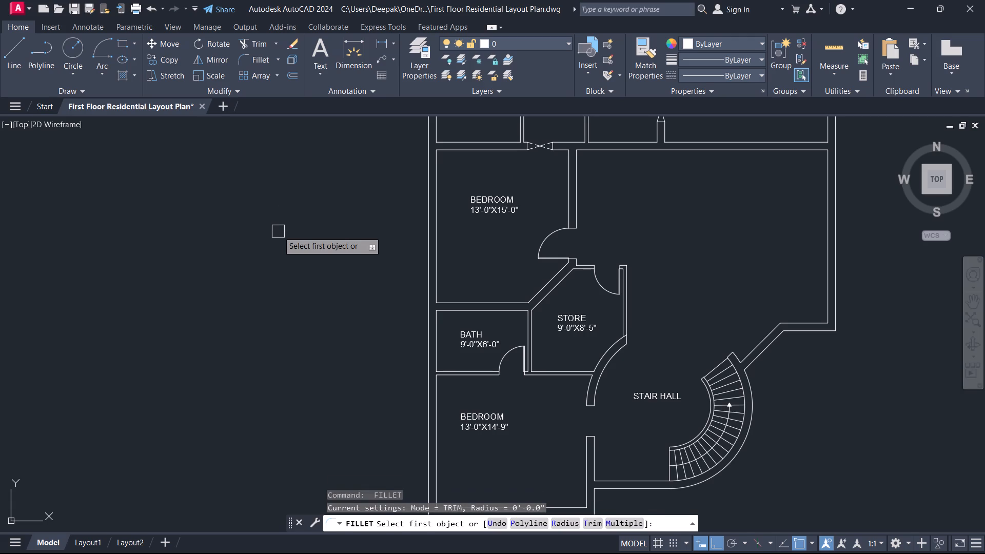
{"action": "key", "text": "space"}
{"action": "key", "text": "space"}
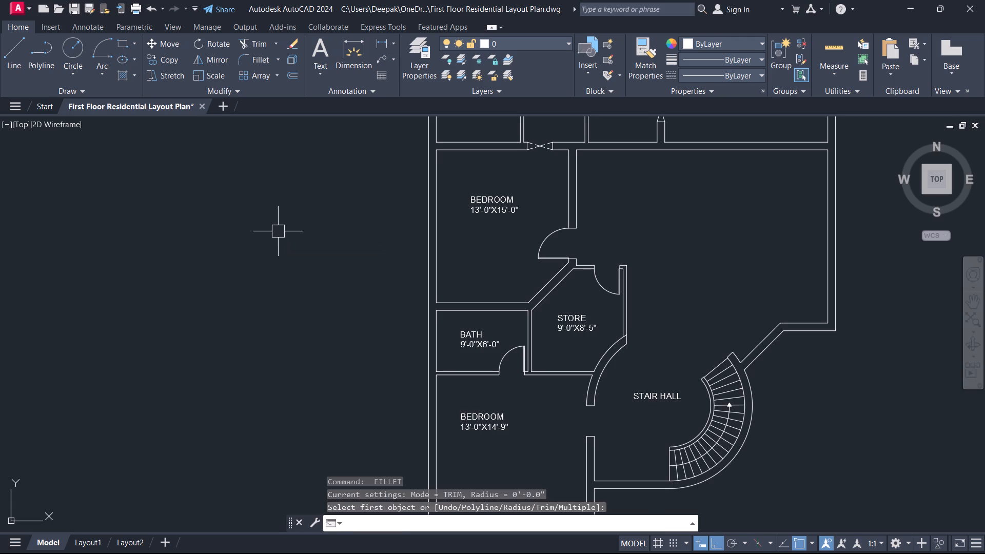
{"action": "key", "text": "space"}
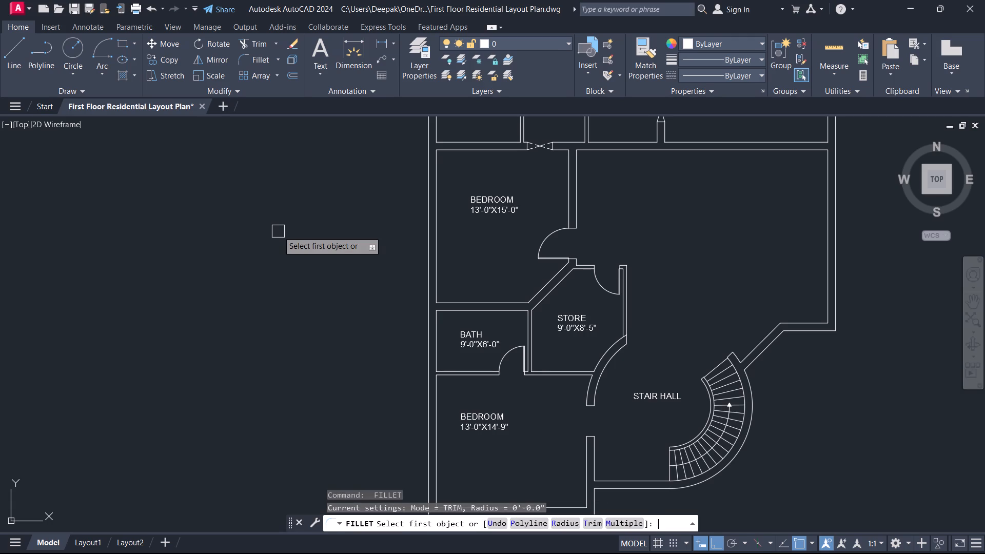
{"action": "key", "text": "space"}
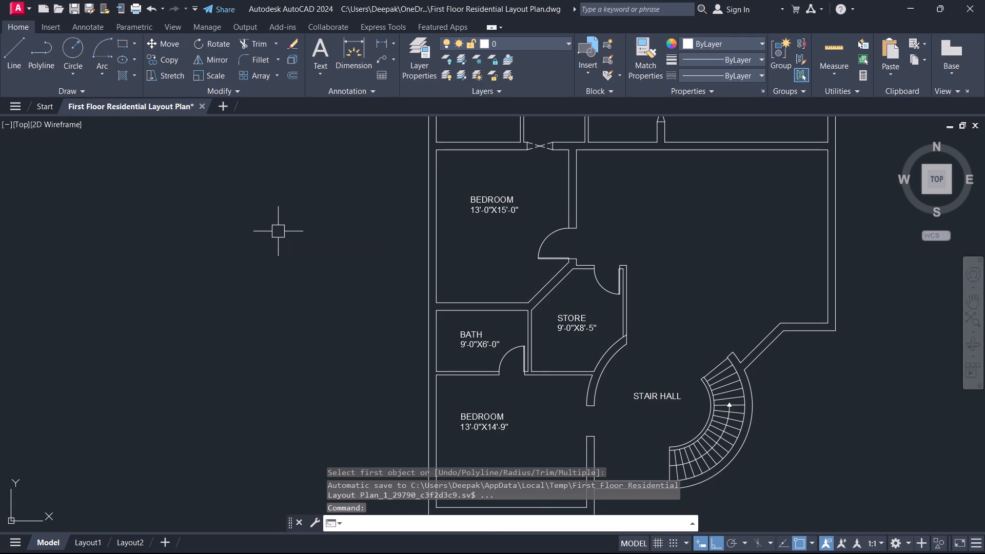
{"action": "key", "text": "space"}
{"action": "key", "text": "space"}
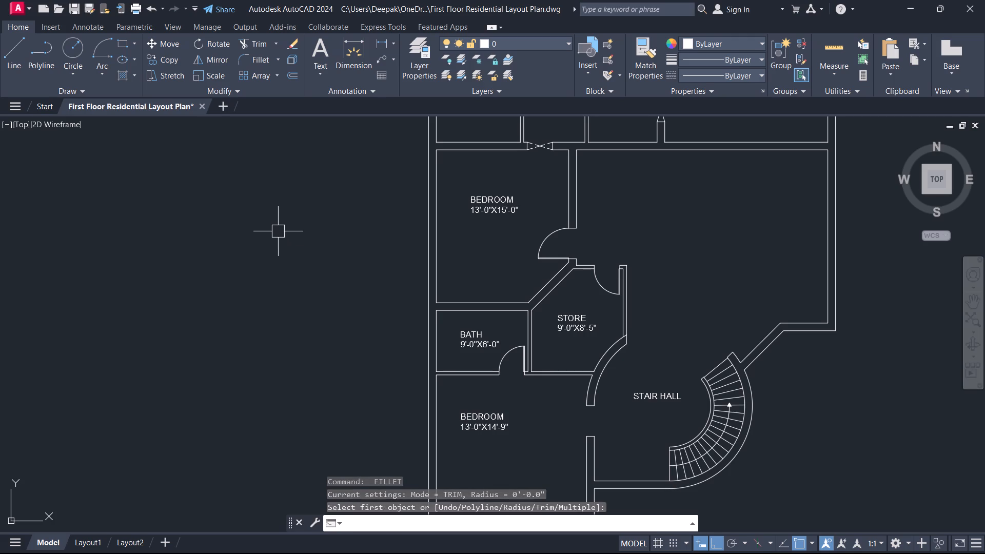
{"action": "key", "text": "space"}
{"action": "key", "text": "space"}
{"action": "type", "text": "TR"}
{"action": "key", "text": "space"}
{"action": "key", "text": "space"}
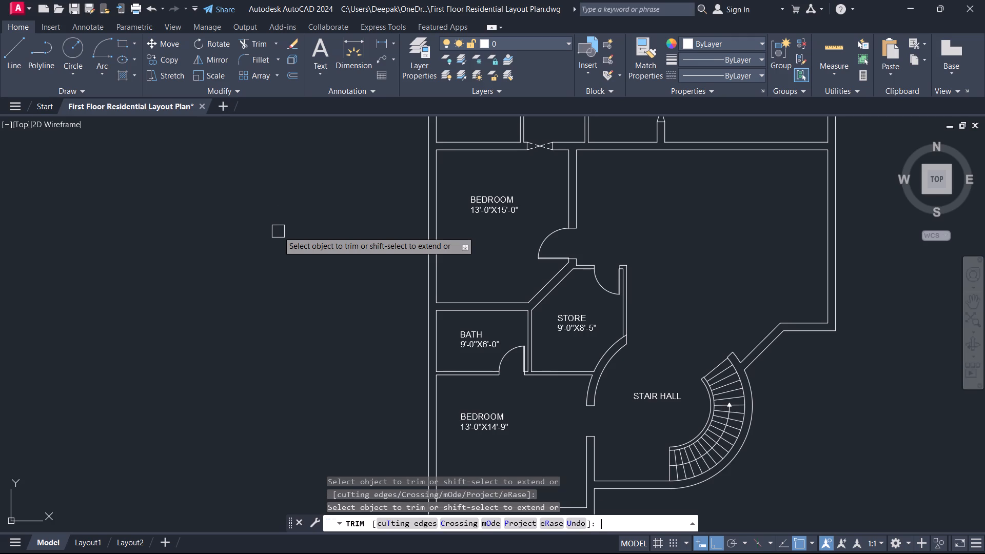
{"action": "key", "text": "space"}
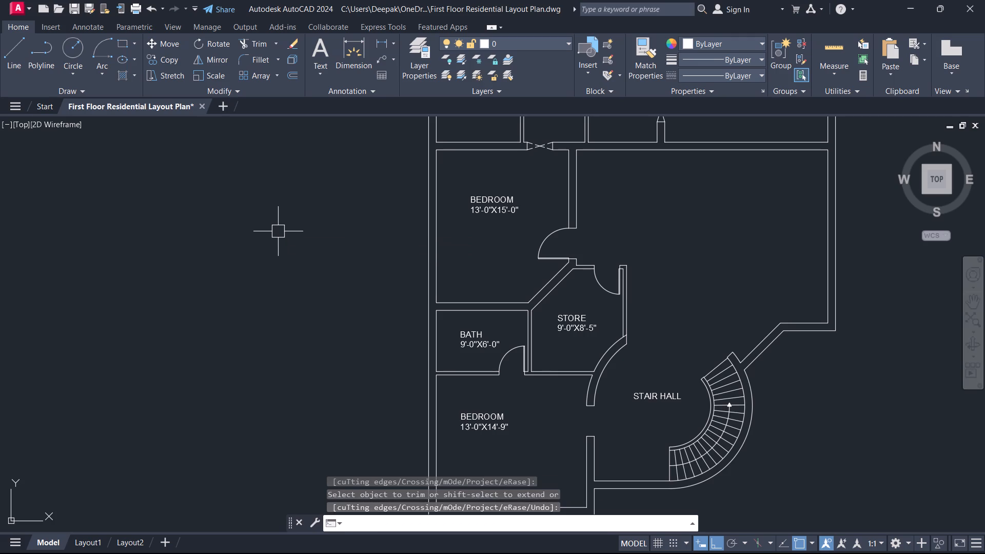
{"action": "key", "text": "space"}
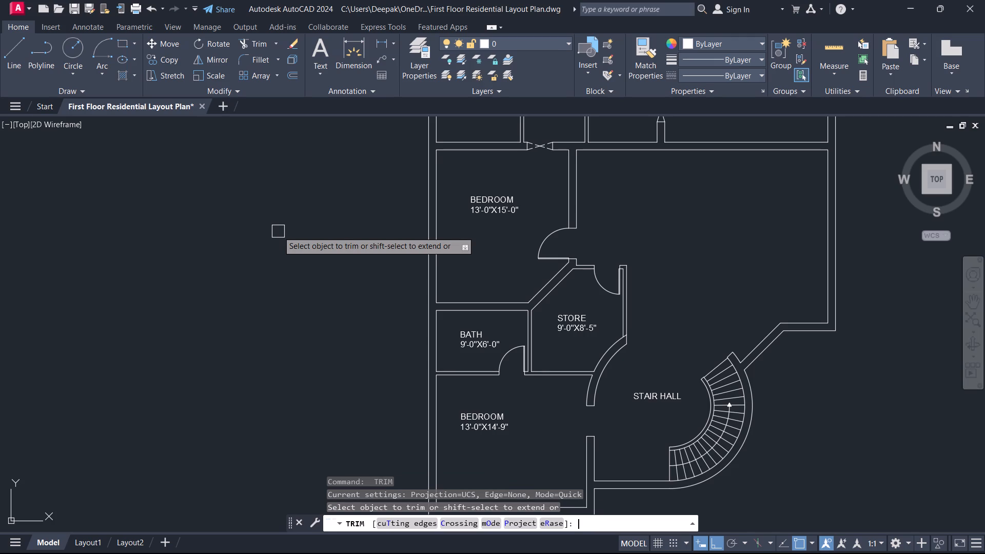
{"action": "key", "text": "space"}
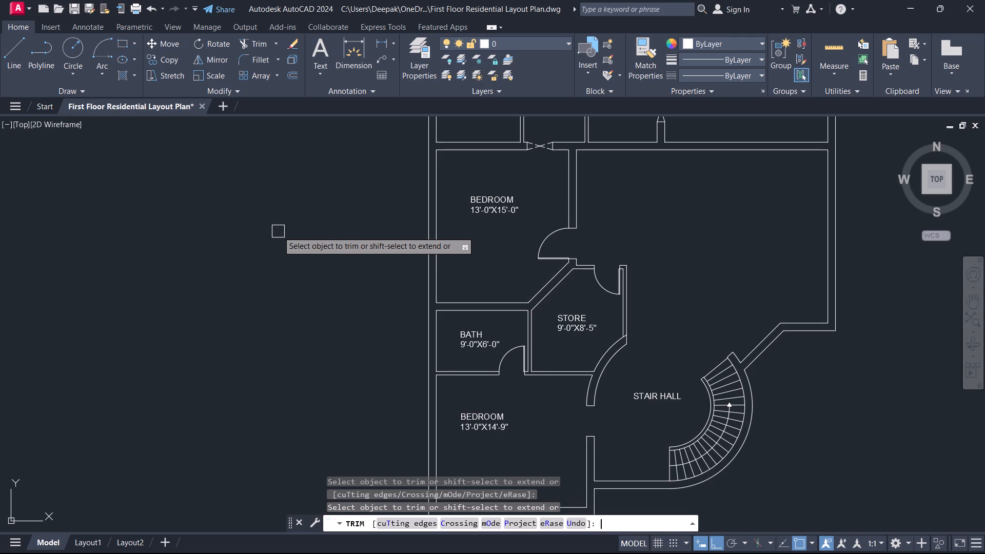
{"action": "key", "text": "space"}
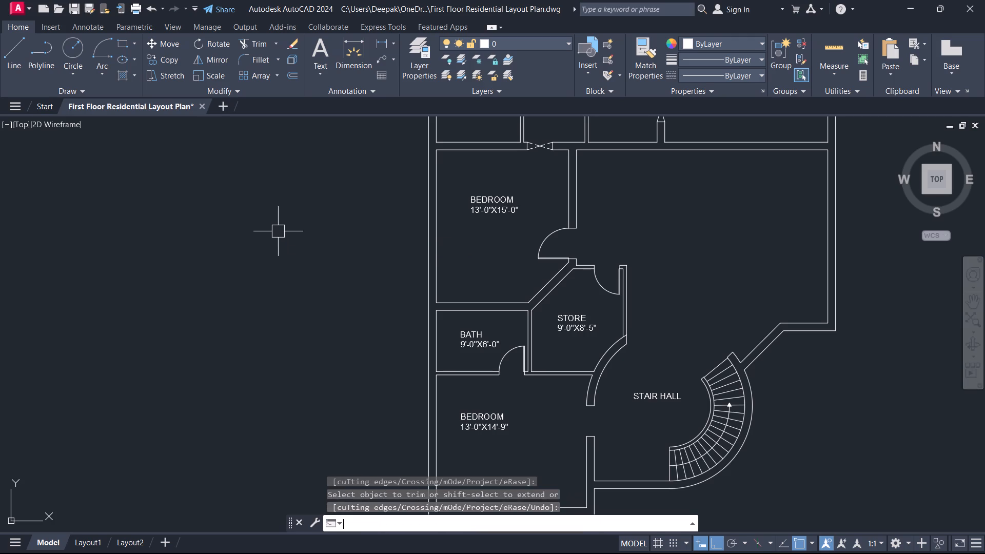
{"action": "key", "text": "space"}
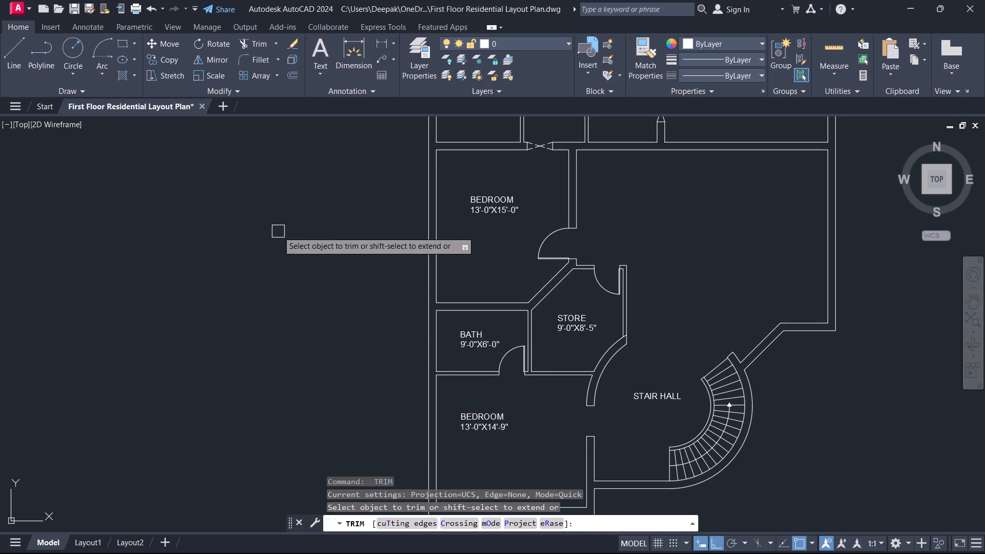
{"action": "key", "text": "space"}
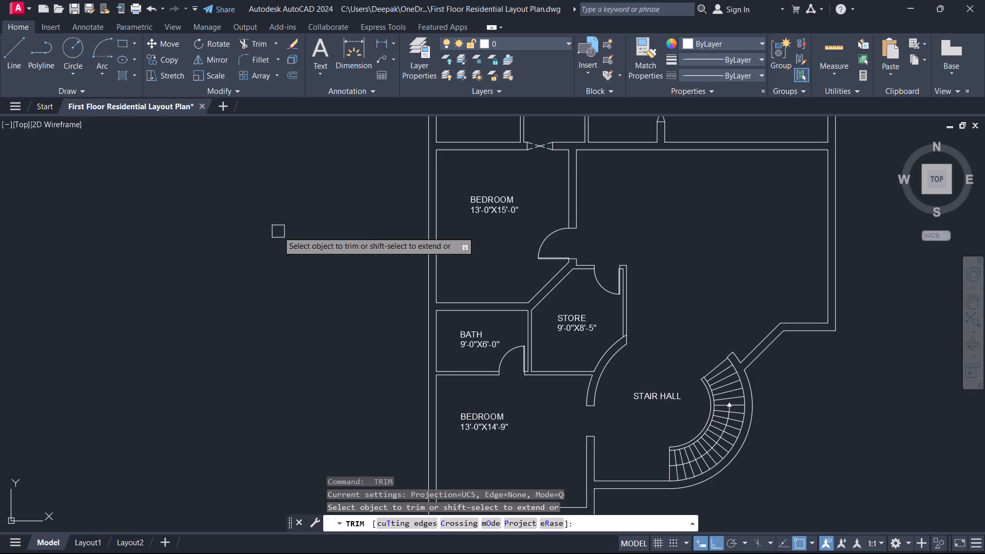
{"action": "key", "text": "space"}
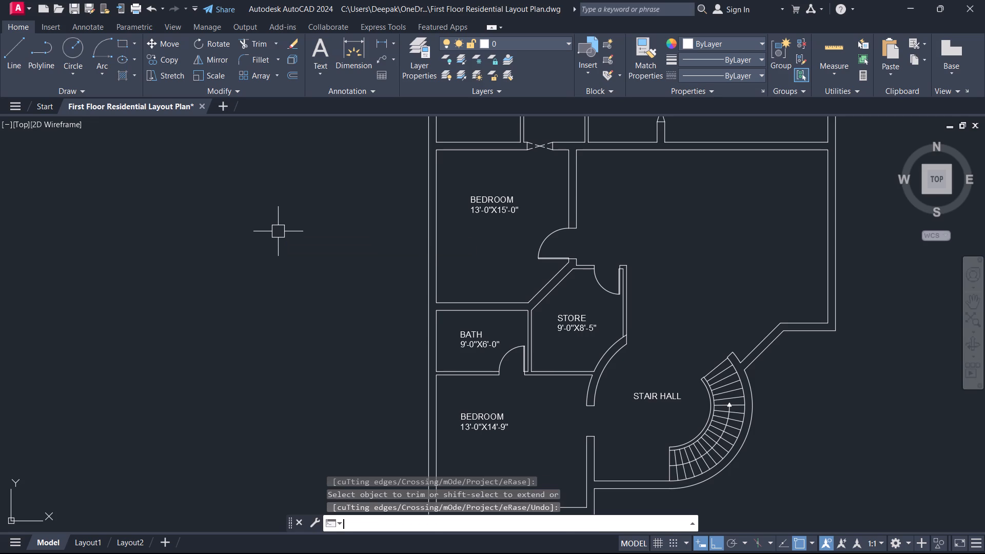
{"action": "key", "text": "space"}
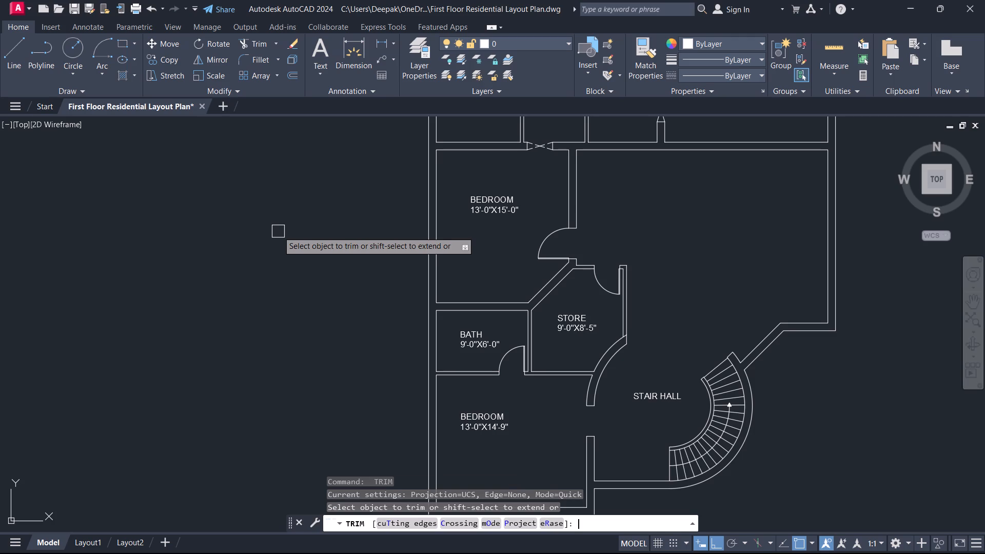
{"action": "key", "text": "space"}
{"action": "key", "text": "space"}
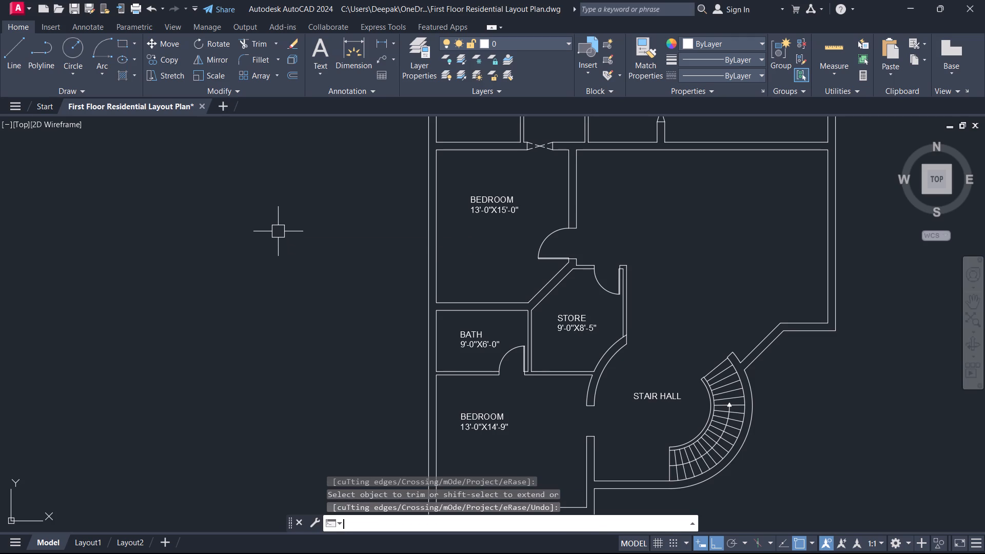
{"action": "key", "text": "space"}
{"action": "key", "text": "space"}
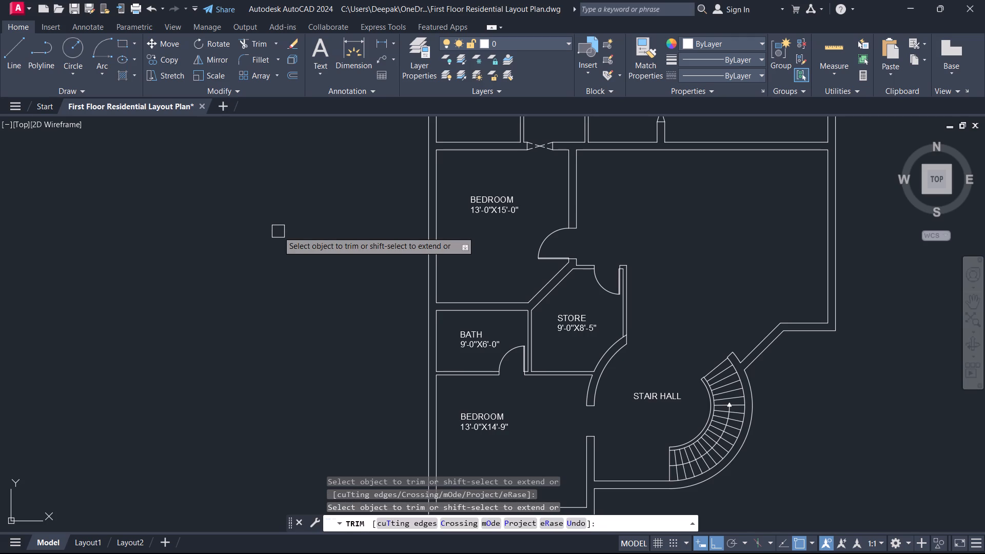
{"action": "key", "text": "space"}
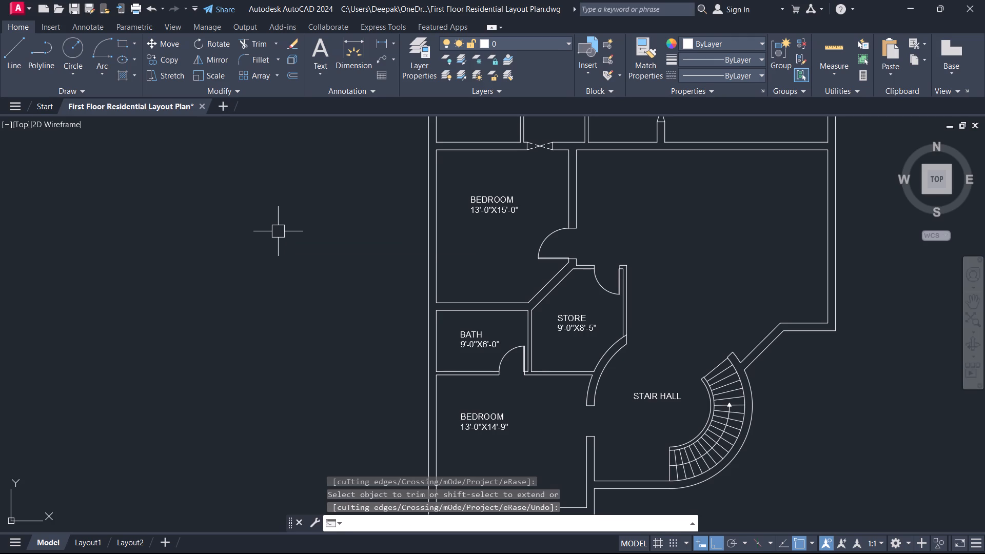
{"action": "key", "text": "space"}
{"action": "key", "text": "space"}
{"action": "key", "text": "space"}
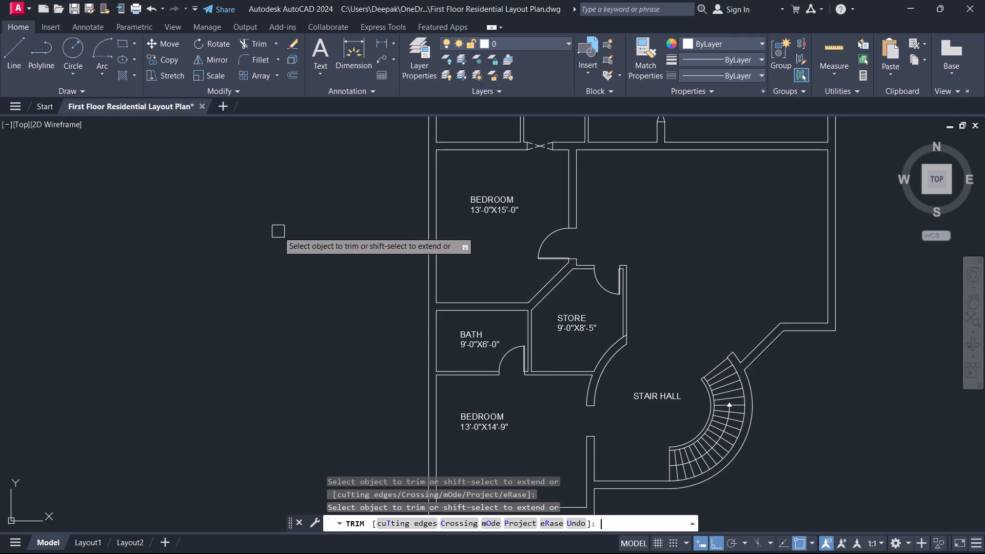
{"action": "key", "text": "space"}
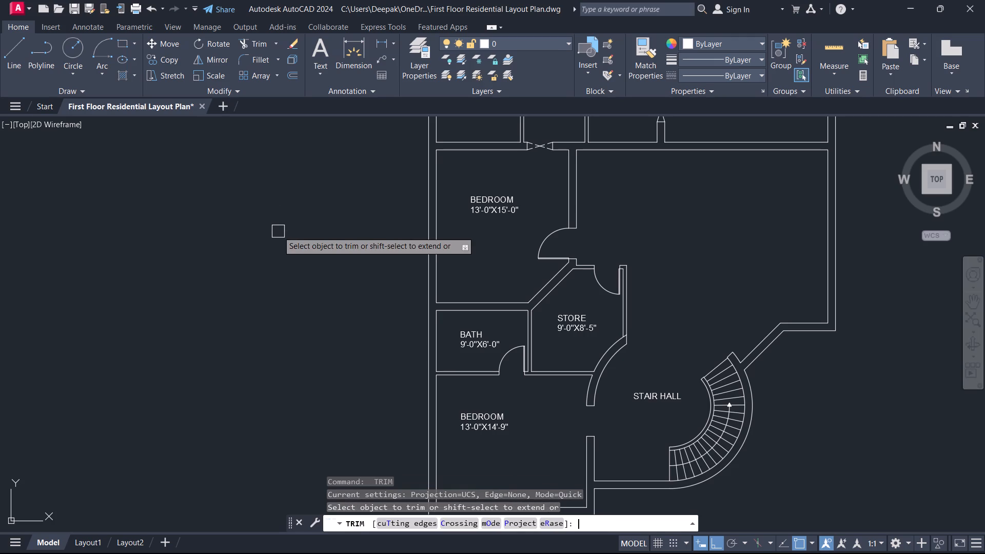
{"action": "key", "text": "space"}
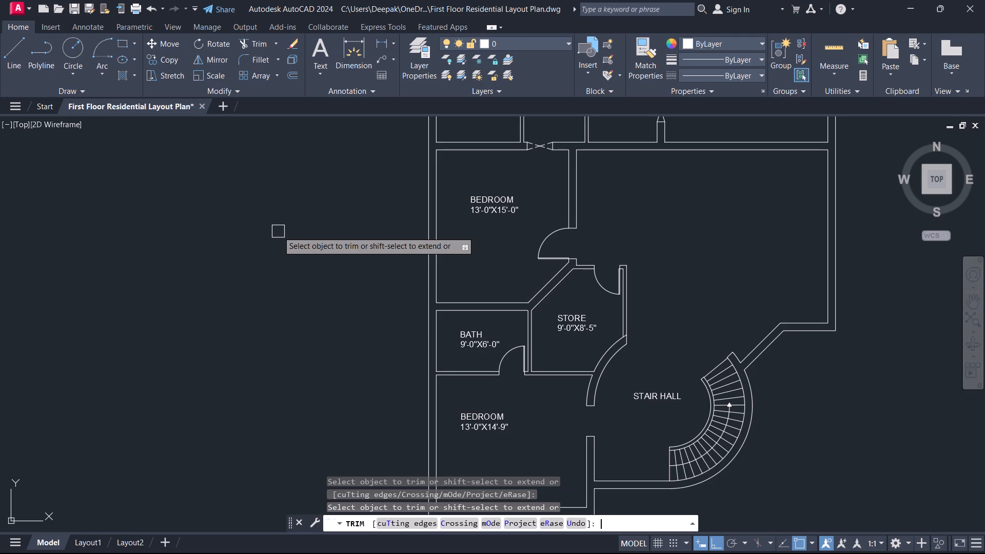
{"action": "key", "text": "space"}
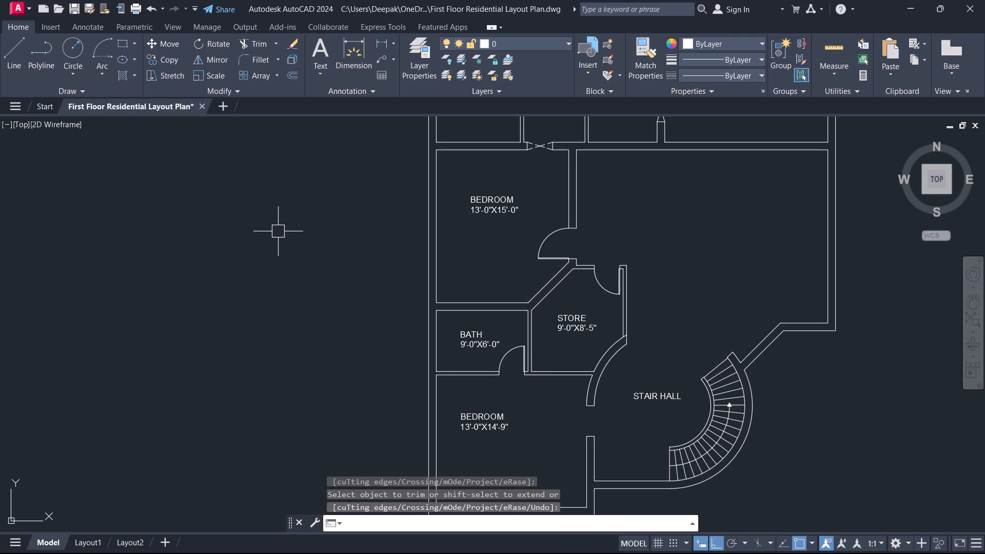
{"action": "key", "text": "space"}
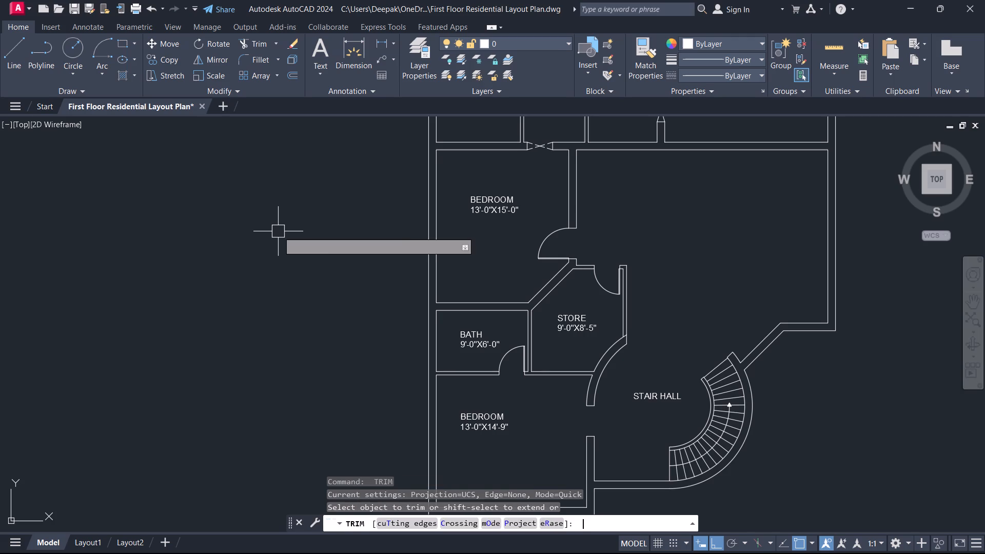
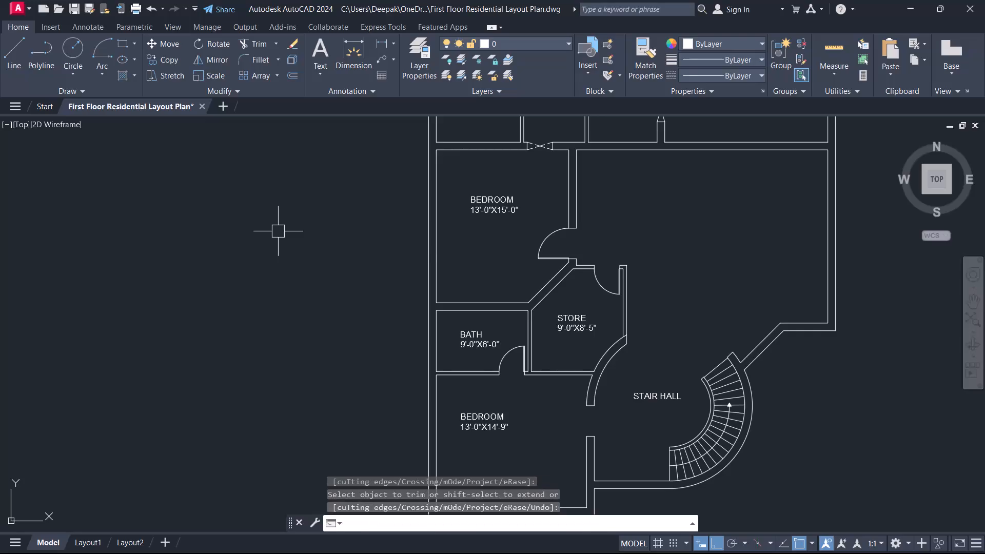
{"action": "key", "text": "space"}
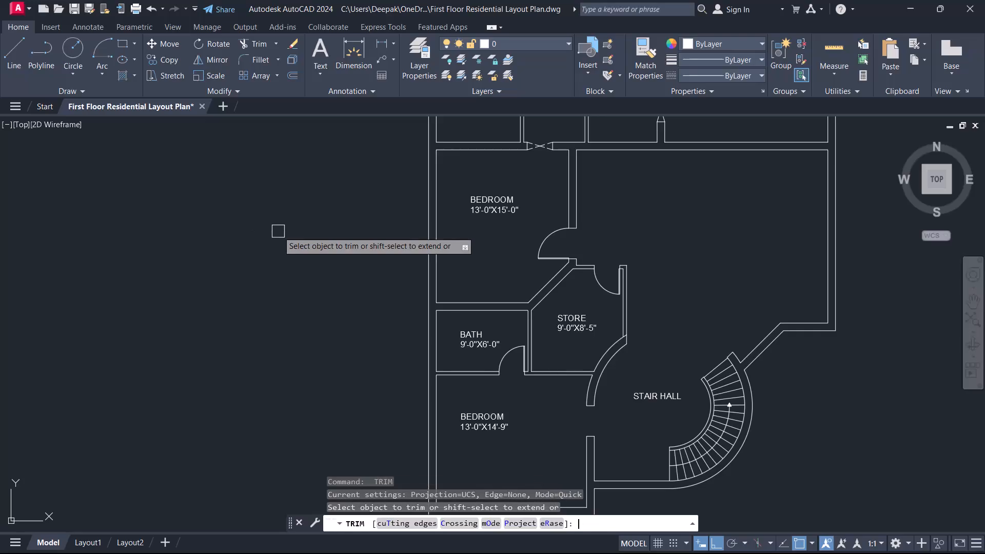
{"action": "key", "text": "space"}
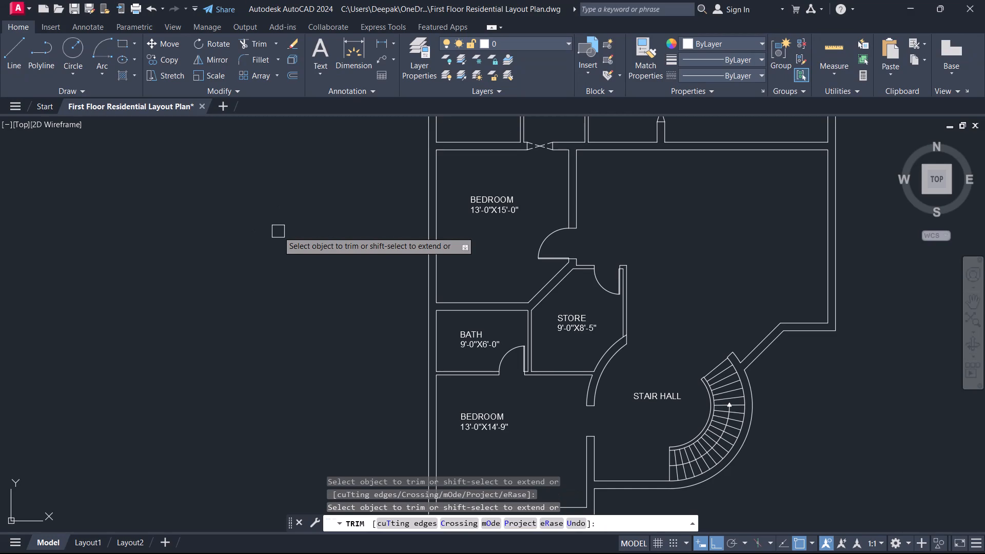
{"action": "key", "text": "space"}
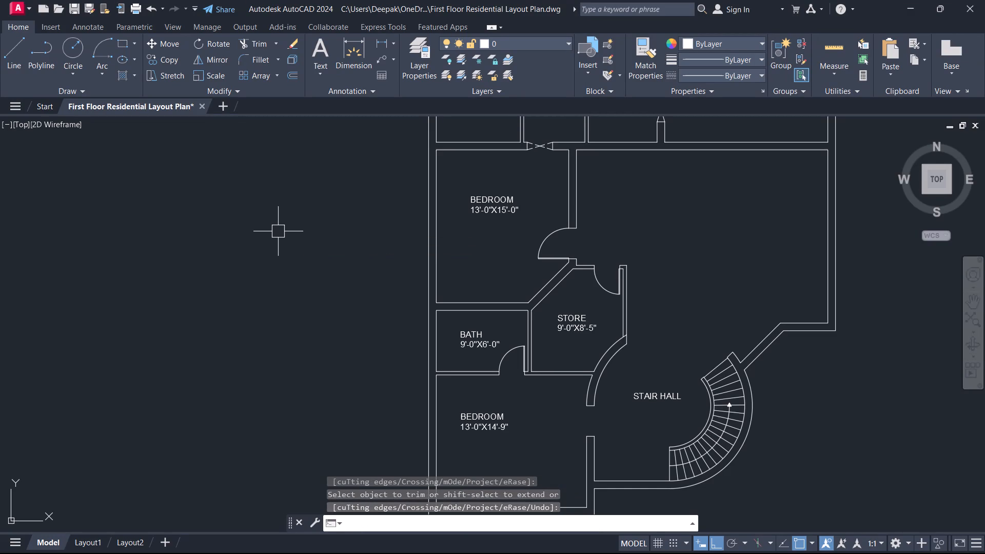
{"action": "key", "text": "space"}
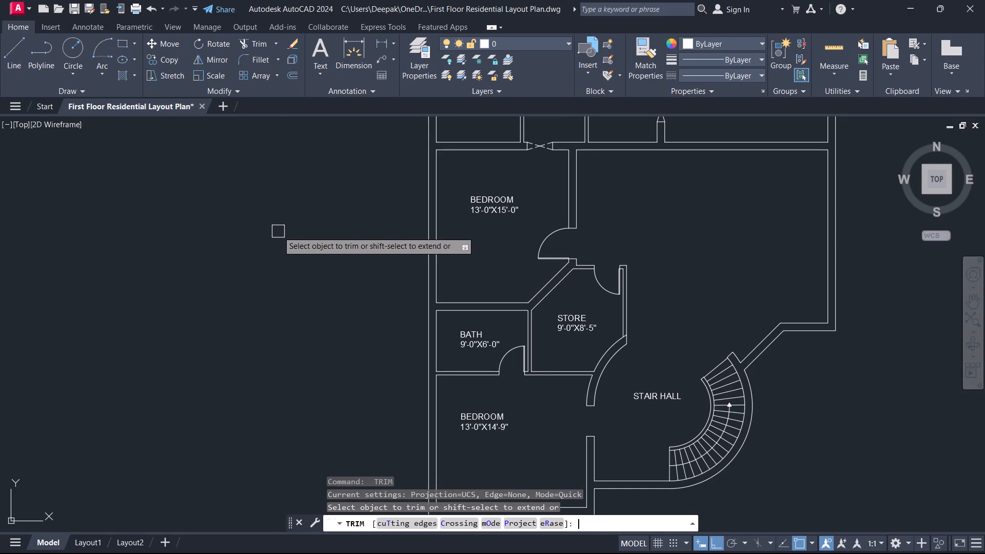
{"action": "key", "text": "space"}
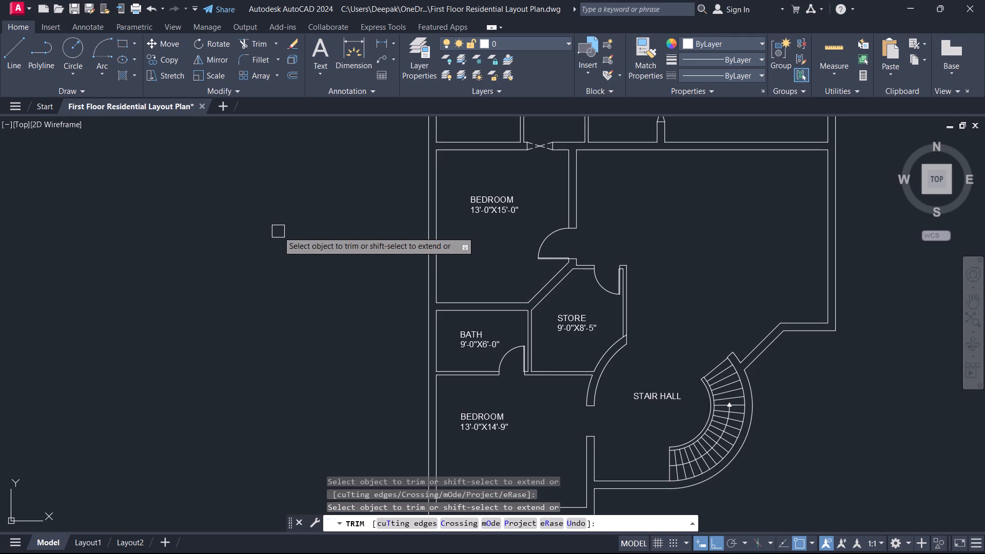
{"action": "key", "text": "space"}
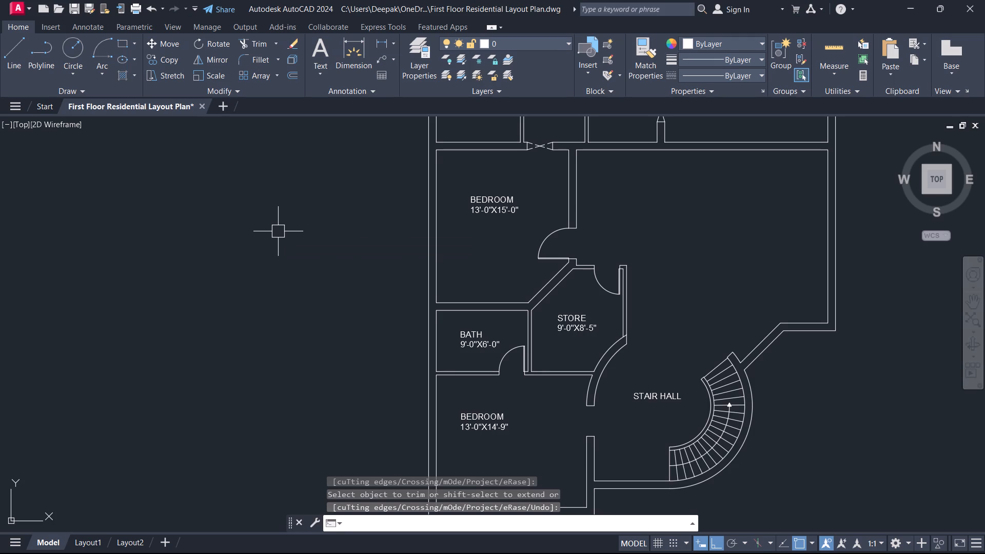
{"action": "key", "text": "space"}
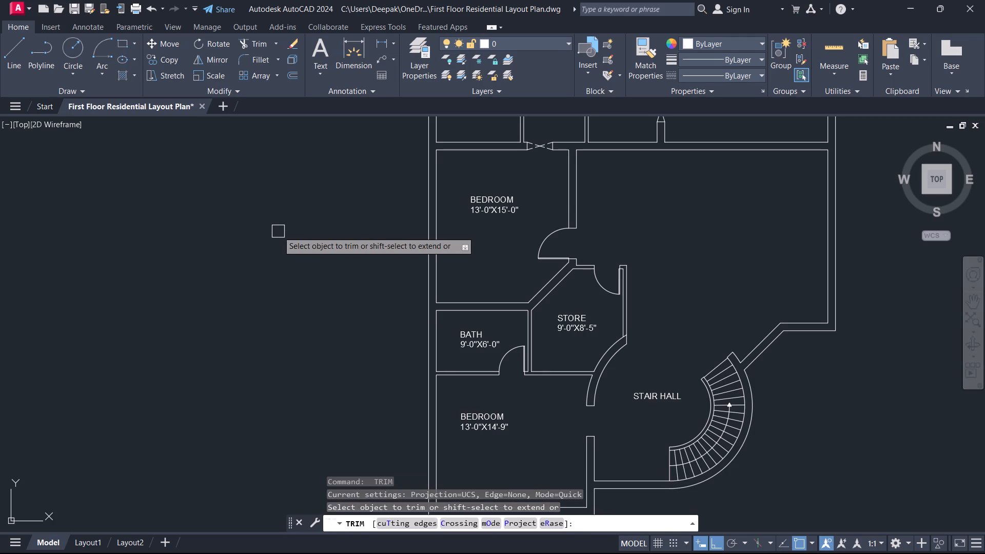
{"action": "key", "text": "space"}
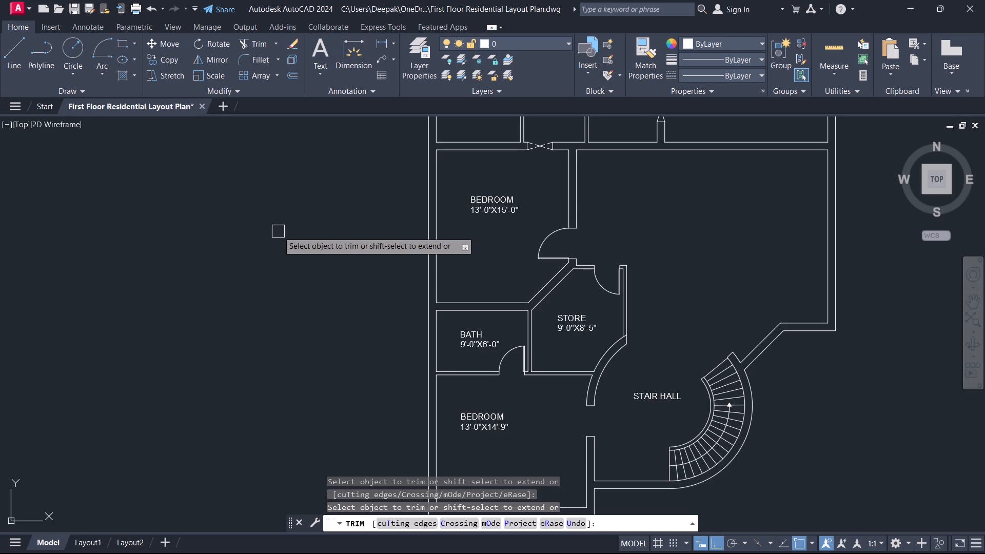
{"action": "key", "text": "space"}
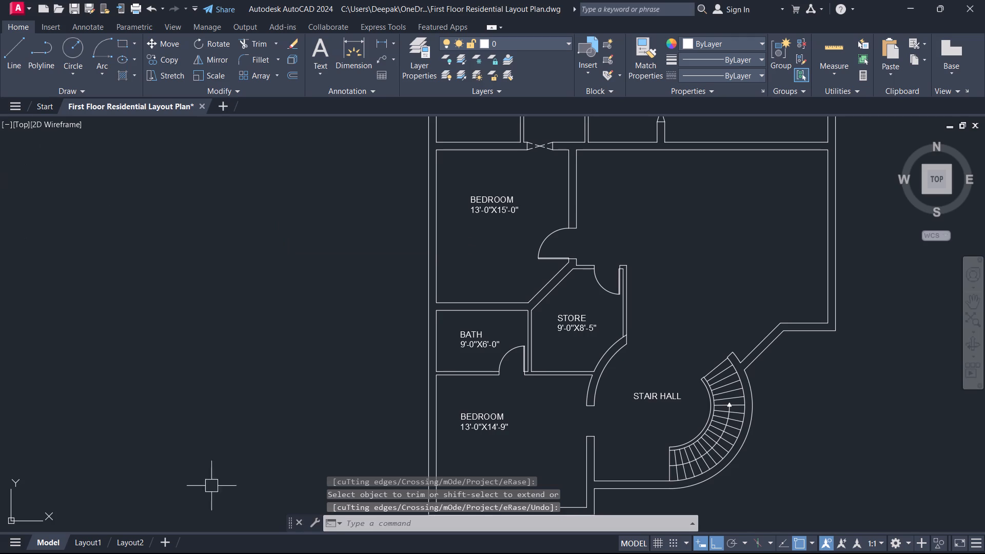
Copy the "BEDROOM 16'X14'" label about 14 ft straight down into the large unlabelled room above the stair hall.
{"action": "middle_click_drag", "start_coordinate": [747, 298], "coordinate": [554, 330]}
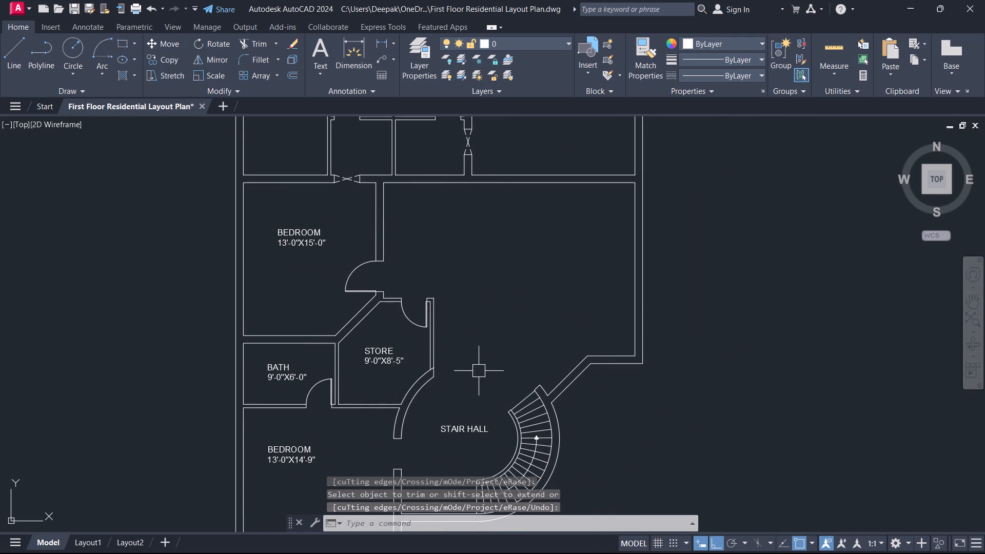
{"action": "scroll", "coordinate": [525, 287], "scroll_direction": "up", "scroll_amount": 1}
{"action": "middle_click_drag", "start_coordinate": [530, 308], "coordinate": [536, 374]}
{"action": "scroll", "coordinate": [536, 374], "scroll_direction": "down", "scroll_amount": 3}
{"action": "scroll", "coordinate": [527, 305], "scroll_direction": "up", "scroll_amount": 3}
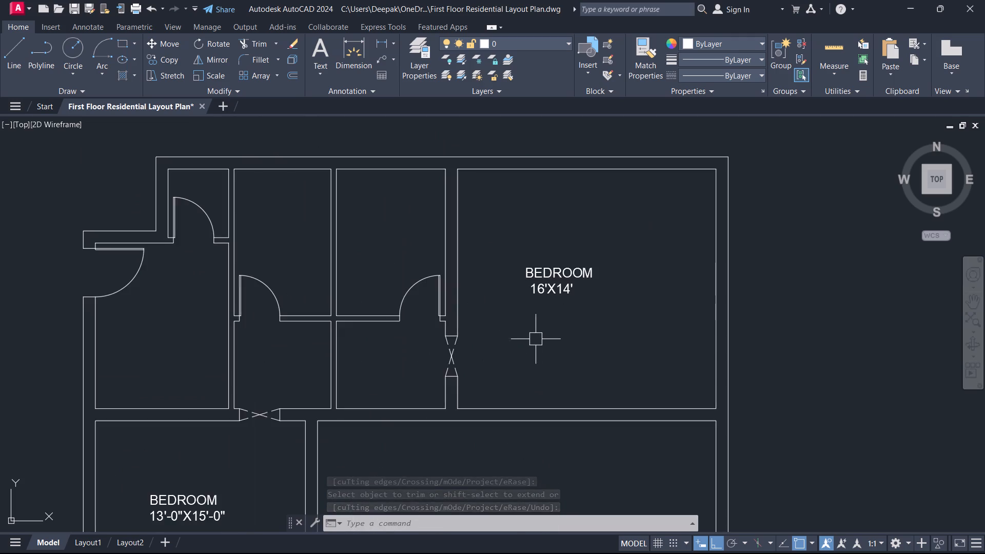
{"action": "scroll", "coordinate": [555, 318], "scroll_direction": "up", "scroll_amount": 1}
{"action": "left_click_drag", "start_coordinate": [569, 317], "coordinate": [562, 307]}
{"action": "left_click", "coordinate": [529, 244]}
{"action": "type", "text": "CO"}
{"action": "key", "text": "space"}
{"action": "left_click", "coordinate": [533, 238]}
{"action": "middle_click_drag", "start_coordinate": [554, 395], "coordinate": [558, 375]}
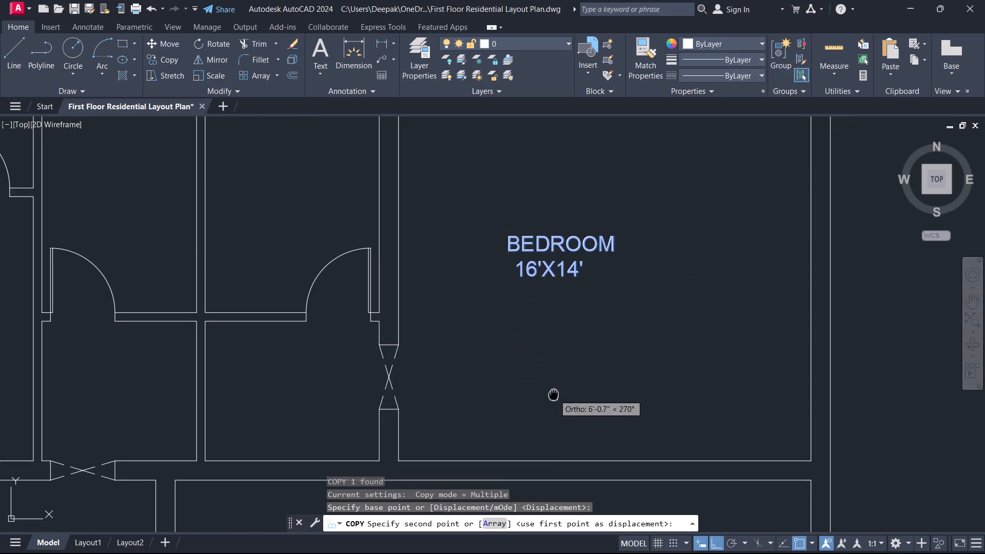
{"action": "middle_click_drag", "start_coordinate": [558, 375], "coordinate": [525, 159]}
{"action": "scroll", "coordinate": [518, 446], "scroll_direction": "down", "scroll_amount": 1}
{"action": "middle_click_drag", "start_coordinate": [534, 332], "coordinate": [536, 274]}
{"action": "scroll", "coordinate": [536, 277], "scroll_direction": "down", "scroll_amount": 1}
{"action": "scroll", "coordinate": [520, 307], "scroll_direction": "up", "scroll_amount": 1}
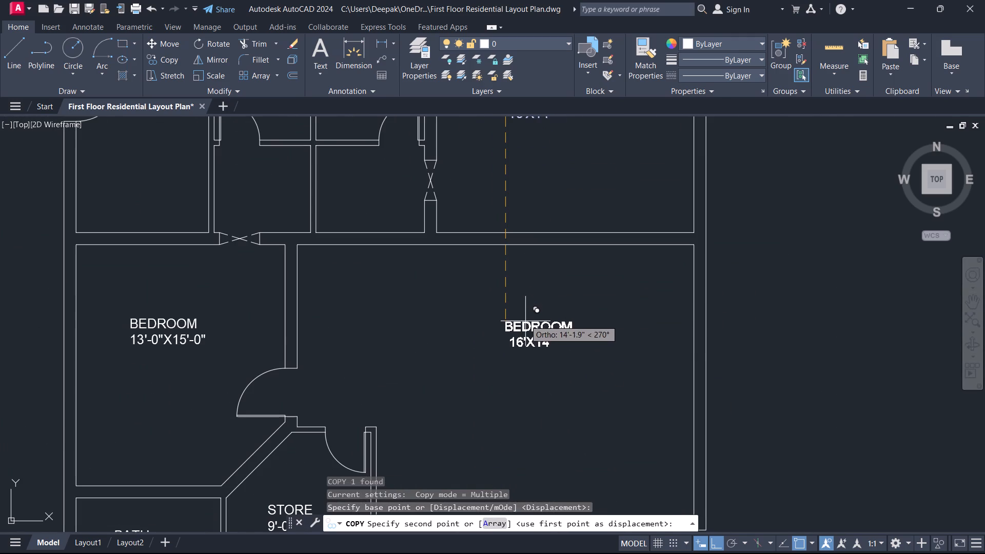
{"action": "left_click", "coordinate": [526, 327]}
{"action": "scroll", "coordinate": [526, 332], "scroll_direction": "up", "scroll_amount": 3, "text": "ctrl"}
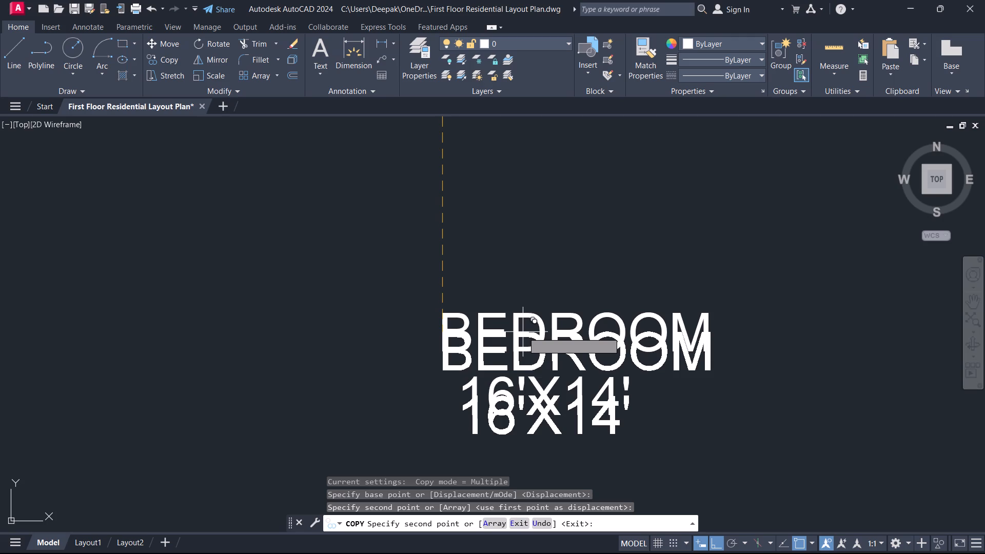
{"action": "key", "text": "Escape"}
Replace the copied label's text in the large room with "FAMILY AREA".
{"action": "double_click", "coordinate": [535, 341]}
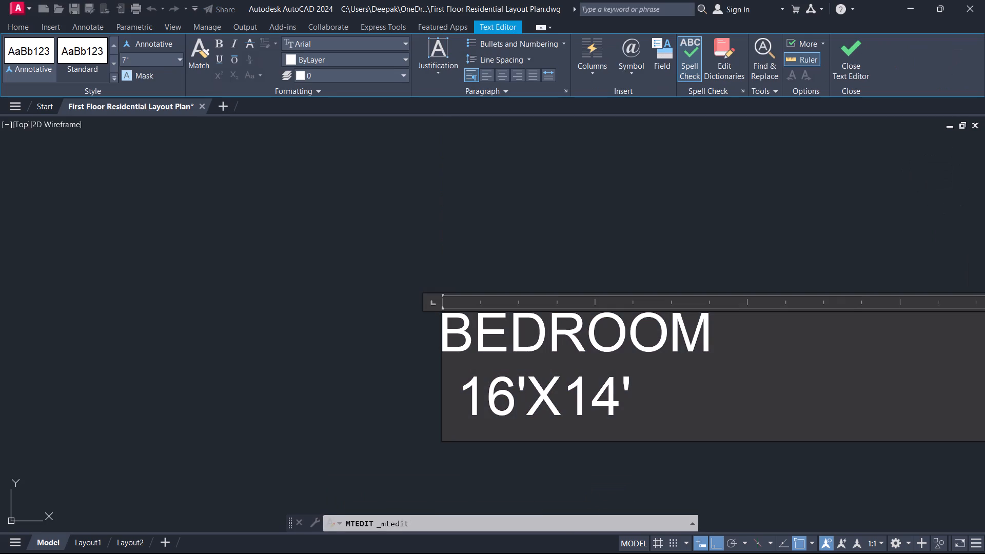
{"action": "left_click_drag", "start_coordinate": [654, 390], "coordinate": [423, 322]}
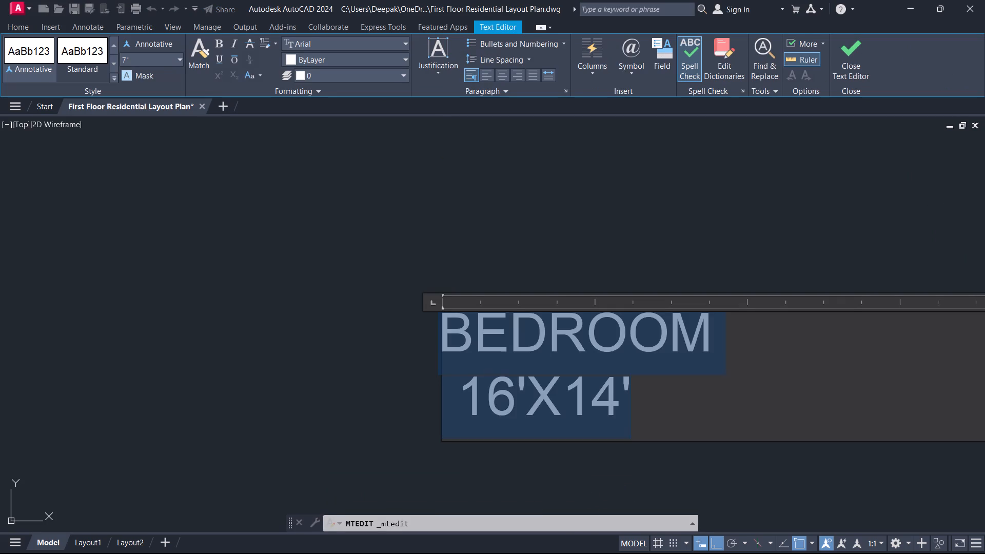
{"action": "left_click_drag", "start_coordinate": [423, 322], "coordinate": [421, 322]}
{"action": "key", "text": "f"}
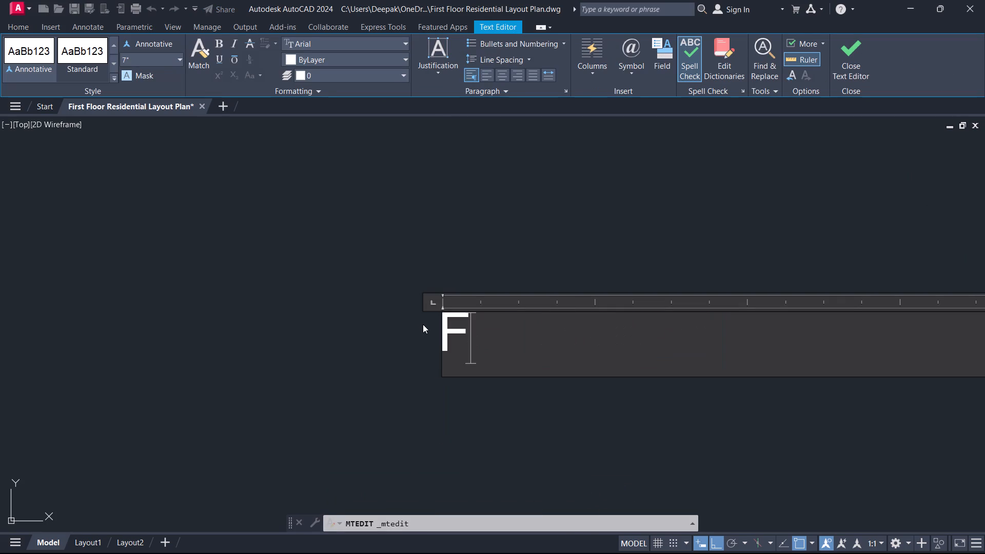
{"action": "type", "text": "AMI"}
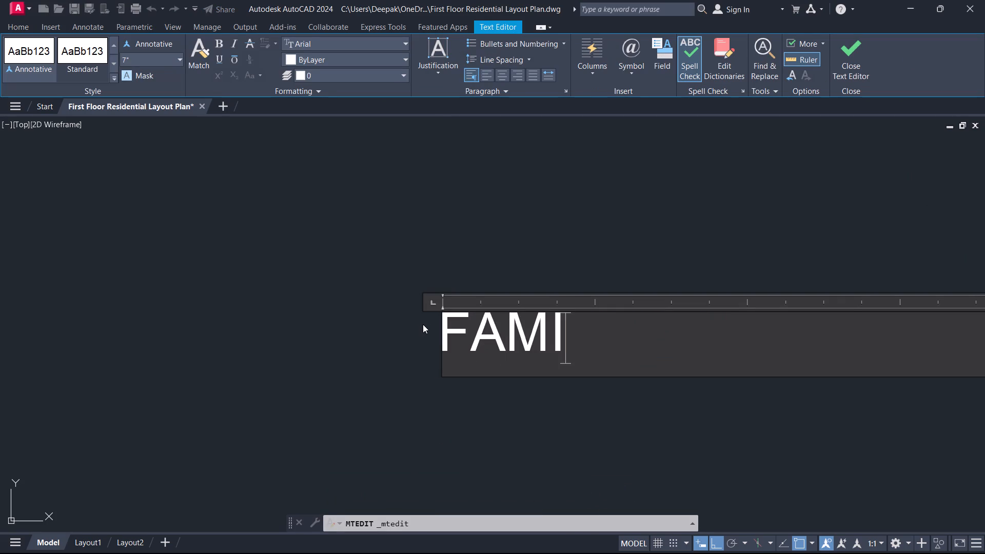
{"action": "key", "text": "l"}
{"action": "type", "text": "Y"}
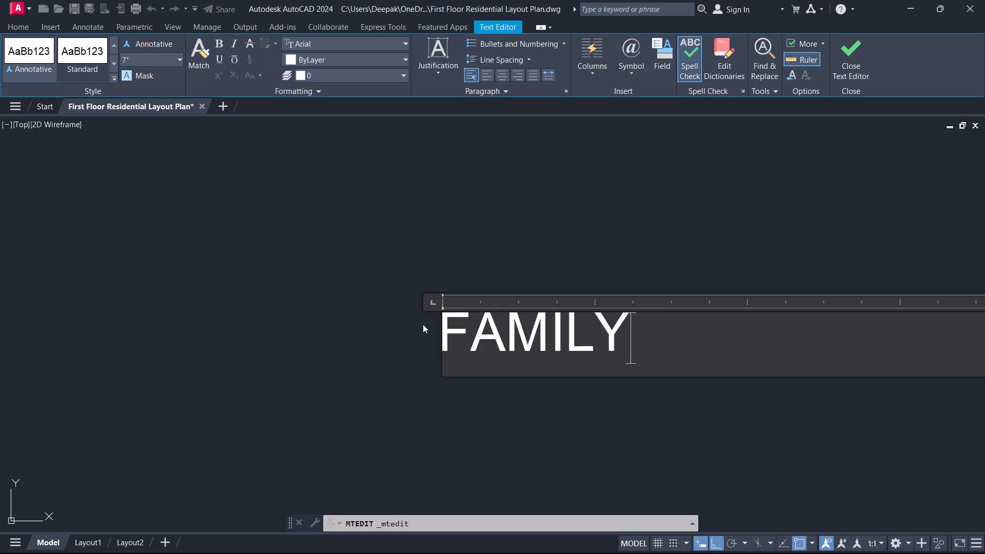
{"action": "key", "text": "space"}
{"action": "type", "text": "AREE"}
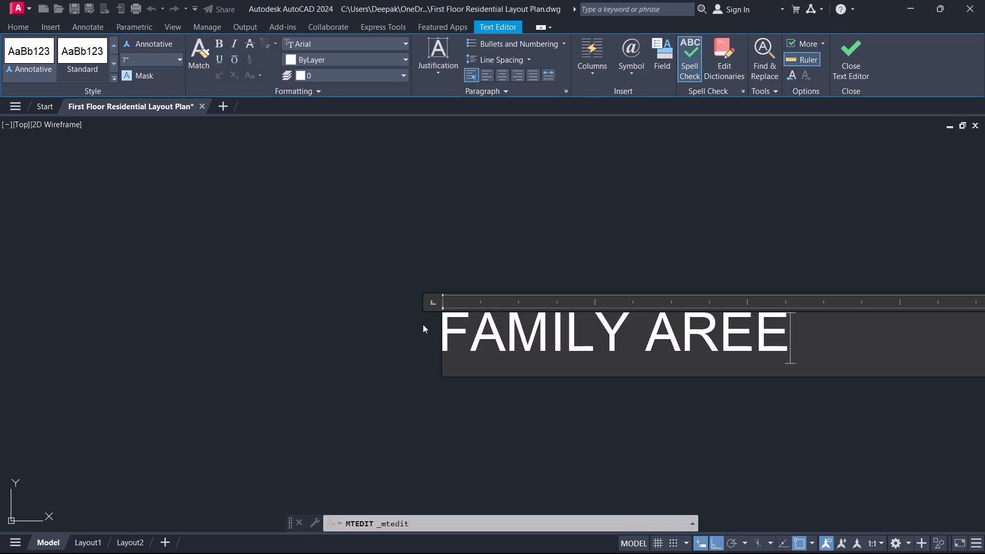
{"action": "key", "text": "BackSpace"}
{"action": "key", "text": "a"}
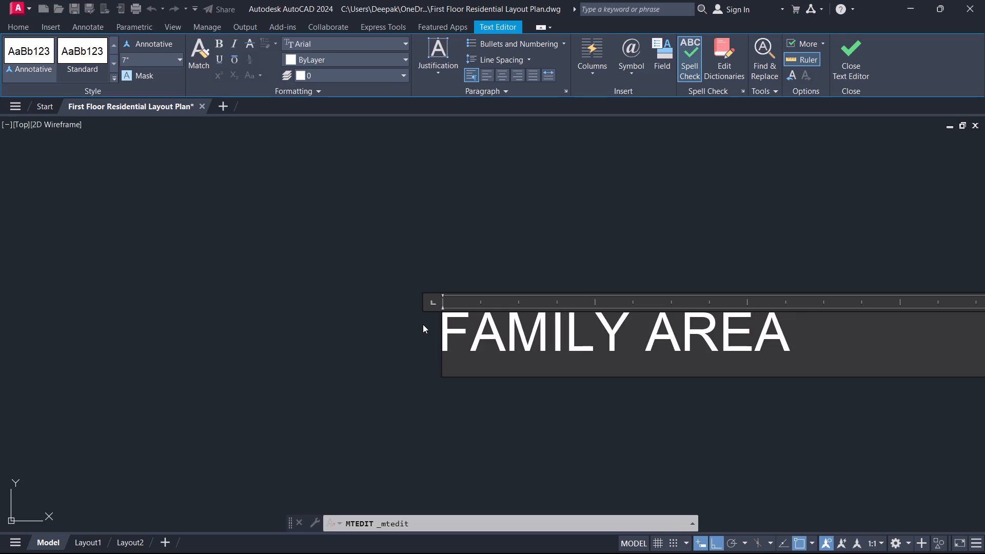
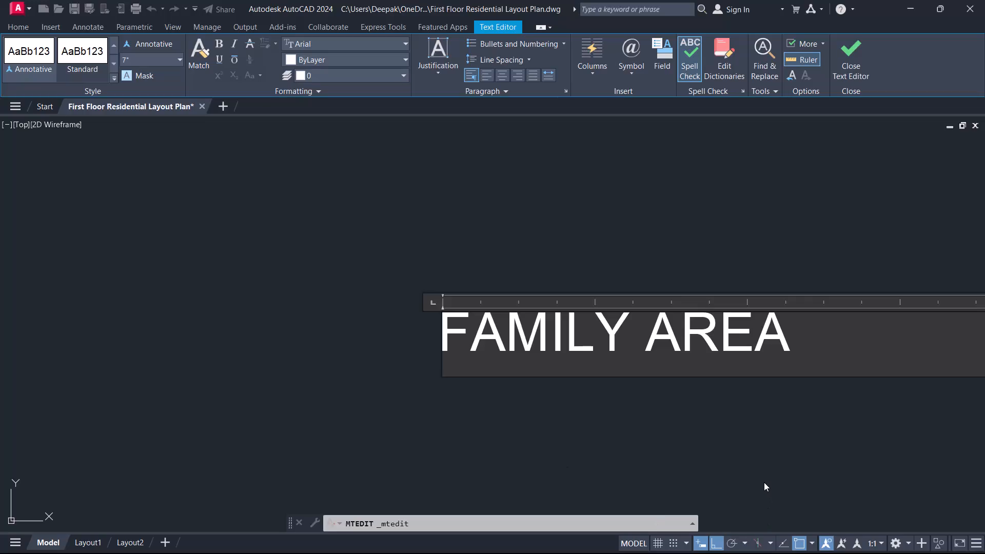
Add the dimensions 19'9"X17' as a second line under the FAMILY AREA label and finish the text edit.
{"action": "key", "text": "Return"}
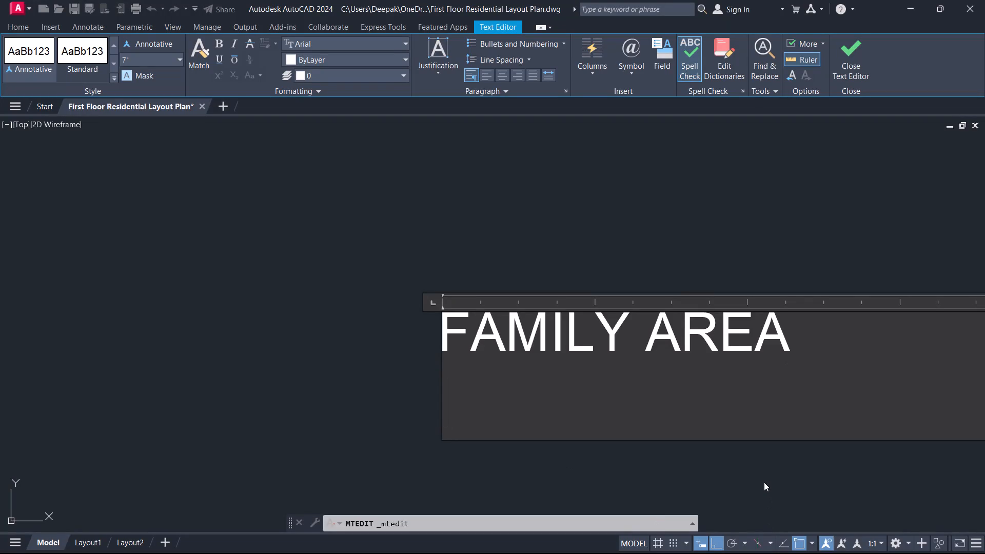
{"action": "type", "text": "19'"}
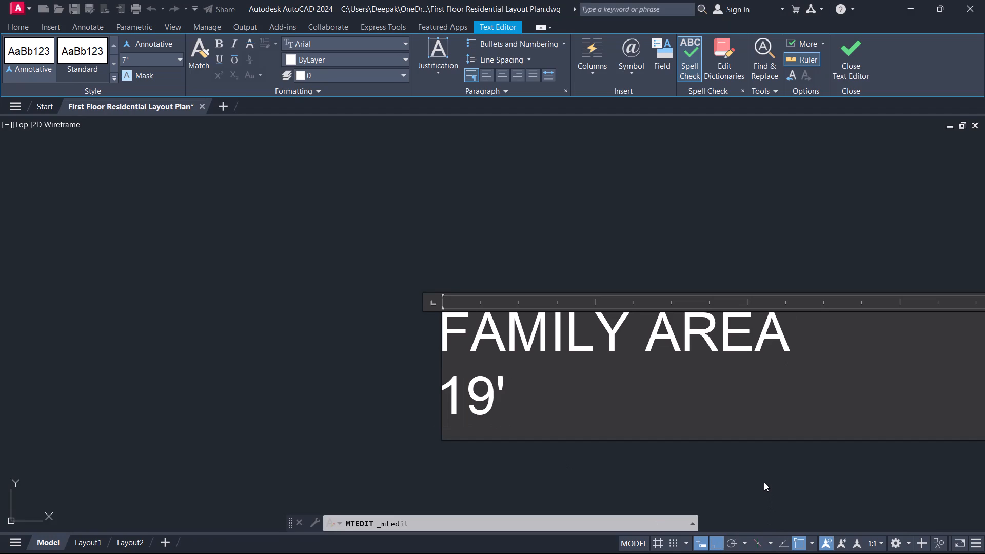
{"action": "key", "text": "9"}
{"action": "key", "text": "shift+quotedbl"}
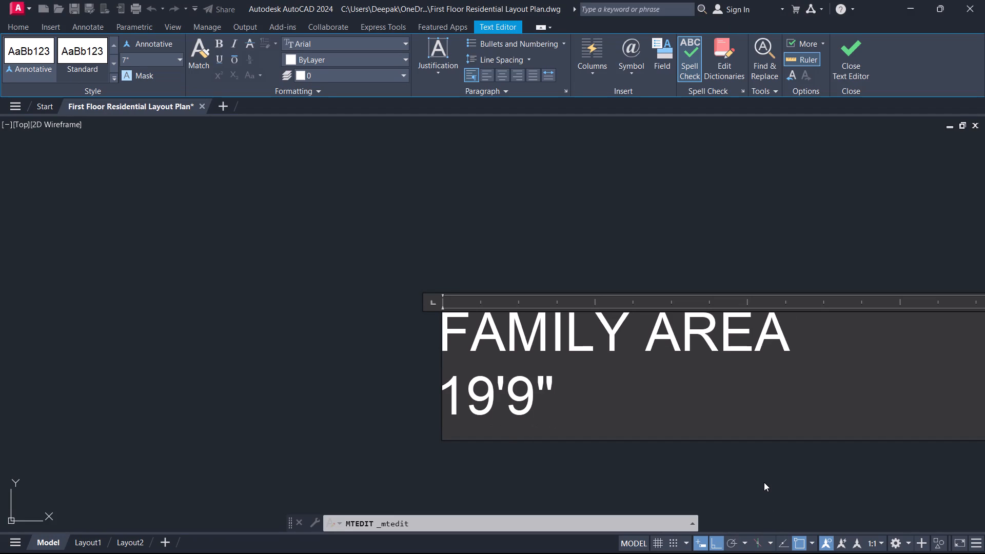
{"action": "type", "text": "XX"}
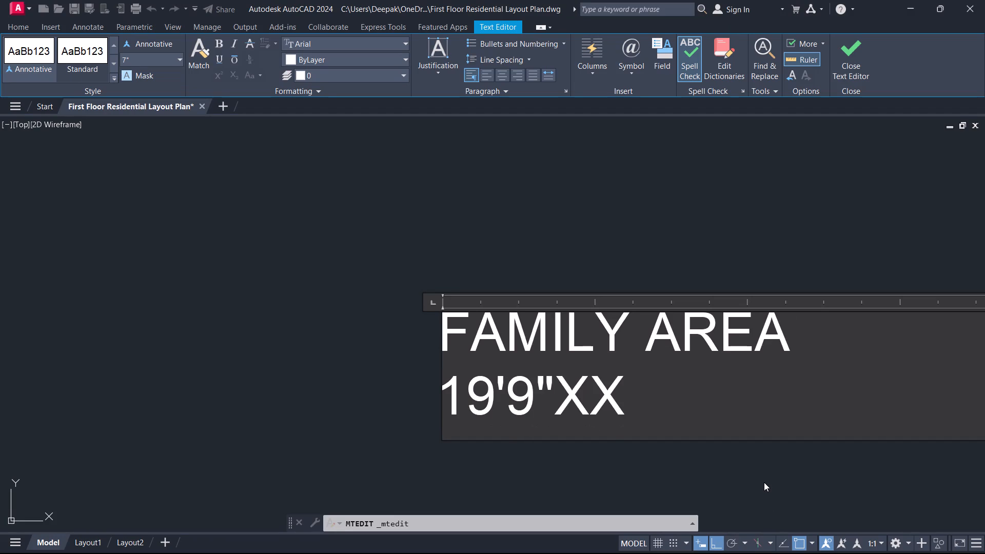
{"action": "key", "text": "BackSpace"}
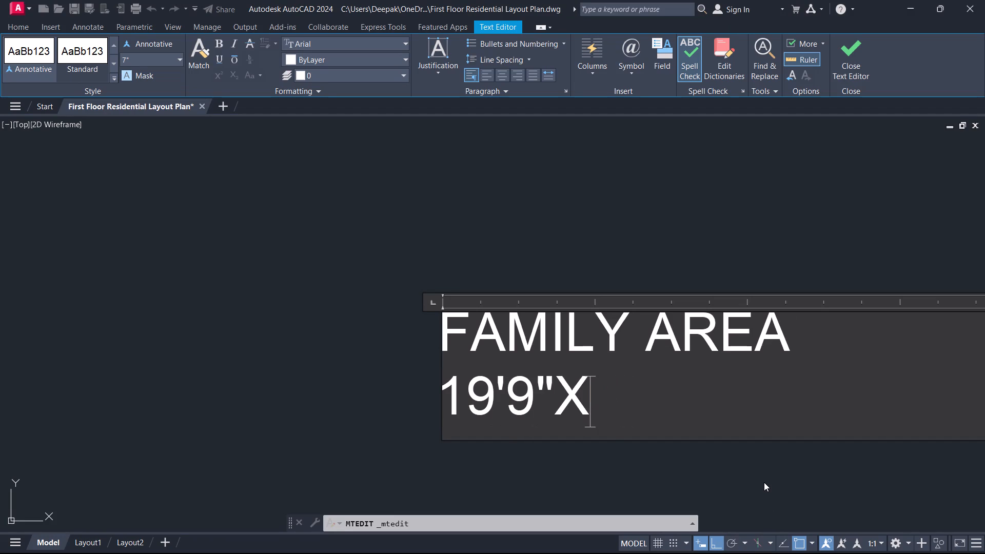
{"action": "type", "text": "17'"}
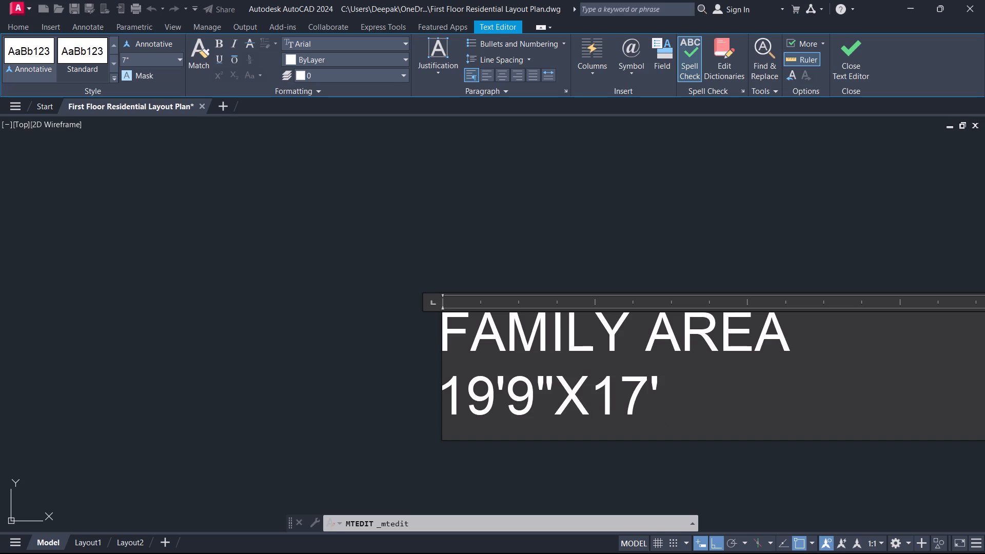
{"action": "left_click", "coordinate": [858, 51]}
Draw a 3' horizontal line into the 13'-0"X14'-9" bedroom from the upper inner corner of its stair hall door opening.
{"action": "scroll", "coordinate": [693, 299], "scroll_direction": "down", "scroll_amount": 6}
{"action": "middle_click_drag", "start_coordinate": [724, 380], "coordinate": [744, 246]}
{"action": "scroll", "coordinate": [642, 327], "scroll_direction": "up", "scroll_amount": 1}
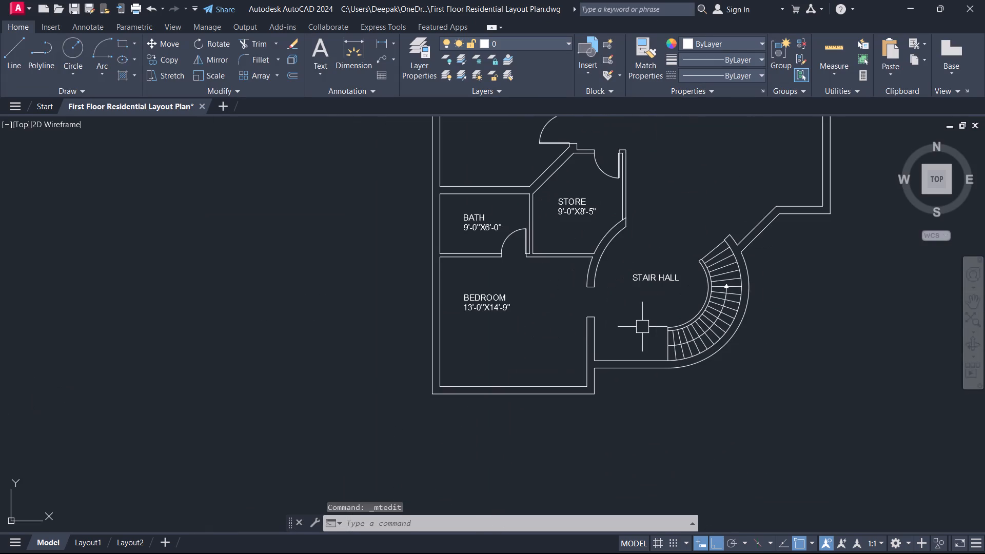
{"action": "middle_click_drag", "start_coordinate": [641, 327], "coordinate": [648, 469]}
{"action": "scroll", "coordinate": [581, 270], "scroll_direction": "down", "scroll_amount": 1}
{"action": "middle_click_drag", "start_coordinate": [581, 270], "coordinate": [518, 355]}
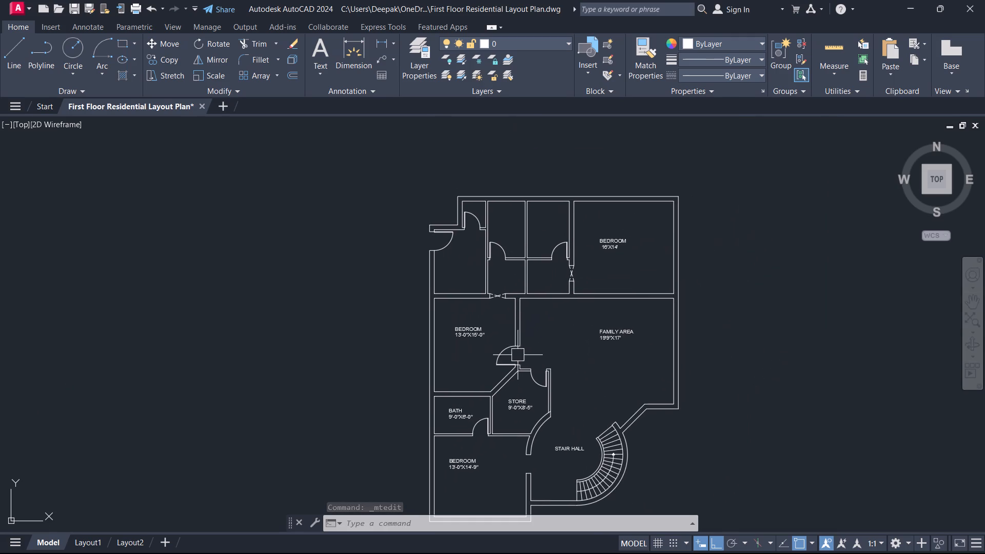
{"action": "middle_click_drag", "start_coordinate": [557, 448], "coordinate": [561, 349]}
{"action": "scroll", "coordinate": [557, 447], "scroll_direction": "up", "scroll_amount": 1}
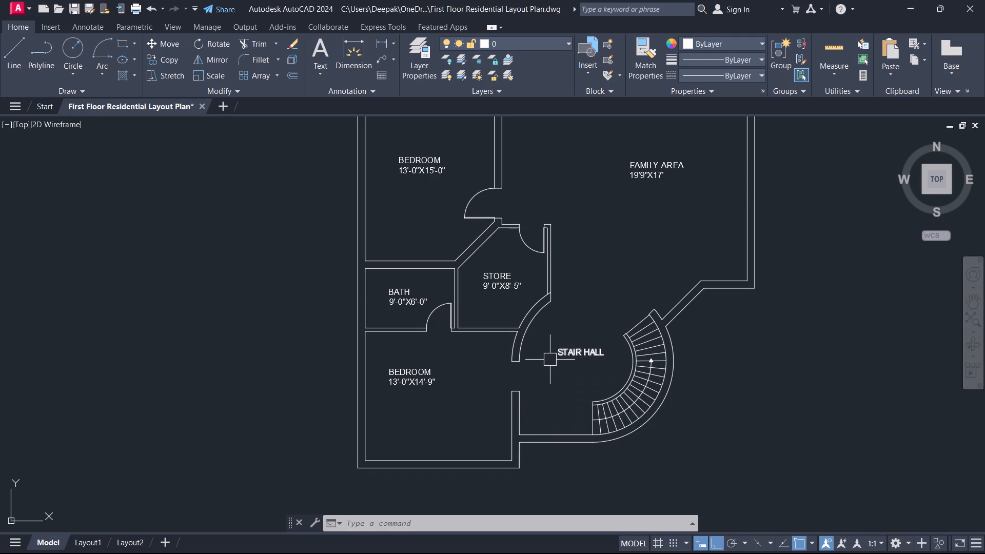
{"action": "scroll", "coordinate": [513, 376], "scroll_direction": "up", "scroll_amount": 3}
{"action": "middle_click_drag", "start_coordinate": [513, 384], "coordinate": [614, 371]}
{"action": "type", "text": "L"}
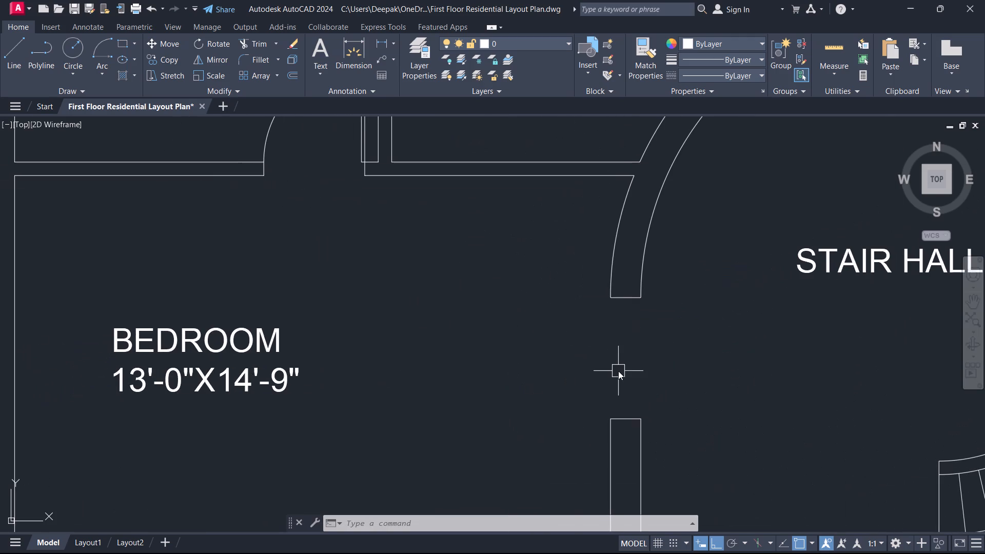
{"action": "key", "text": "space"}
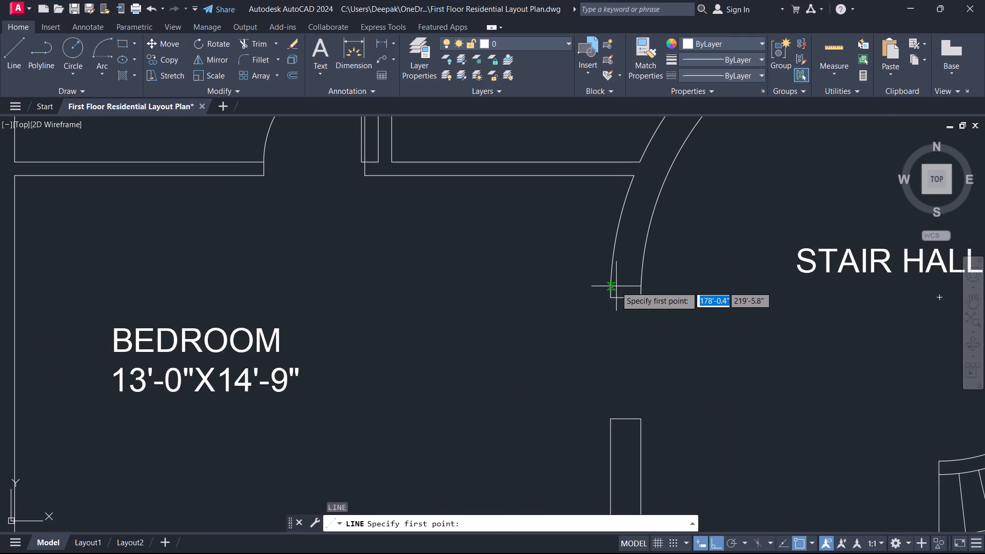
{"action": "left_click", "coordinate": [613, 294]}
{"action": "type", "text": "3'"}
{"action": "key", "text": "Return"}
{"action": "right_click", "coordinate": [457, 260]}
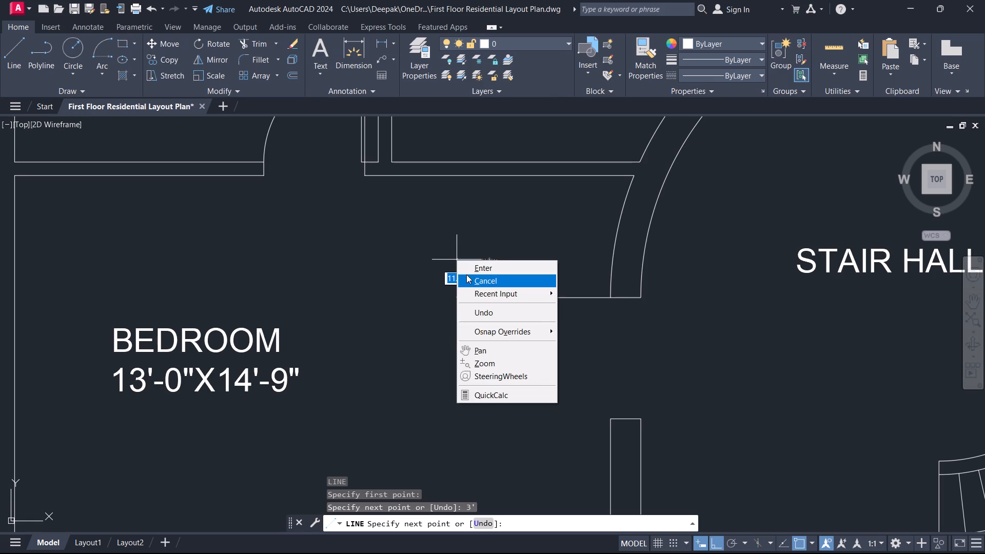
{"action": "left_click", "coordinate": [543, 273]}
Offset the 3' door line 1" downward to form the door leaf.
{"action": "type", "text": "O 1"}
{"action": "key", "text": "Return"}
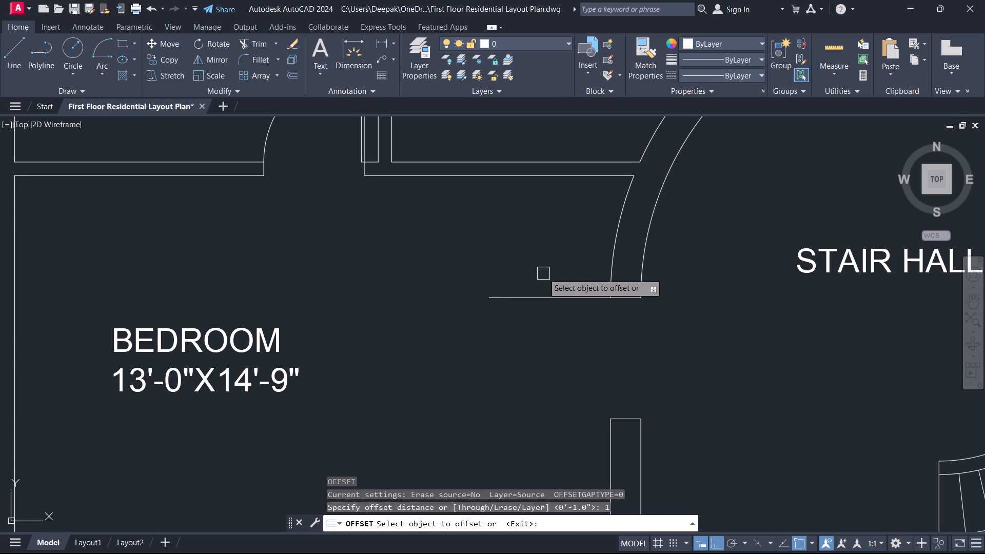
{"action": "left_click", "coordinate": [549, 303]}
{"action": "left_click", "coordinate": [539, 331]}
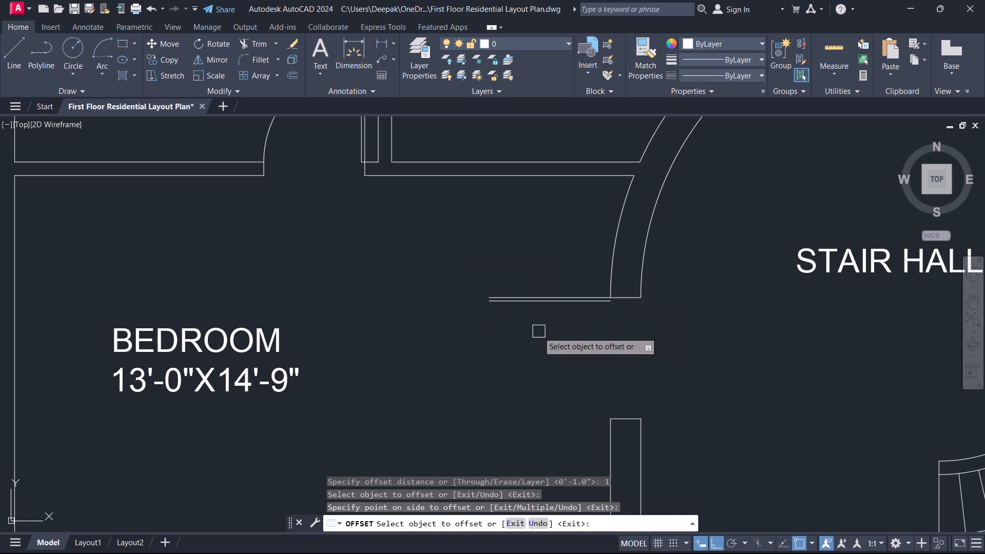
{"action": "right_click", "coordinate": [538, 331]}
{"action": "left_click", "coordinate": [570, 350]}
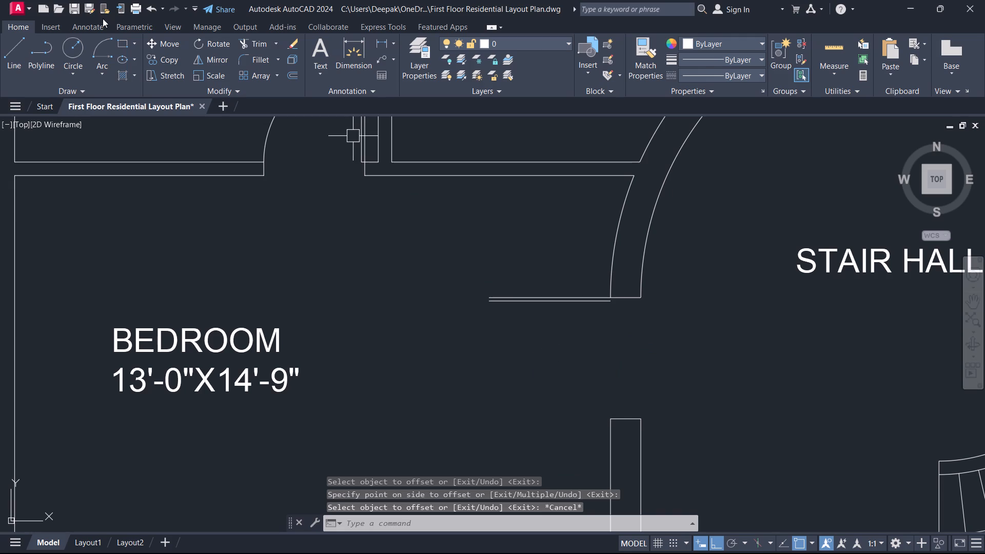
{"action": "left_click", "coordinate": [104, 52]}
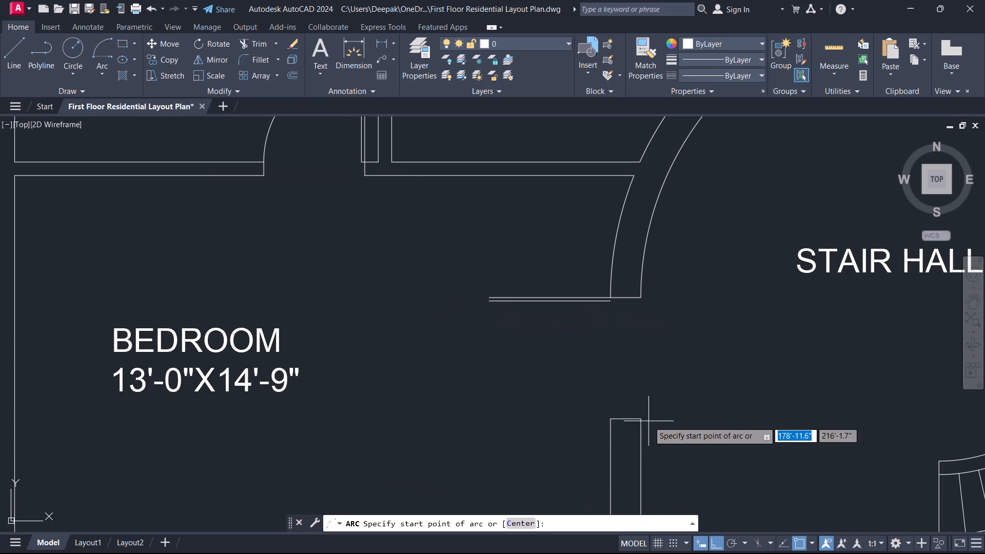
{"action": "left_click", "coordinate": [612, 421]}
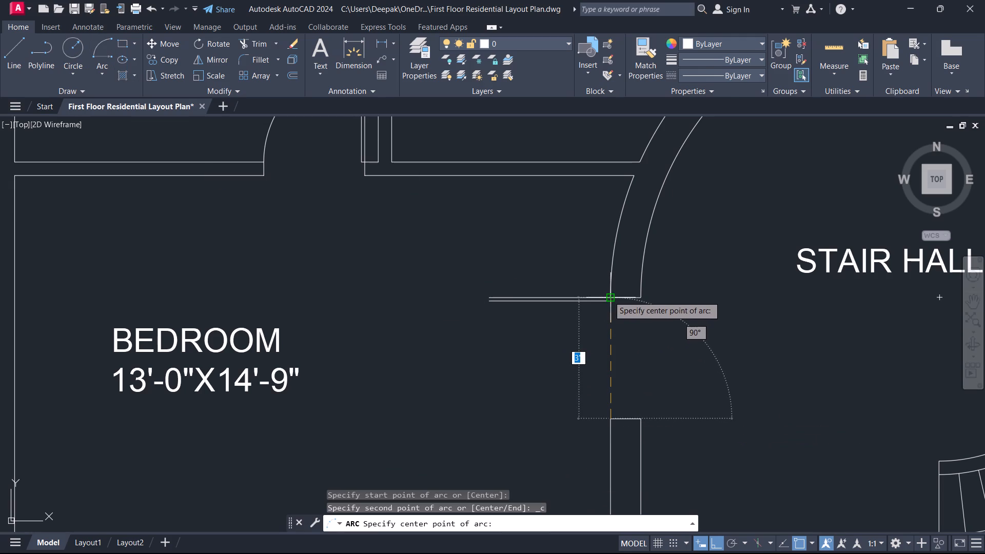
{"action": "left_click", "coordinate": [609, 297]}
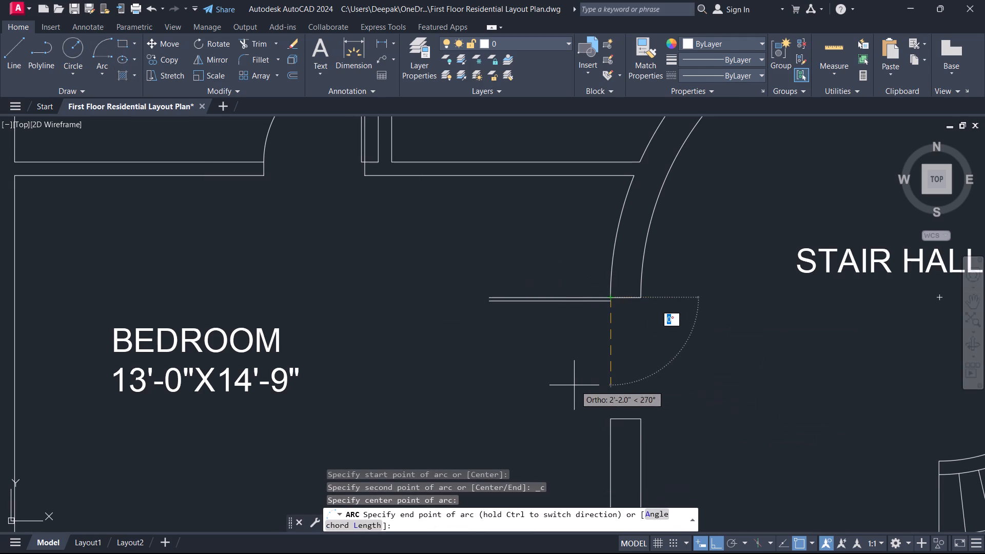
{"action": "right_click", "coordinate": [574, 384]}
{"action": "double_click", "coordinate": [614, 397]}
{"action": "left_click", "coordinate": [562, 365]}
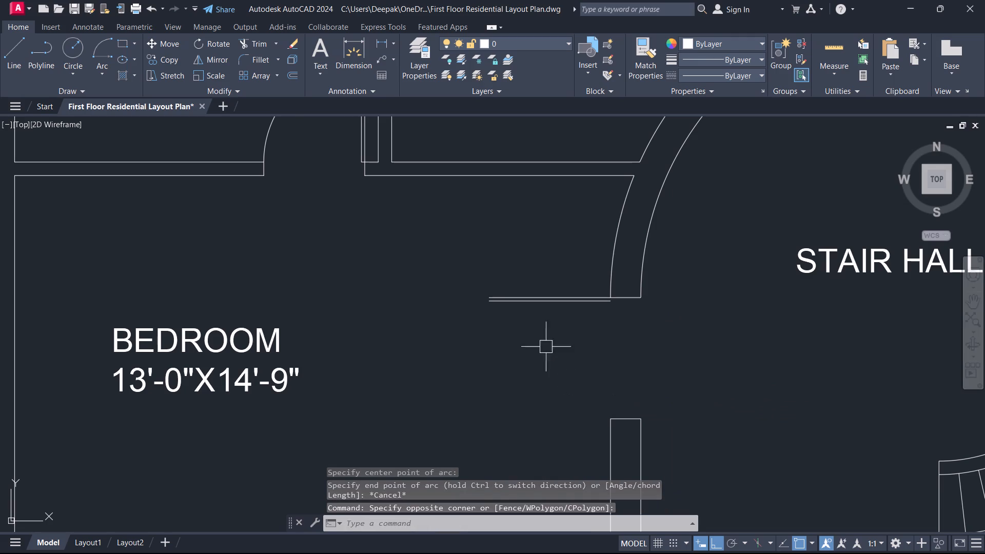
Draw the door swing arc from the leaf's free end to the lower jamb, centred on the opening's upper inner corner.
{"action": "left_click", "coordinate": [111, 56]}
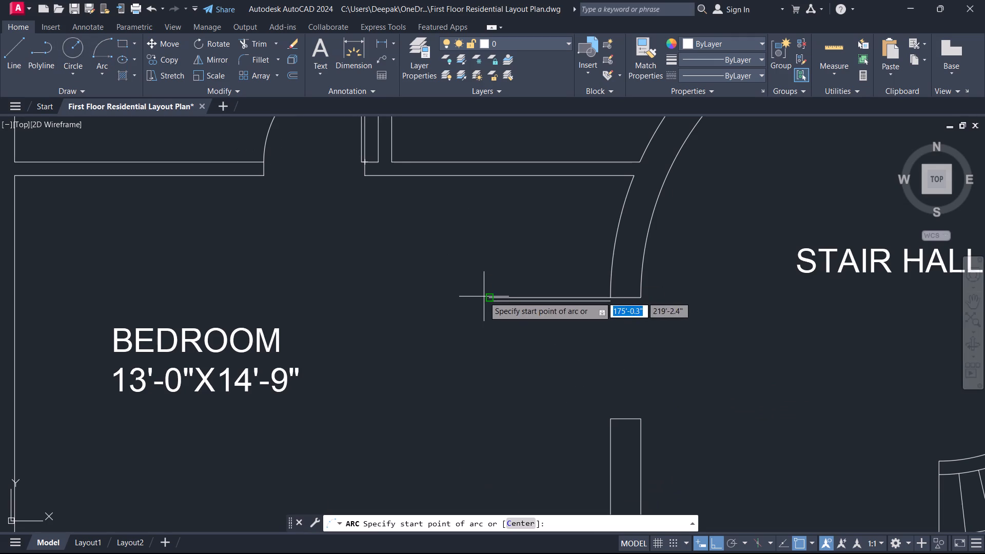
{"action": "scroll", "coordinate": [479, 294], "scroll_direction": "up", "scroll_amount": 3}
{"action": "left_click", "coordinate": [518, 308]}
{"action": "scroll", "coordinate": [825, 357], "scroll_direction": "down", "scroll_amount": 9}
{"action": "middle_click_drag", "start_coordinate": [824, 348], "coordinate": [704, 324]}
{"action": "scroll", "coordinate": [819, 345], "scroll_direction": "up", "scroll_amount": 2}
{"action": "middle_click", "coordinate": [529, 294]}
{"action": "middle_click_drag", "start_coordinate": [692, 351], "coordinate": [494, 313]}
{"action": "scroll", "coordinate": [537, 301], "scroll_direction": "up", "scroll_amount": 3}
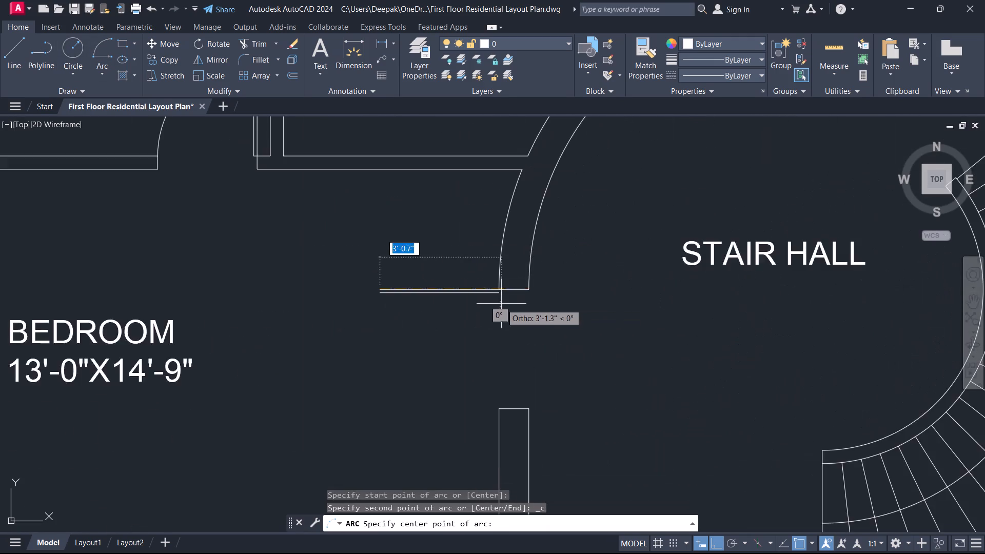
{"action": "scroll", "coordinate": [501, 304], "scroll_direction": "up", "scroll_amount": 1}
{"action": "left_click", "coordinate": [500, 264]}
{"action": "scroll", "coordinate": [508, 316], "scroll_direction": "down", "scroll_amount": 2}
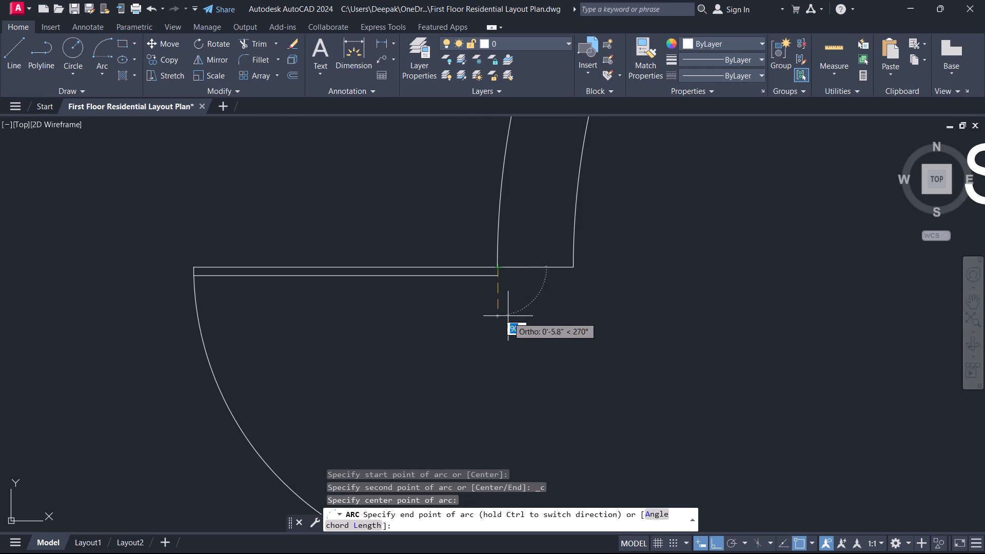
{"action": "scroll", "coordinate": [508, 318], "scroll_direction": "down", "scroll_amount": 1}
{"action": "middle_click_drag", "start_coordinate": [508, 326], "coordinate": [495, 267]}
{"action": "left_click", "coordinate": [478, 283]}
{"action": "right_click", "coordinate": [480, 285]}
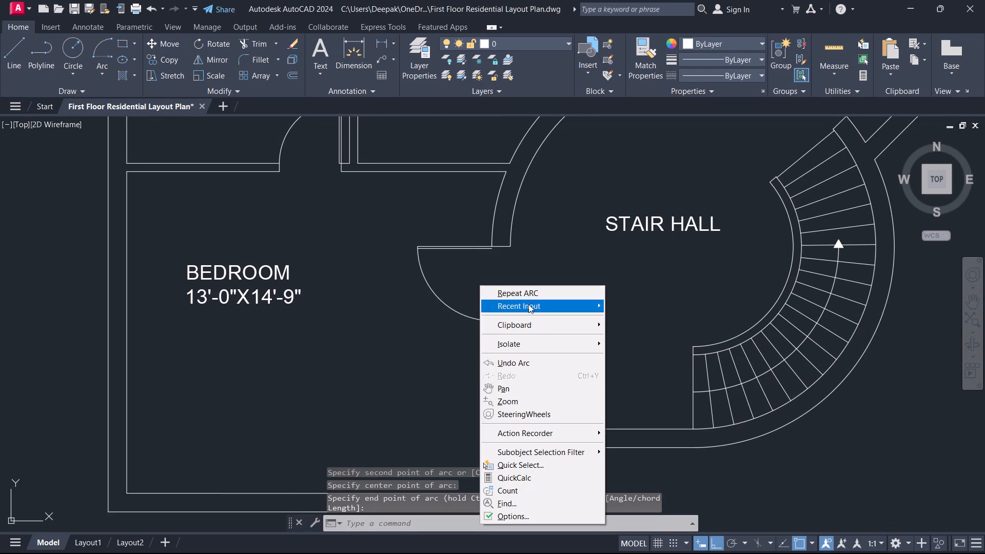
{"action": "left_click", "coordinate": [509, 276]}
{"action": "left_click", "coordinate": [457, 268]}
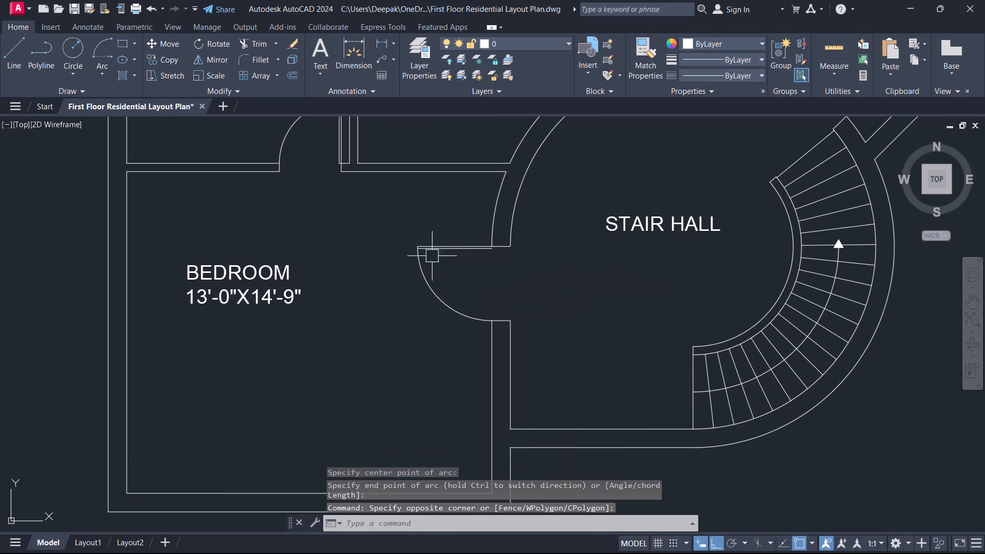
Trim the end of the lower door leaf line that projects beyond the swing arc.
{"action": "scroll", "coordinate": [426, 252], "scroll_direction": "up", "scroll_amount": 7}
{"action": "scroll", "coordinate": [269, 202], "scroll_direction": "up", "scroll_amount": 3}
{"action": "scroll", "coordinate": [309, 217], "scroll_direction": "up", "scroll_amount": 1}
{"action": "middle_click_drag", "start_coordinate": [396, 433], "coordinate": [395, 432]}
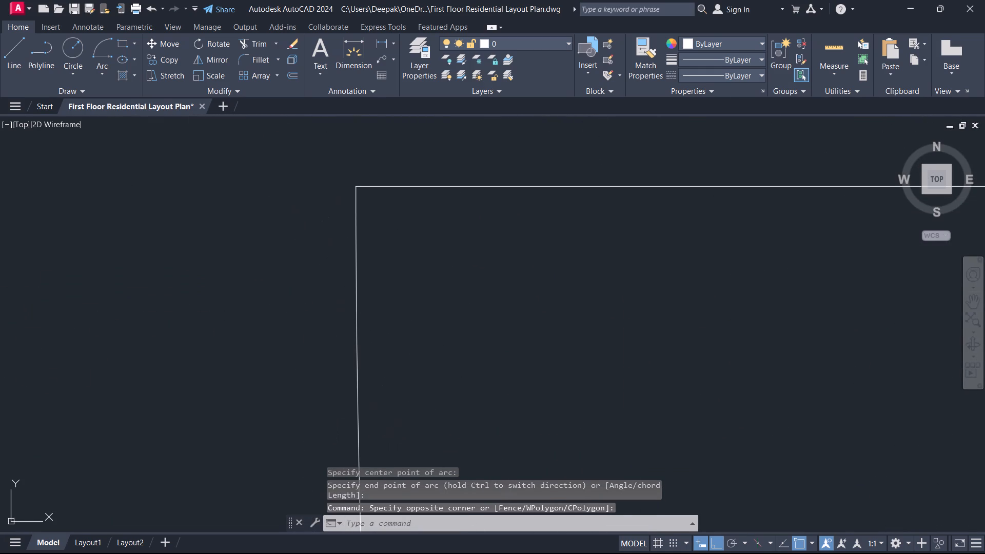
{"action": "middle_click_drag", "start_coordinate": [395, 432], "coordinate": [427, 193]}
{"action": "scroll", "coordinate": [410, 285], "scroll_direction": "up", "scroll_amount": 5}
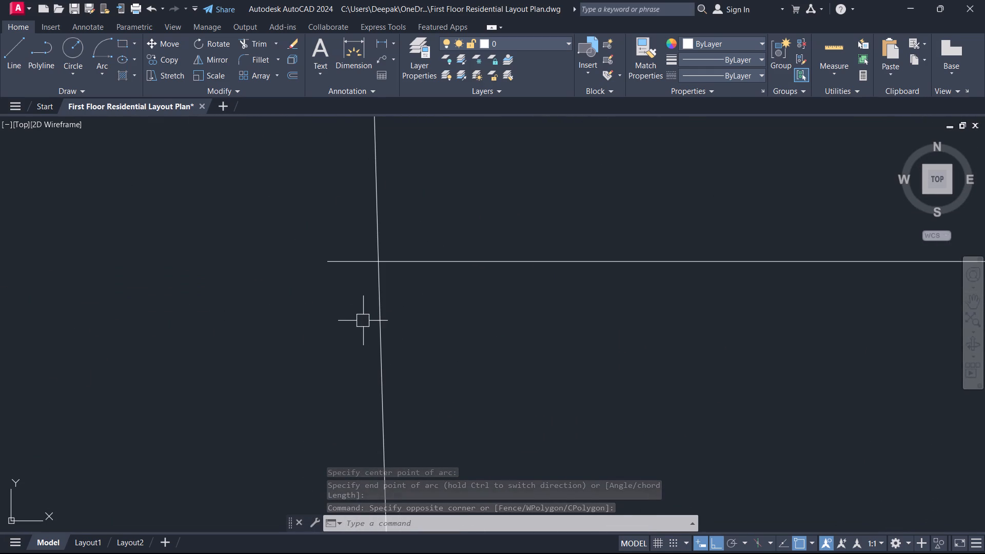
{"action": "type", "text": "TR"}
{"action": "key", "text": "space"}
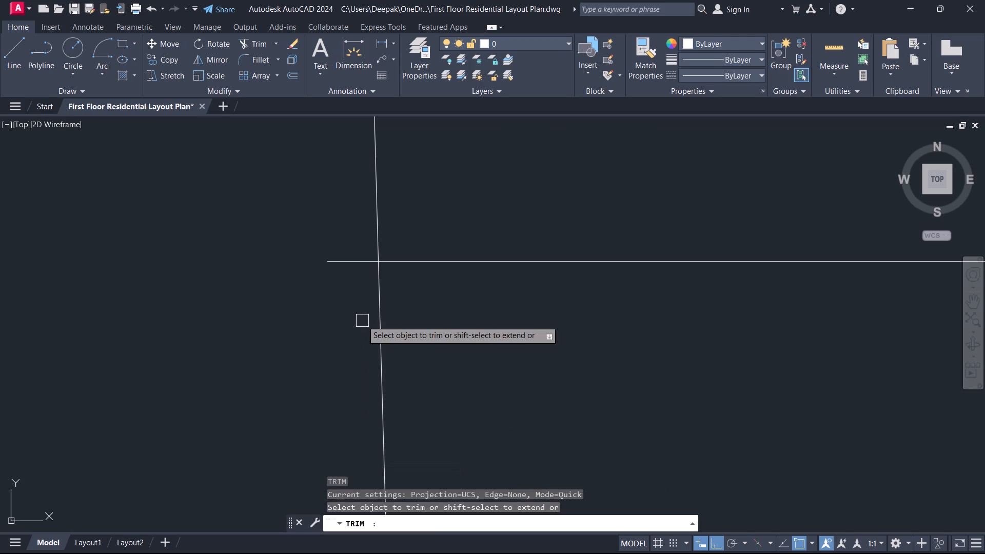
{"action": "left_click", "coordinate": [358, 293]}
{"action": "left_click", "coordinate": [335, 234]}
{"action": "right_click", "coordinate": [243, 253]}
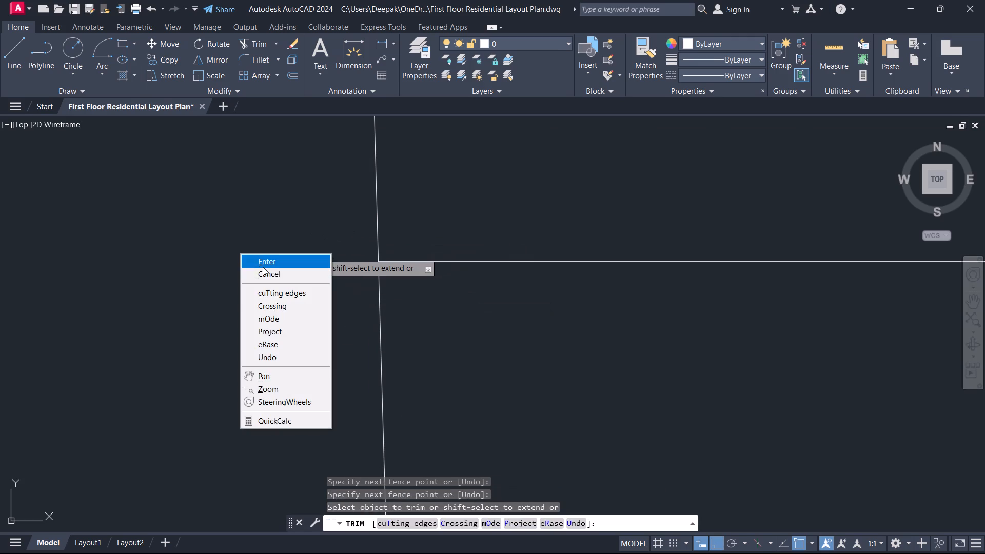
{"action": "left_click", "coordinate": [266, 278]}
Extend the 16'X14' bedroom's inner wall line below the small window opening down to the family area's upper wall line.
{"action": "scroll", "coordinate": [266, 281], "scroll_direction": "down", "scroll_amount": 18}
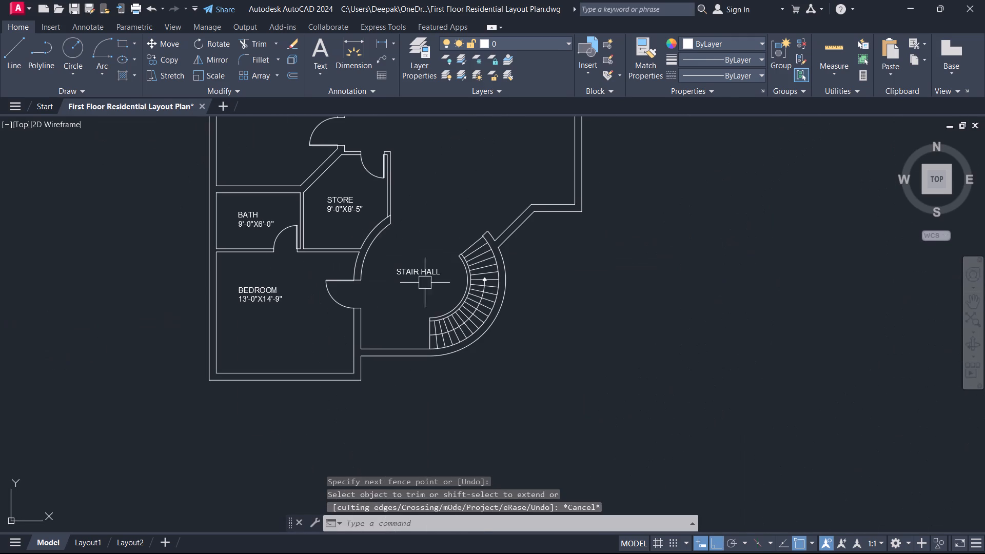
{"action": "middle_click_drag", "start_coordinate": [279, 251], "coordinate": [252, 291]}
{"action": "scroll", "coordinate": [266, 256], "scroll_direction": "down", "scroll_amount": 1}
{"action": "middle_click_drag", "start_coordinate": [271, 254], "coordinate": [285, 344]}
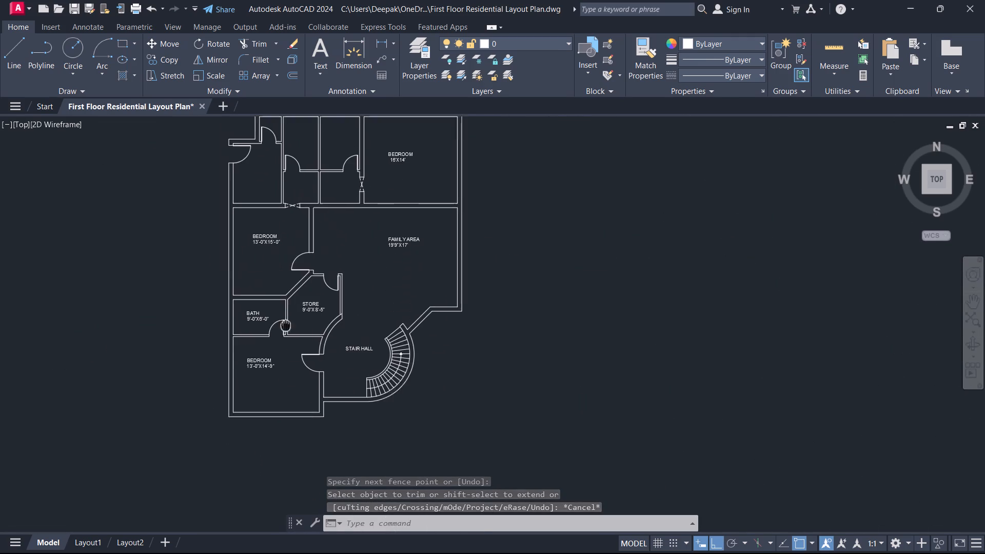
{"action": "middle_click_drag", "start_coordinate": [285, 344], "coordinate": [284, 371]}
{"action": "scroll", "coordinate": [376, 255], "scroll_direction": "up", "scroll_amount": 1}
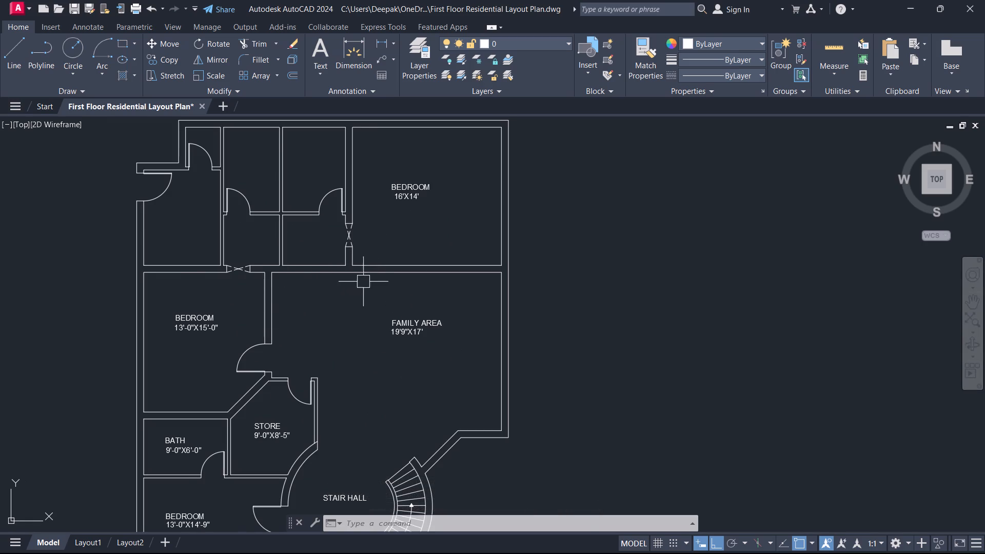
{"action": "scroll", "coordinate": [352, 255], "scroll_direction": "up", "scroll_amount": 2}
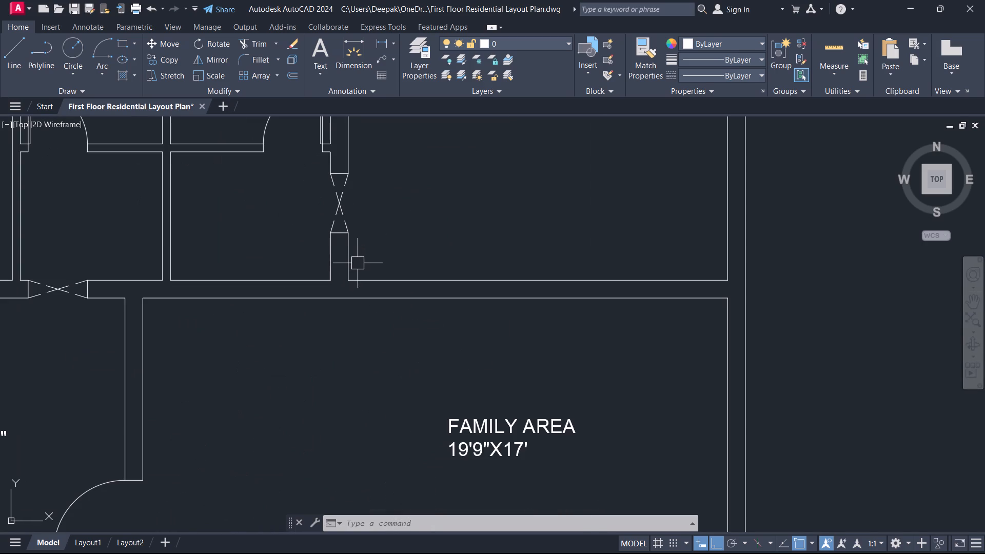
{"action": "type", "text": "EX"}
{"action": "key", "text": "space"}
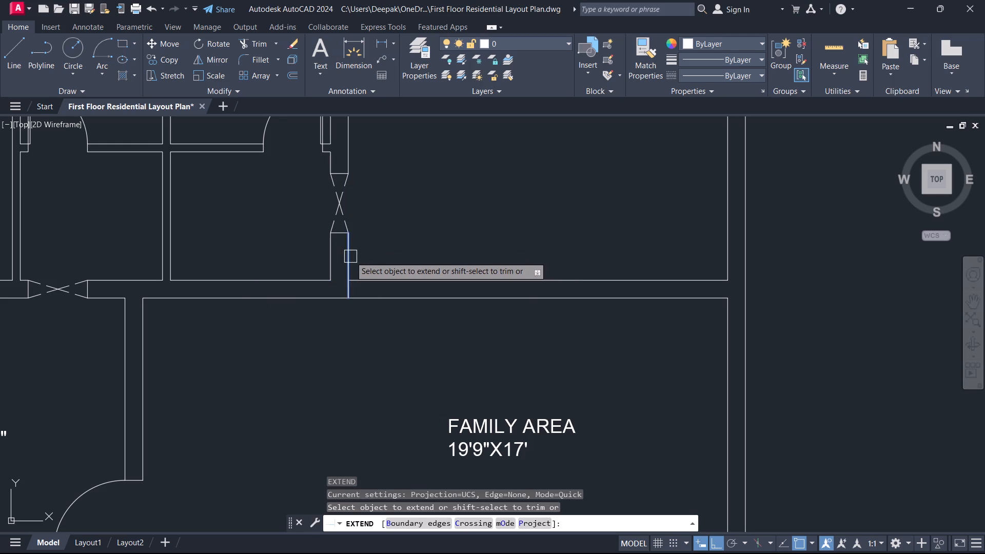
{"action": "left_click", "coordinate": [350, 256]}
{"action": "right_click", "coordinate": [387, 262]}
{"action": "left_click", "coordinate": [413, 279]}
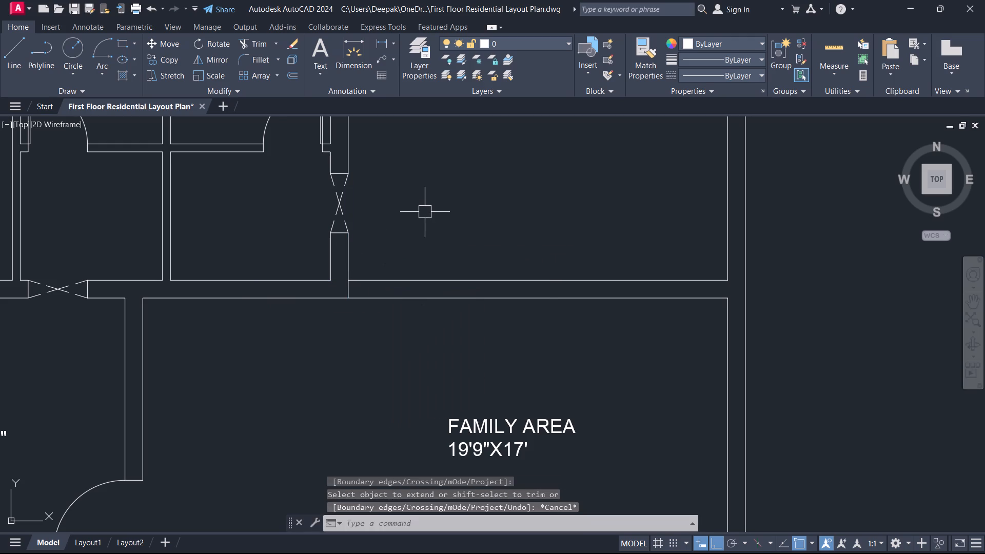
Offset the bedroom wall line that reaches the family area wall 4" to the right, into the 16'X14' bedroom.
{"action": "right_click", "coordinate": [425, 212]}
{"action": "left_click", "coordinate": [474, 230]}
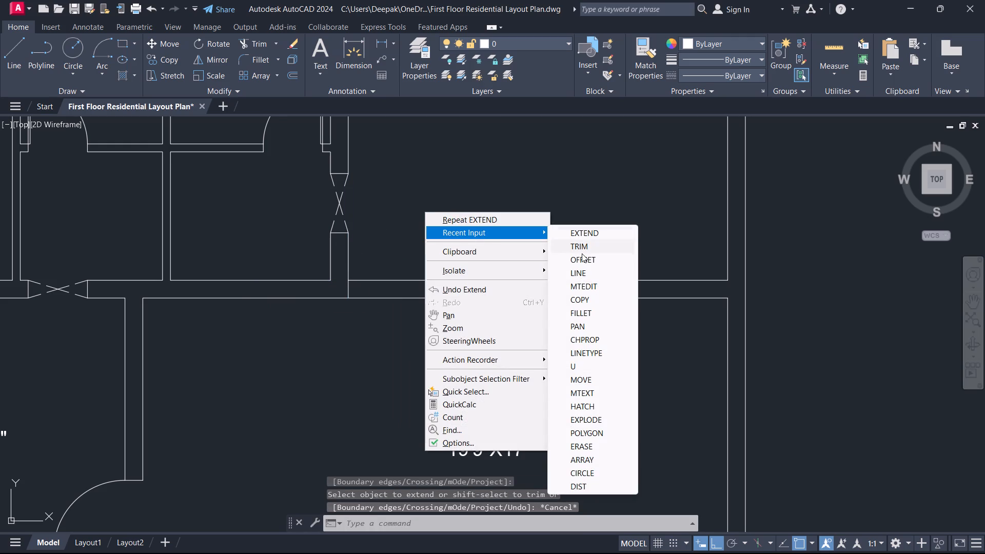
{"action": "left_click", "coordinate": [588, 258]}
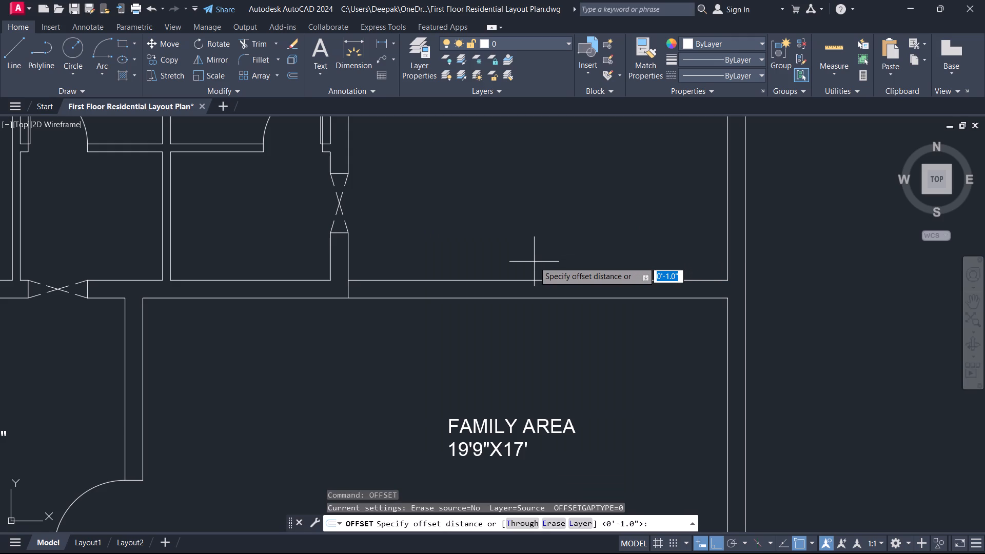
{"action": "key", "text": "4"}
{"action": "key", "text": "Return"}
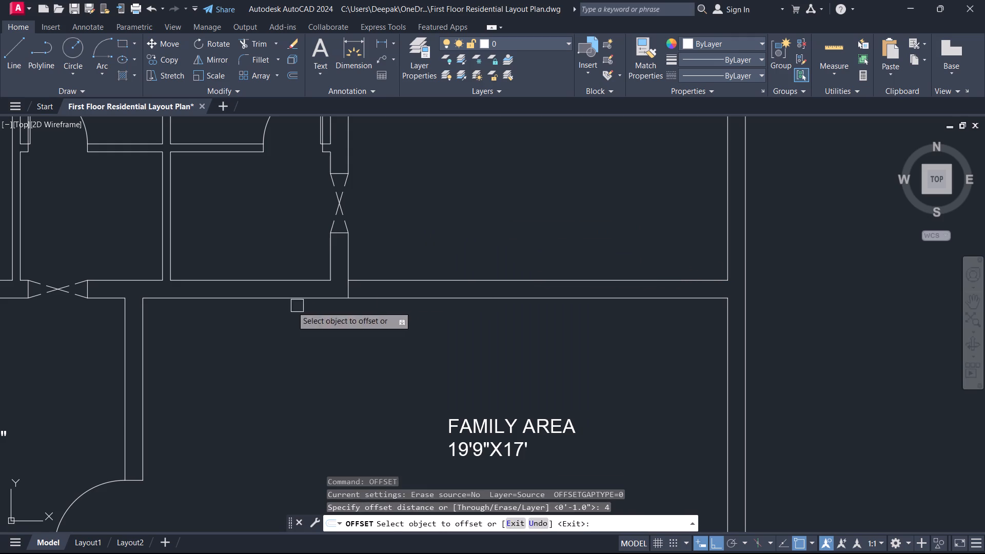
{"action": "left_click", "coordinate": [353, 263]}
{"action": "left_click", "coordinate": [371, 268]}
{"action": "right_click", "coordinate": [371, 268]}
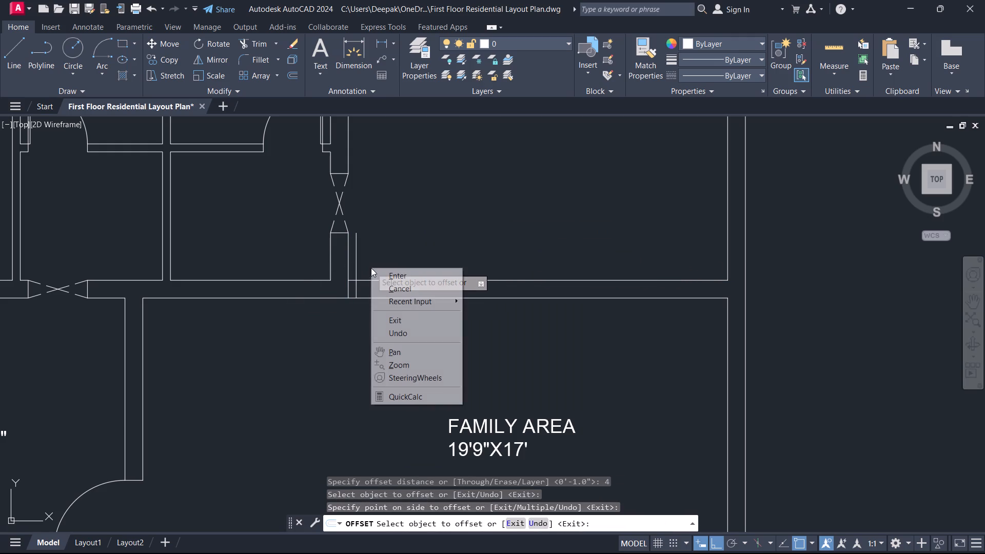
{"action": "left_click", "coordinate": [389, 284]}
Offset the new jamb line 3' to the right to mark the other side of the bedroom door opening.
{"action": "right_click", "coordinate": [392, 249]}
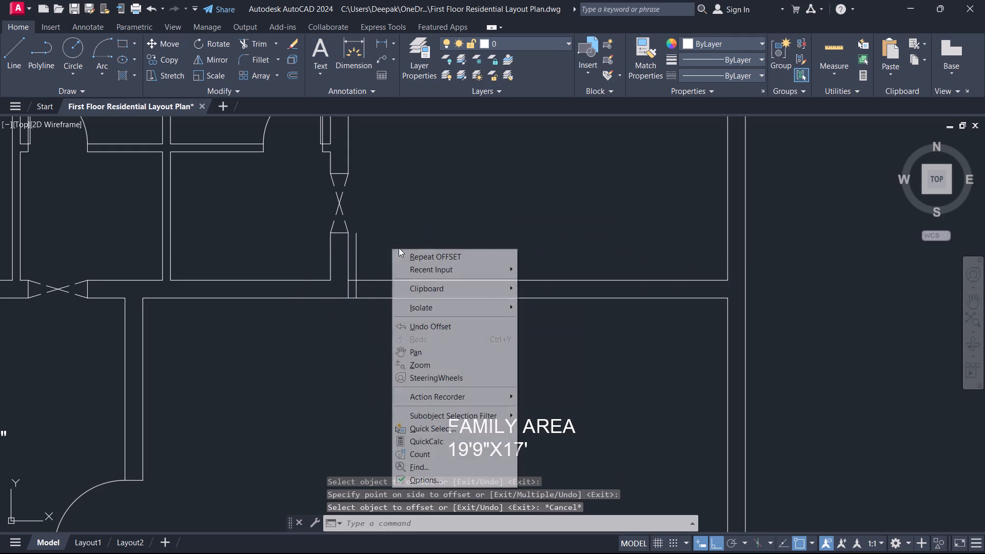
{"action": "left_click", "coordinate": [425, 259]}
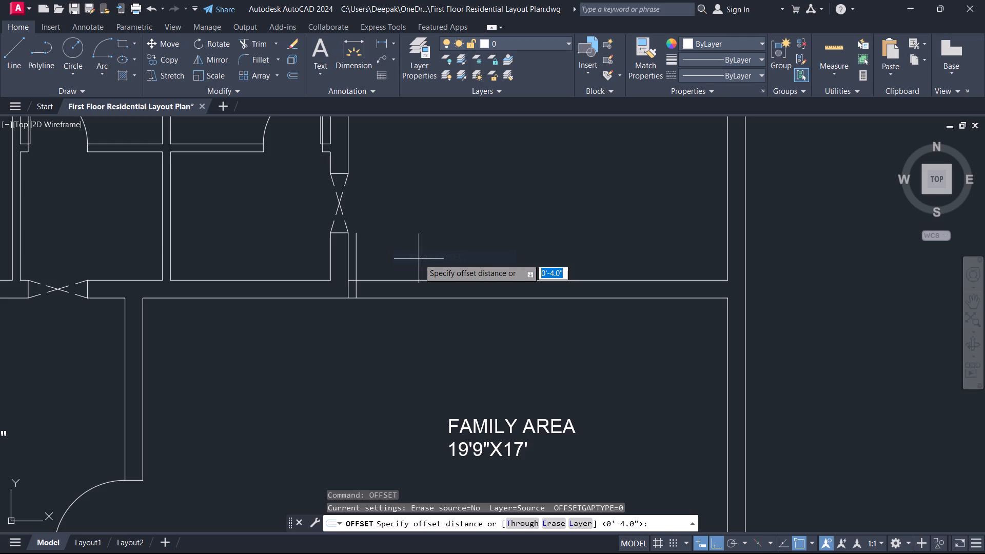
{"action": "type", "text": "3'"}
{"action": "key", "text": "Return"}
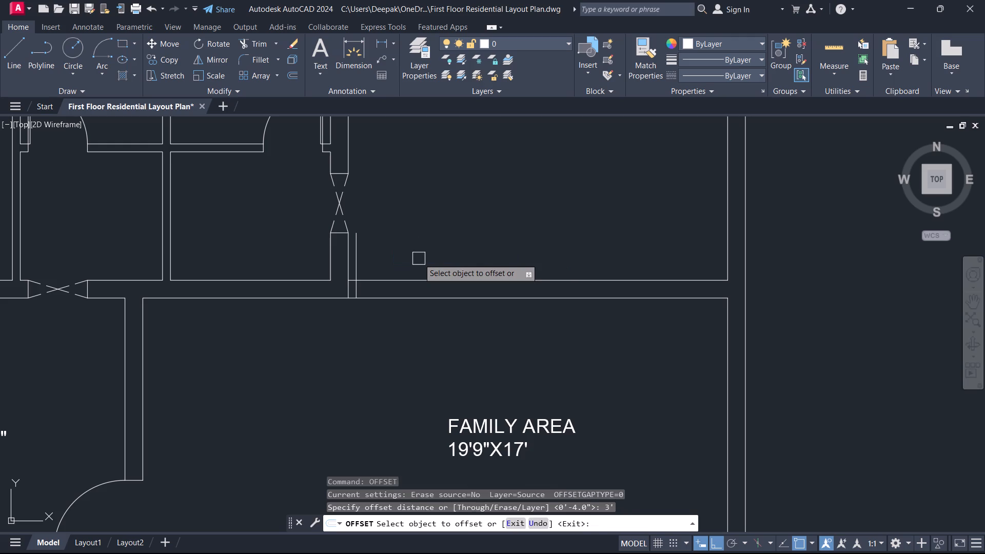
{"action": "scroll", "coordinate": [290, 264], "scroll_direction": "up", "scroll_amount": 2}
{"action": "left_click", "coordinate": [431, 273]}
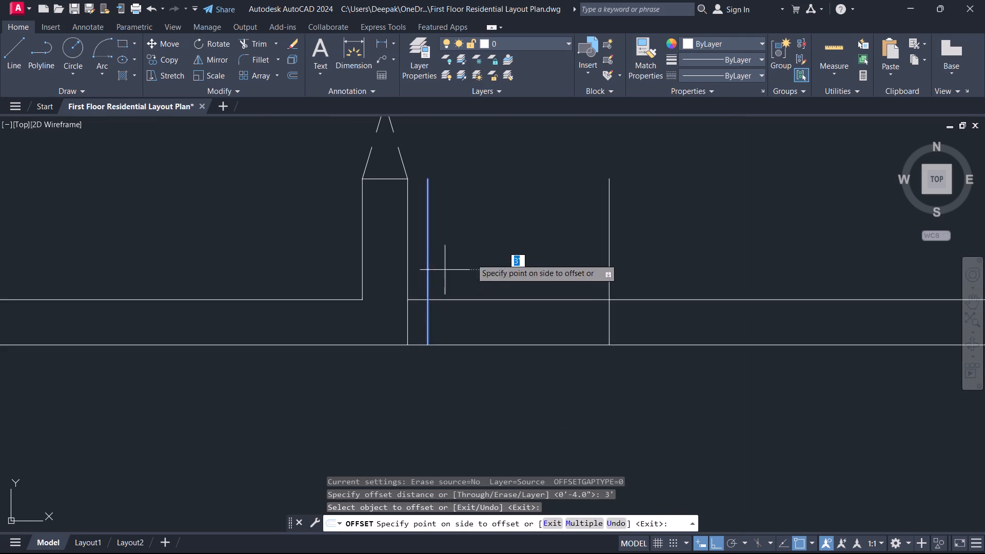
{"action": "left_click", "coordinate": [511, 230]}
{"action": "right_click", "coordinate": [509, 229]}
{"action": "left_click", "coordinate": [534, 248]}
Trim the jamb lines above the wall, the wall lines between them and the leftover wall line stub to cut the 3' door opening.
{"action": "right_click", "coordinate": [537, 260]}
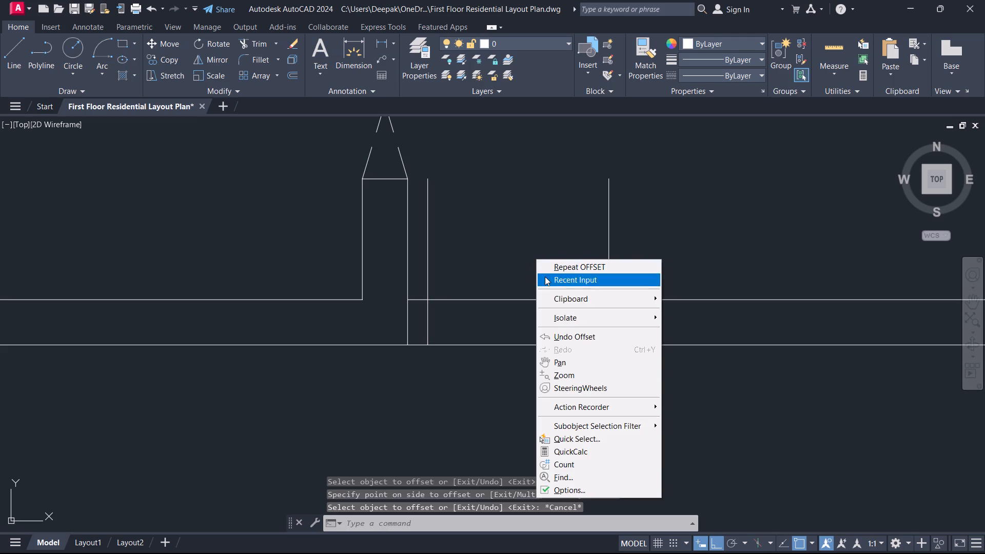
{"action": "left_click", "coordinate": [577, 282]}
{"action": "left_click", "coordinate": [699, 304]}
{"action": "left_click_drag", "start_coordinate": [686, 257], "coordinate": [643, 250]}
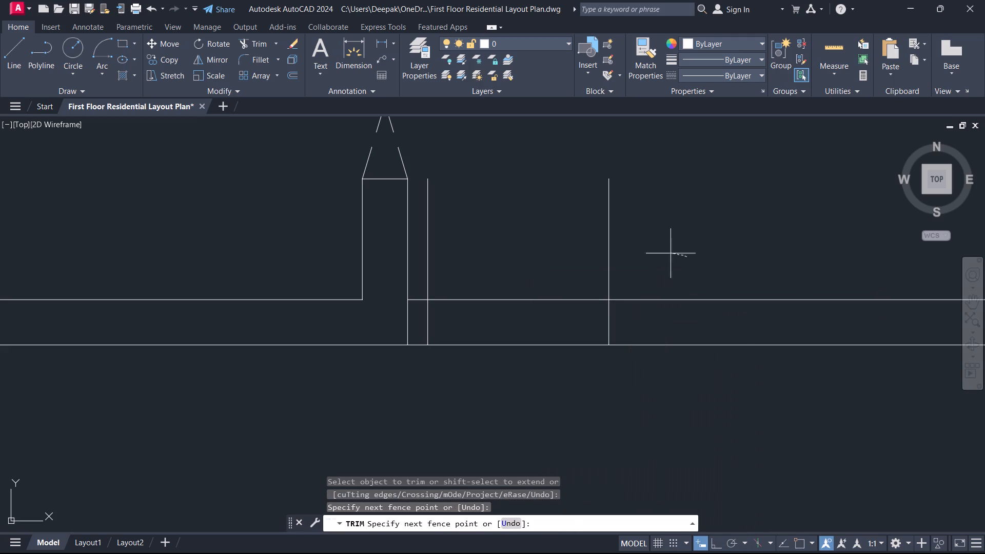
{"action": "left_click_drag", "start_coordinate": [643, 250], "coordinate": [503, 345]}
{"action": "left_click_drag", "start_coordinate": [384, 322], "coordinate": [416, 322]}
{"action": "right_click", "coordinate": [416, 322]}
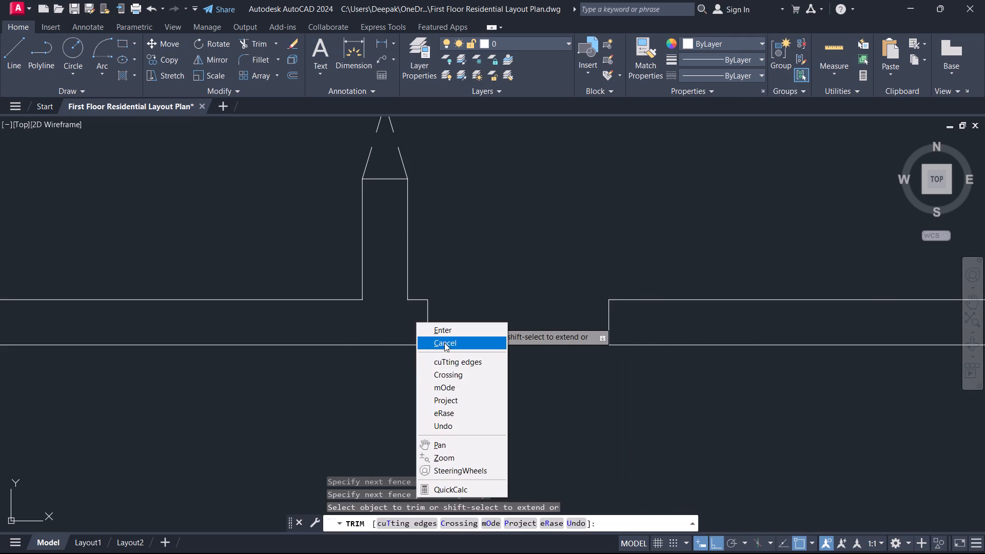
{"action": "left_click", "coordinate": [446, 343]}
Draw a 3' vertical door line upward into the 16'X14' bedroom from the upper corner of the opening's left jamb.
{"action": "scroll", "coordinate": [429, 285], "scroll_direction": "down", "scroll_amount": 6}
{"action": "middle_click_drag", "start_coordinate": [420, 281], "coordinate": [381, 320]}
{"action": "scroll", "coordinate": [419, 280], "scroll_direction": "up", "scroll_amount": 2}
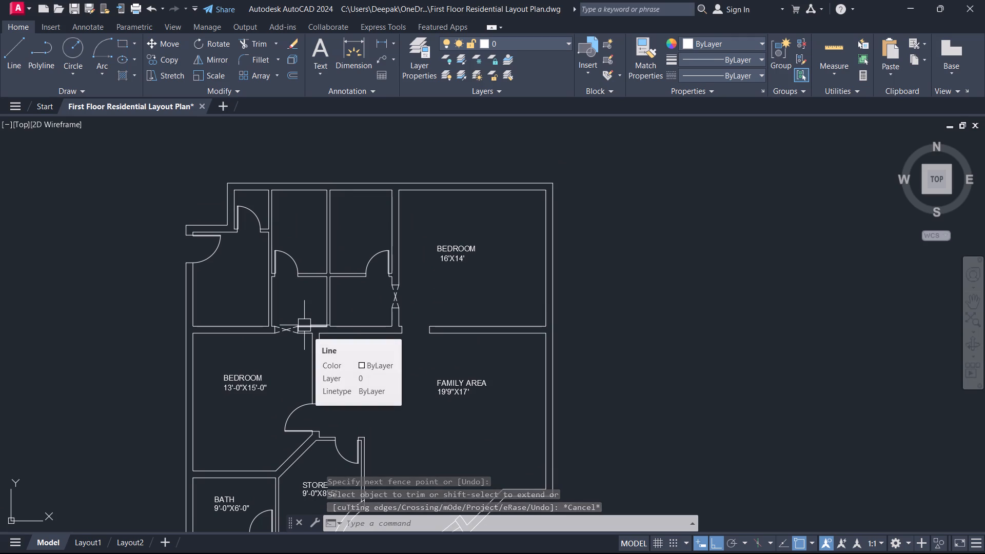
{"action": "scroll", "coordinate": [299, 318], "scroll_direction": "up", "scroll_amount": 1}
{"action": "scroll", "coordinate": [294, 314], "scroll_direction": "down", "scroll_amount": 2}
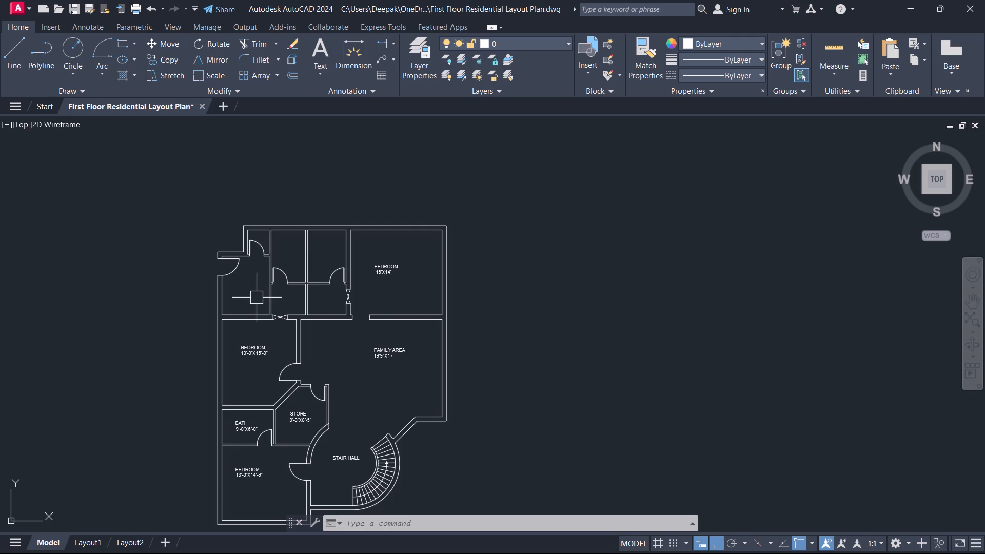
{"action": "scroll", "coordinate": [235, 399], "scroll_direction": "up", "scroll_amount": 1}
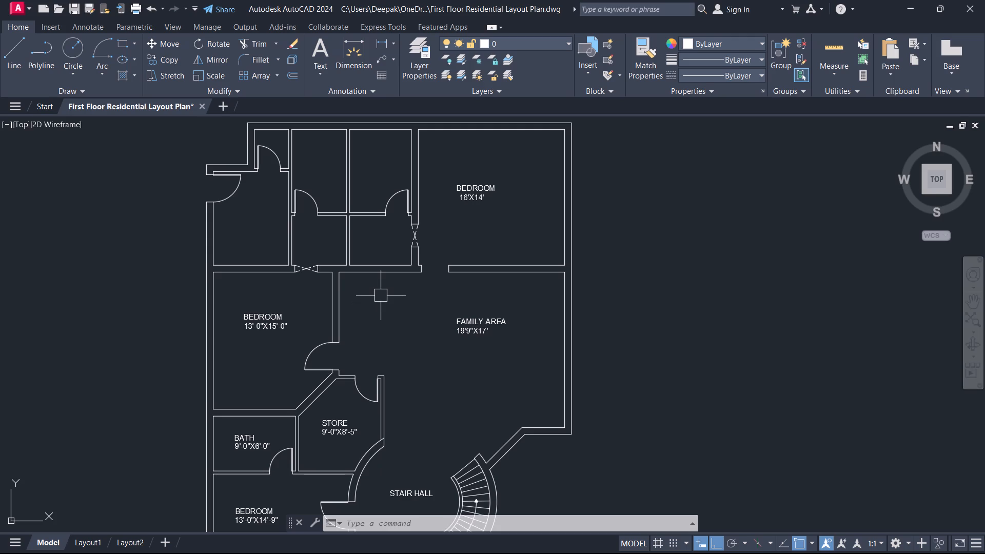
{"action": "type", "text": "L"}
{"action": "key", "text": "space"}
{"action": "scroll", "coordinate": [426, 306], "scroll_direction": "up", "scroll_amount": 1}
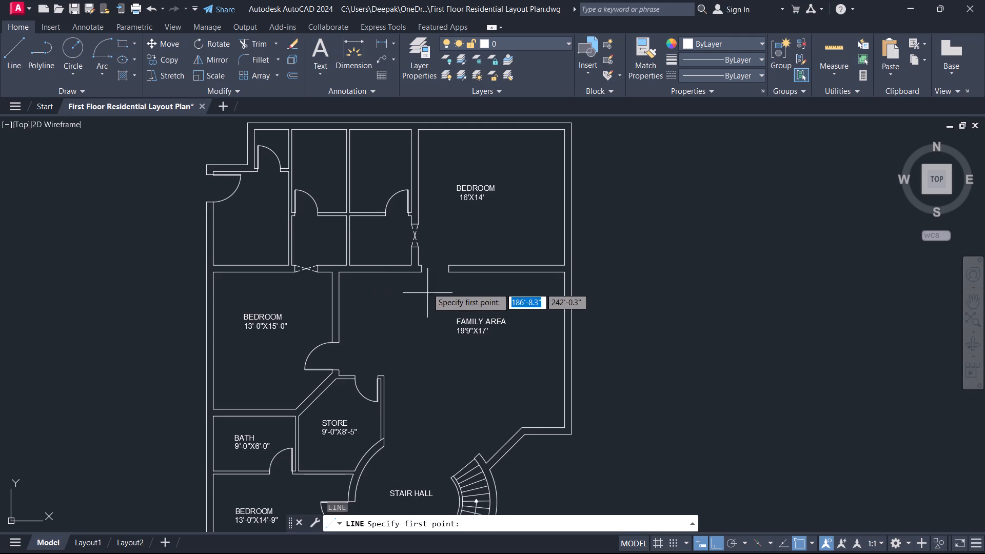
{"action": "scroll", "coordinate": [432, 264], "scroll_direction": "up", "scroll_amount": 3}
{"action": "left_click", "coordinate": [382, 266]}
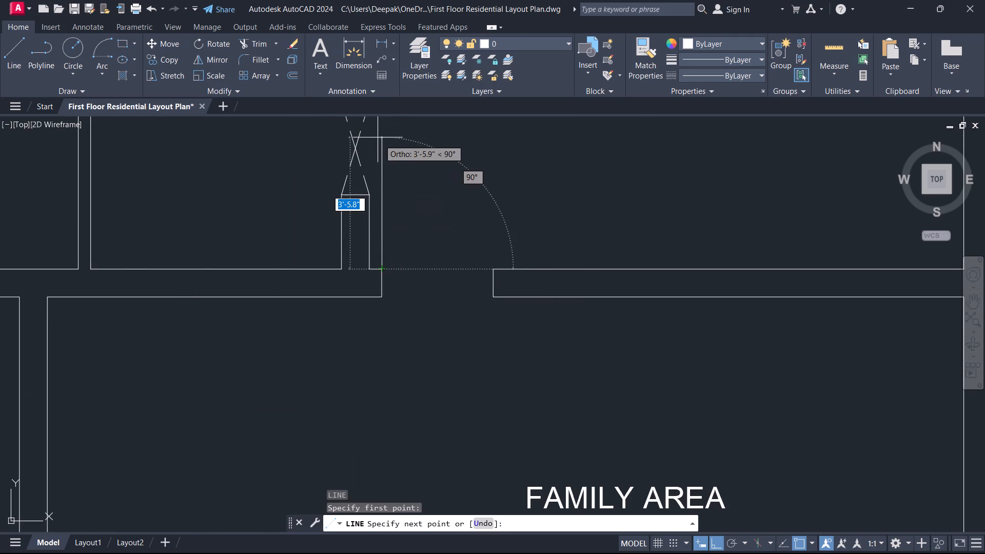
{"action": "type", "text": "3'"}
{"action": "key", "text": "Return"}
{"action": "right_click", "coordinate": [548, 155]}
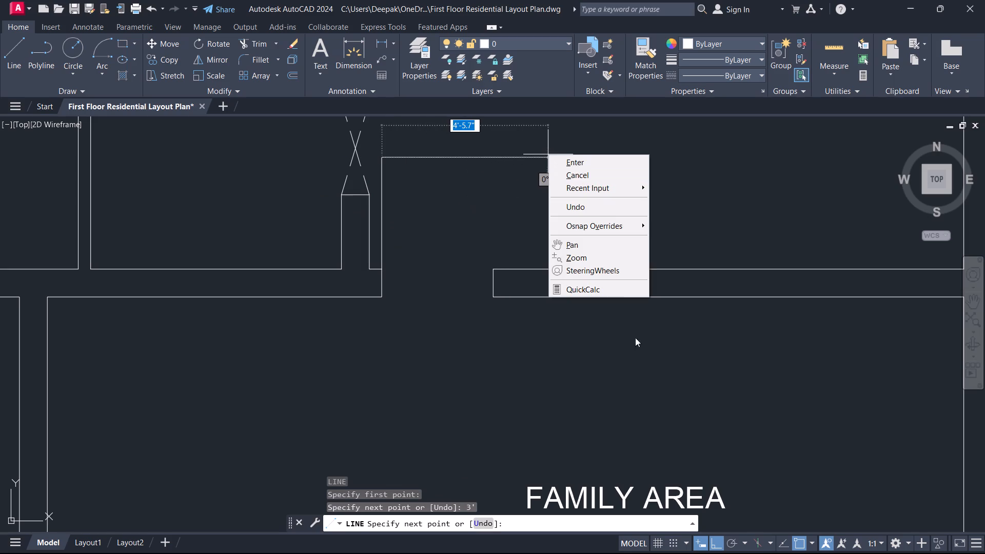
{"action": "left_click", "coordinate": [639, 177]}
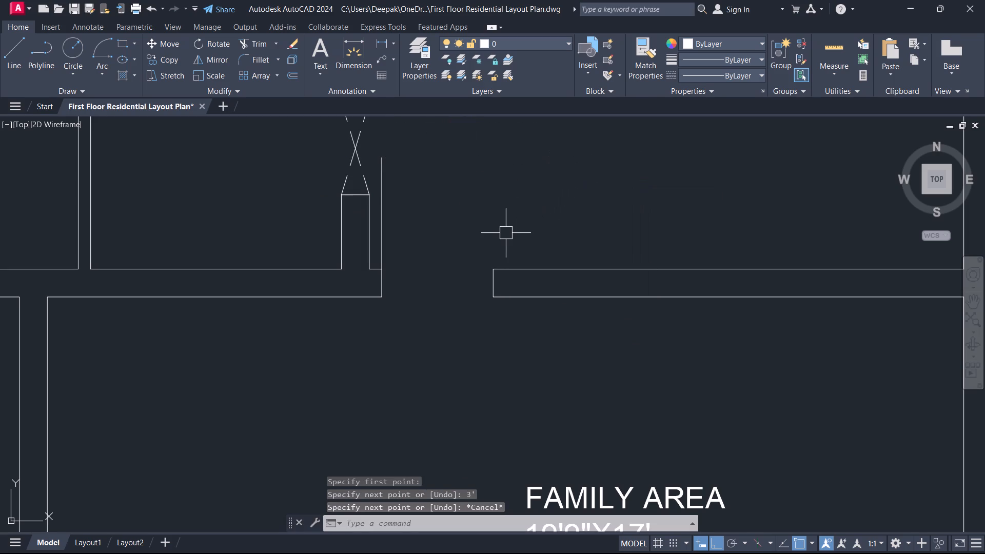
Offset the 3' vertical door line 1" to the right to form the door leaf.
{"action": "type", "text": "O 1"}
{"action": "key", "text": "Return"}
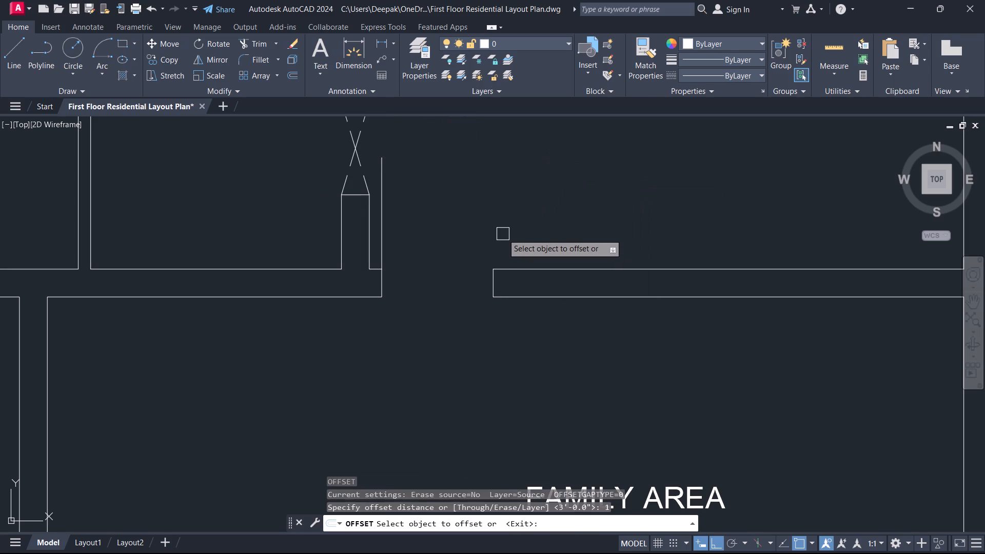
{"action": "left_click", "coordinate": [380, 172]}
{"action": "right_click", "coordinate": [438, 168]}
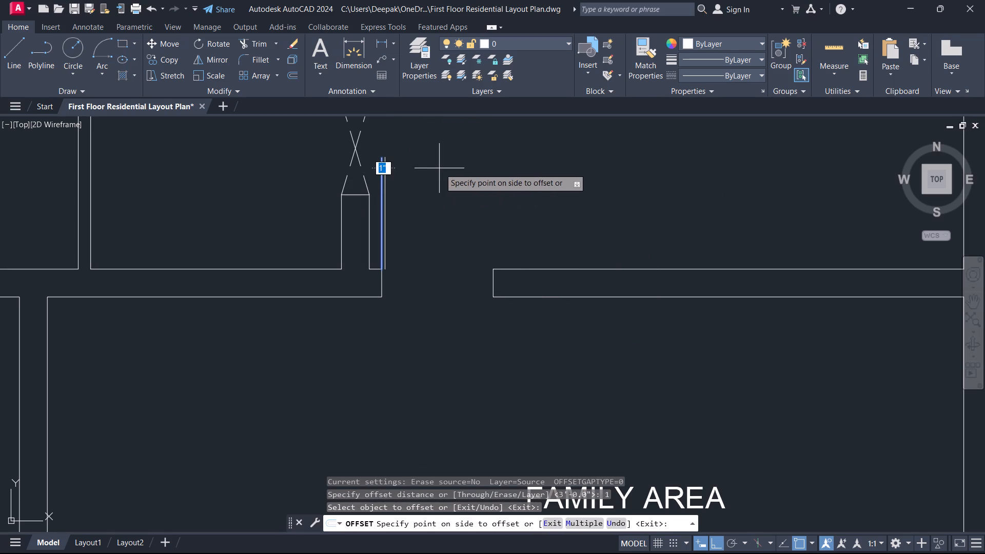
{"action": "left_click", "coordinate": [461, 190]}
{"action": "right_click", "coordinate": [425, 167]}
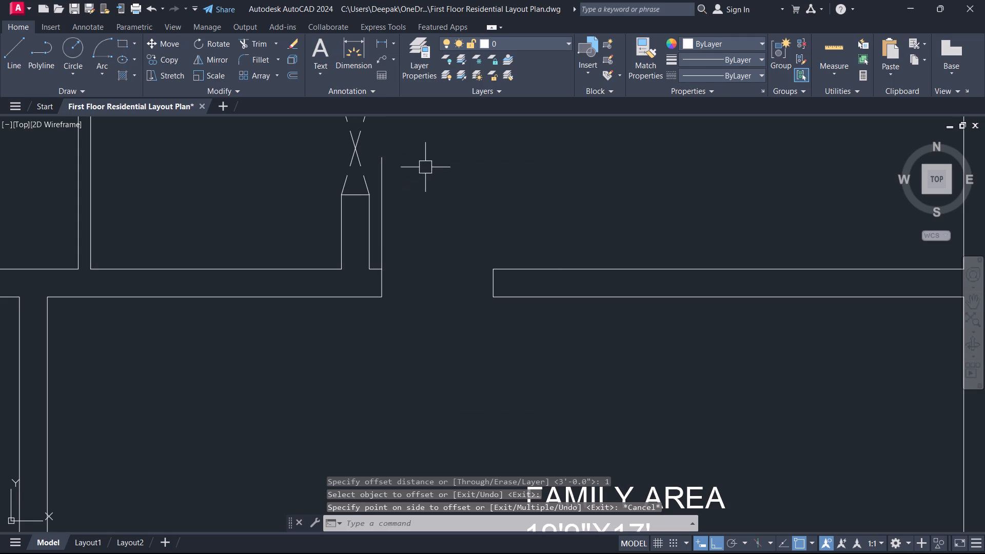
{"action": "left_click", "coordinate": [482, 176]}
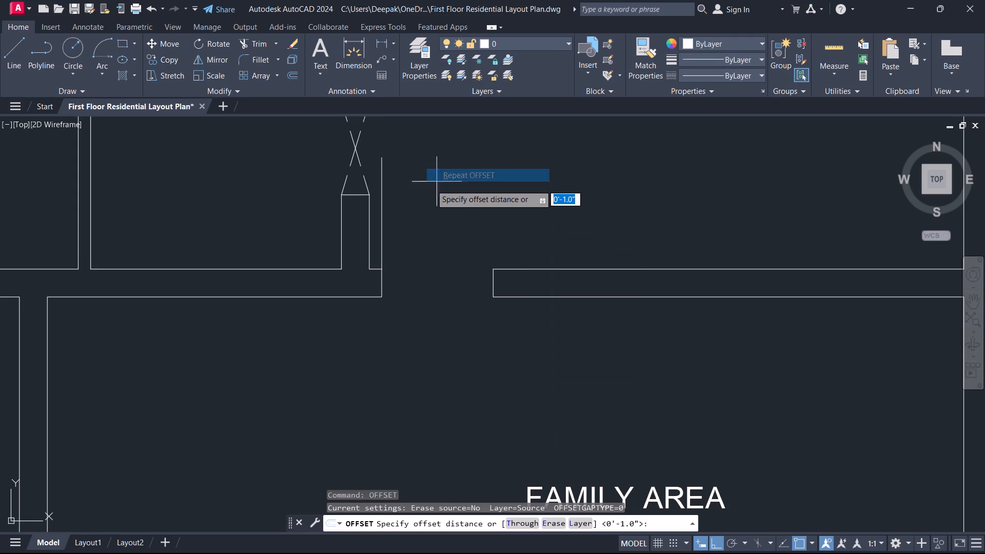
{"action": "right_click", "coordinate": [398, 191]}
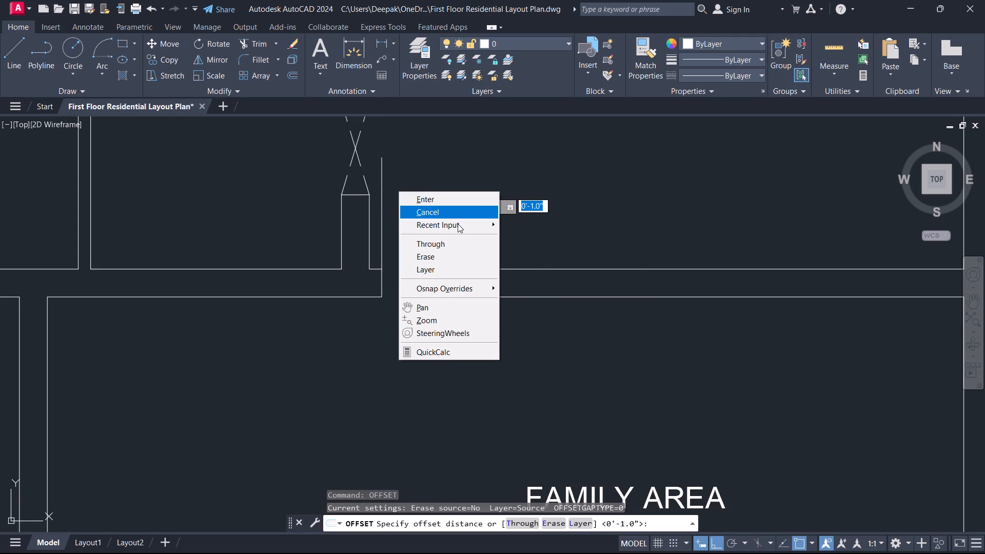
{"action": "left_click", "coordinate": [462, 197]}
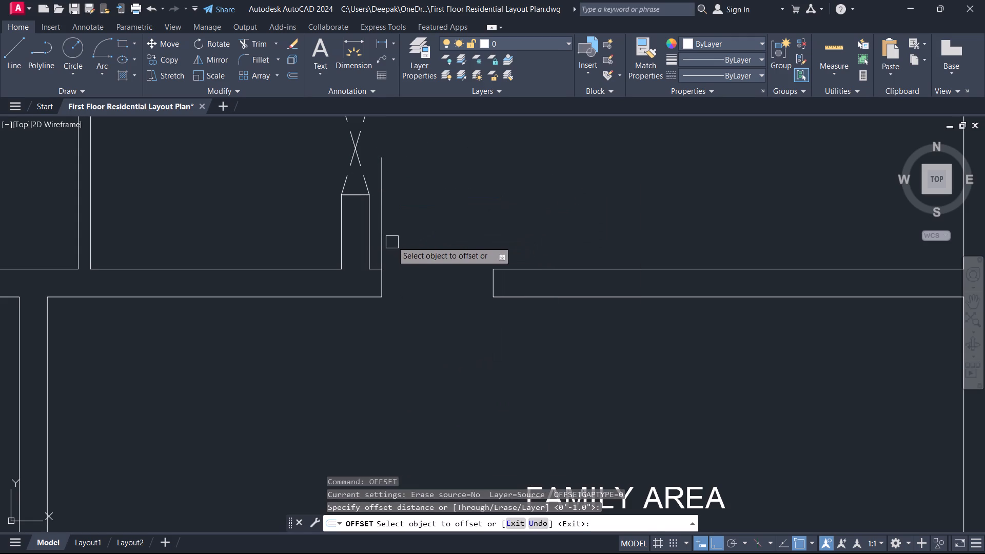
{"action": "left_click", "coordinate": [385, 235]}
{"action": "left_click", "coordinate": [421, 228]}
{"action": "right_click", "coordinate": [421, 228]}
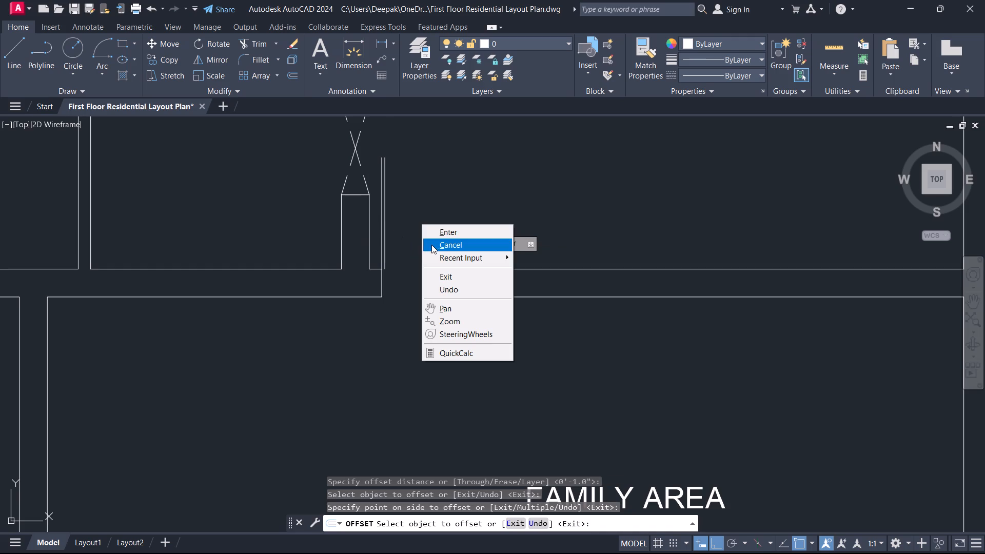
{"action": "left_click", "coordinate": [434, 245]}
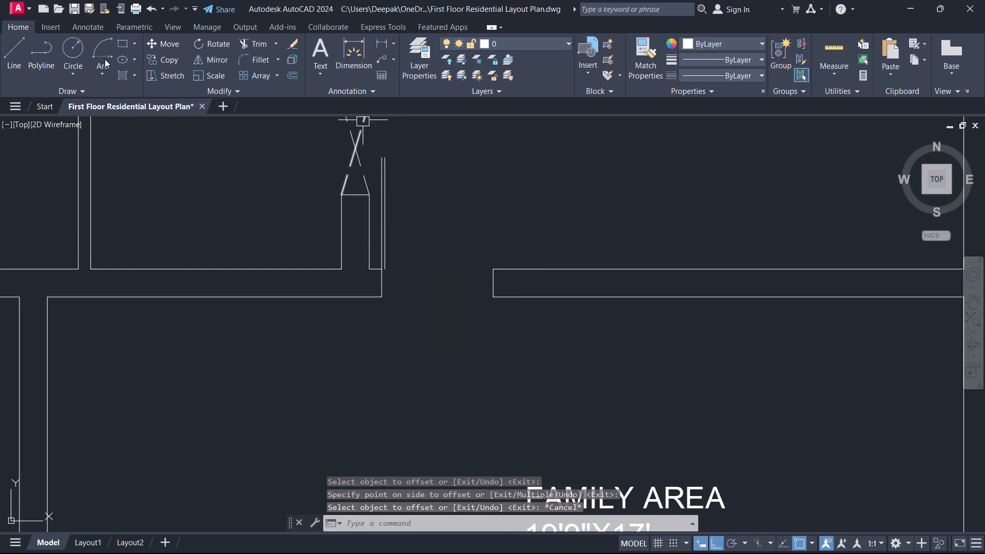
Draw the door swing arc from the right jamb's upper corner to the leaf's free end, centred on the left jamb's upper corner.
{"action": "left_click", "coordinate": [104, 49]}
{"action": "left_click", "coordinate": [490, 268]}
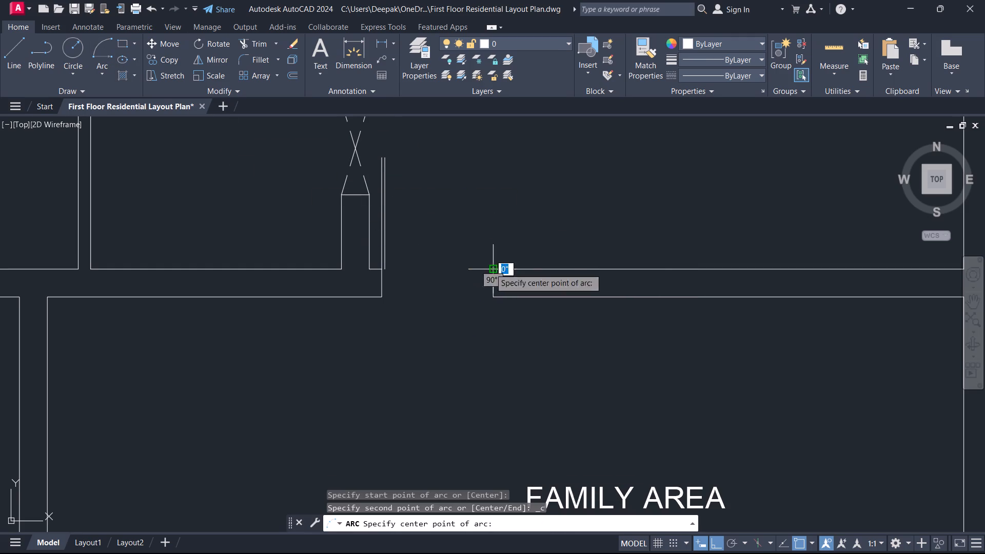
{"action": "scroll", "coordinate": [377, 267], "scroll_direction": "up", "scroll_amount": 5}
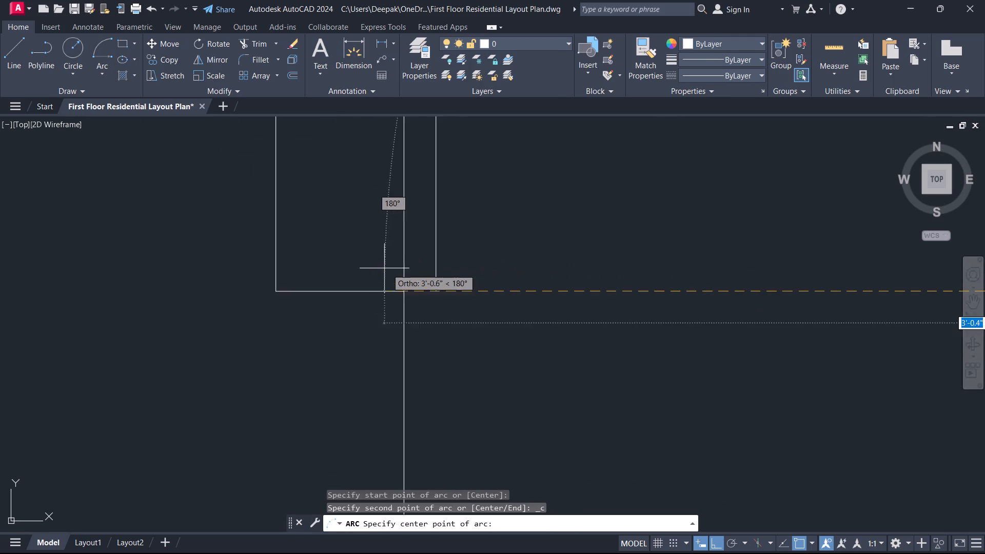
{"action": "left_click", "coordinate": [401, 287]}
{"action": "scroll", "coordinate": [409, 278], "scroll_direction": "down", "scroll_amount": 6}
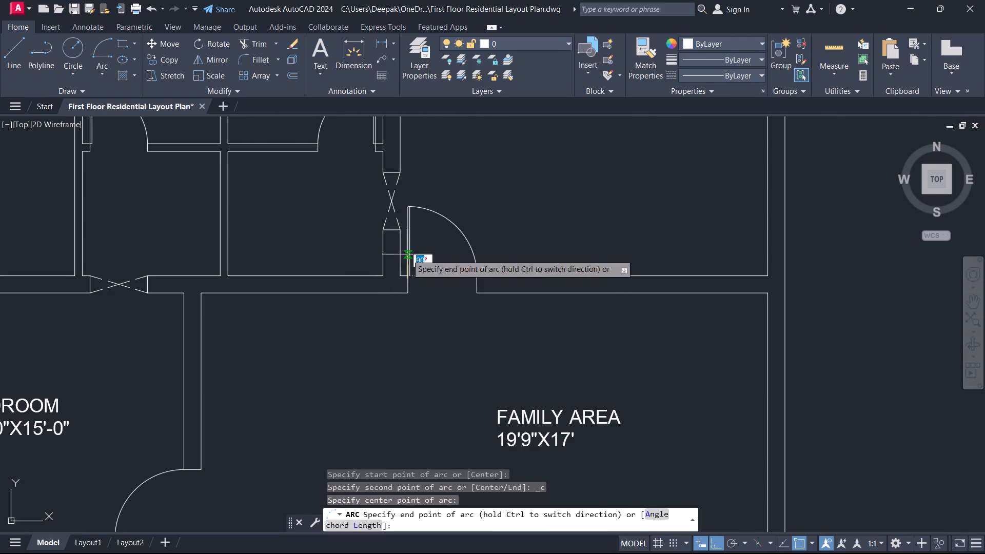
{"action": "scroll", "coordinate": [412, 230], "scroll_direction": "up", "scroll_amount": 2}
{"action": "scroll", "coordinate": [401, 179], "scroll_direction": "up", "scroll_amount": 3}
{"action": "left_click", "coordinate": [401, 166]}
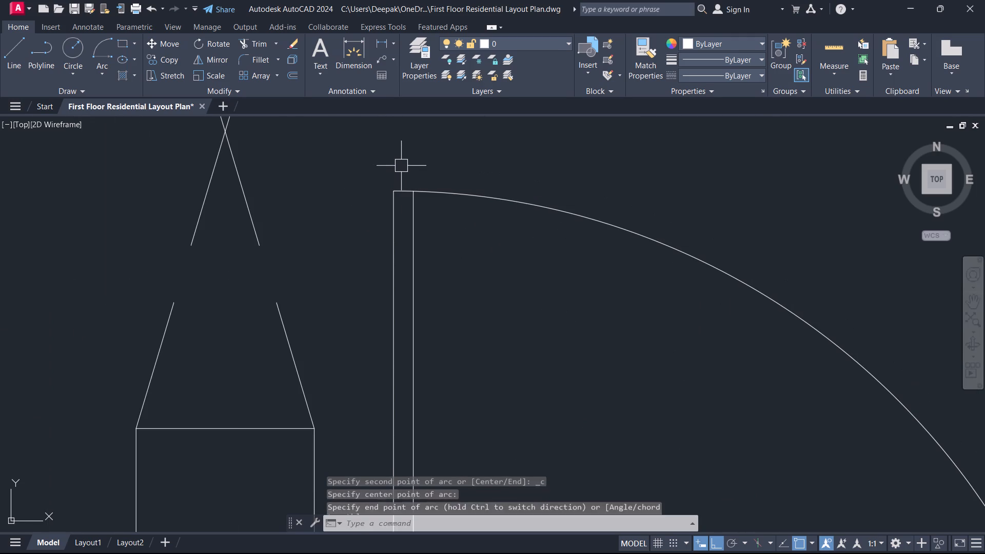
Trim the tip of the right door leaf line that projects beyond the swing arc.
{"action": "scroll", "coordinate": [418, 187], "scroll_direction": "up", "scroll_amount": 8}
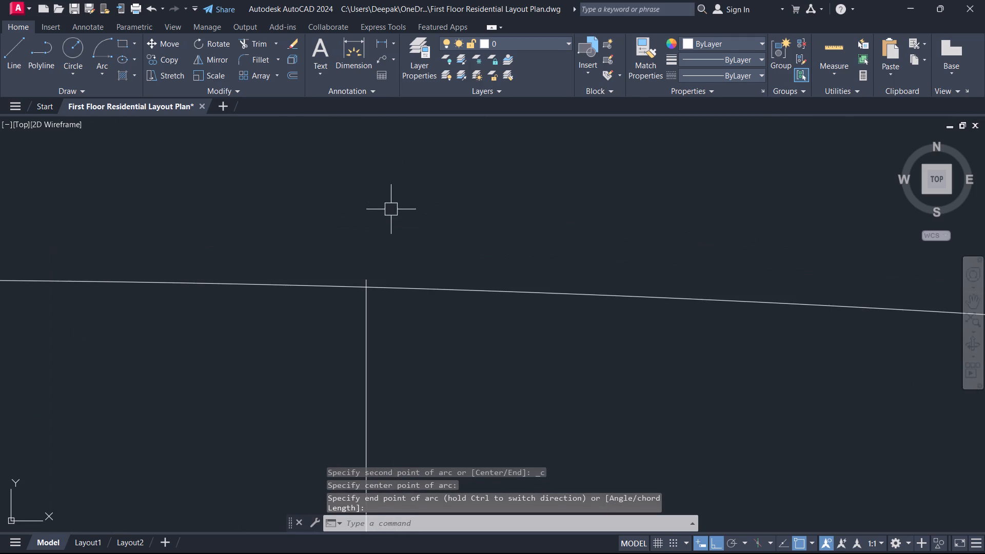
{"action": "scroll", "coordinate": [339, 164], "scroll_direction": "up", "scroll_amount": 1}
{"action": "left_click", "coordinate": [244, 43]}
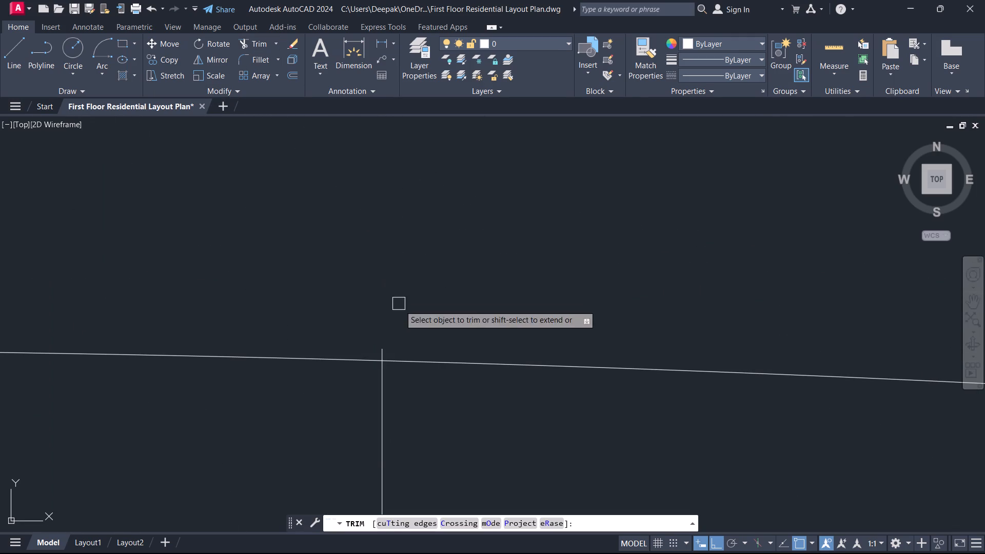
{"action": "left_click_drag", "start_coordinate": [395, 350], "coordinate": [388, 359]}
{"action": "scroll", "coordinate": [386, 302], "scroll_direction": "down", "scroll_amount": 10}
{"action": "right_click", "coordinate": [354, 316]}
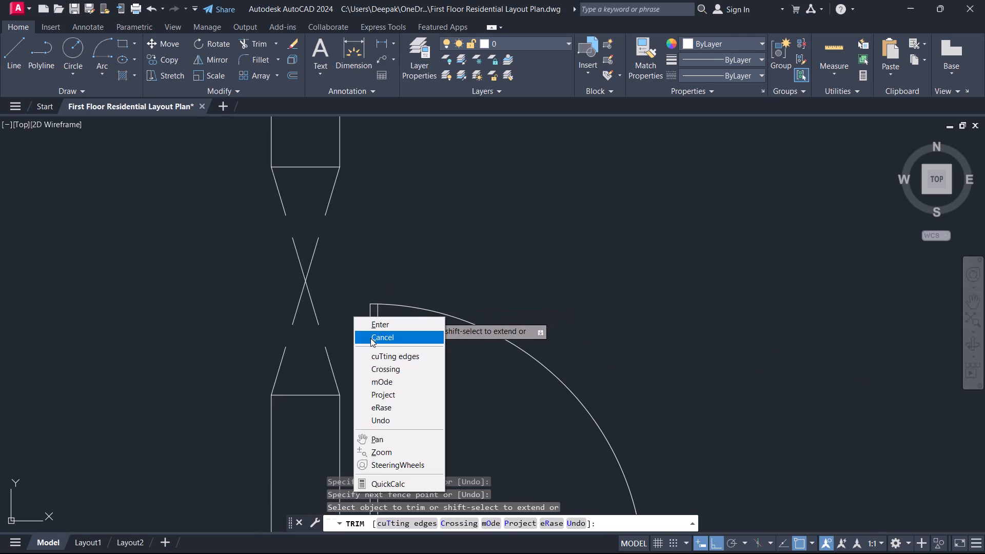
{"action": "left_click", "coordinate": [370, 338]}
Draw a short horizontal line closing the bottom of the 16'X14' bedroom's door leaf, from the left jamb's upper corner to the right leaf line.
{"action": "middle_click_drag", "start_coordinate": [358, 185], "coordinate": [358, 174]}
{"action": "scroll", "coordinate": [408, 330], "scroll_direction": "down", "scroll_amount": 1}
{"action": "middle_click_drag", "start_coordinate": [409, 335], "coordinate": [415, 220]}
{"action": "left_click", "coordinate": [19, 64]}
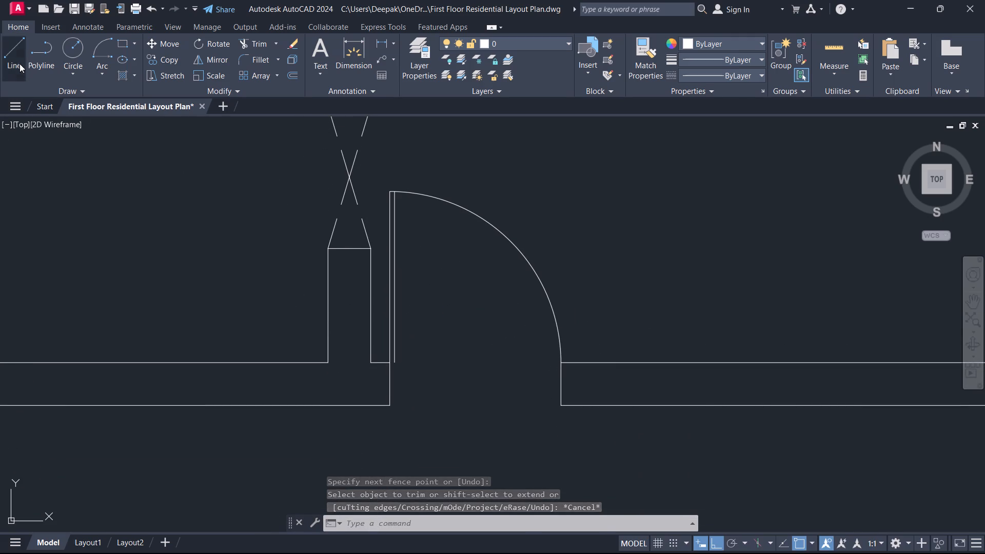
{"action": "scroll", "coordinate": [488, 386], "scroll_direction": "up", "scroll_amount": 4}
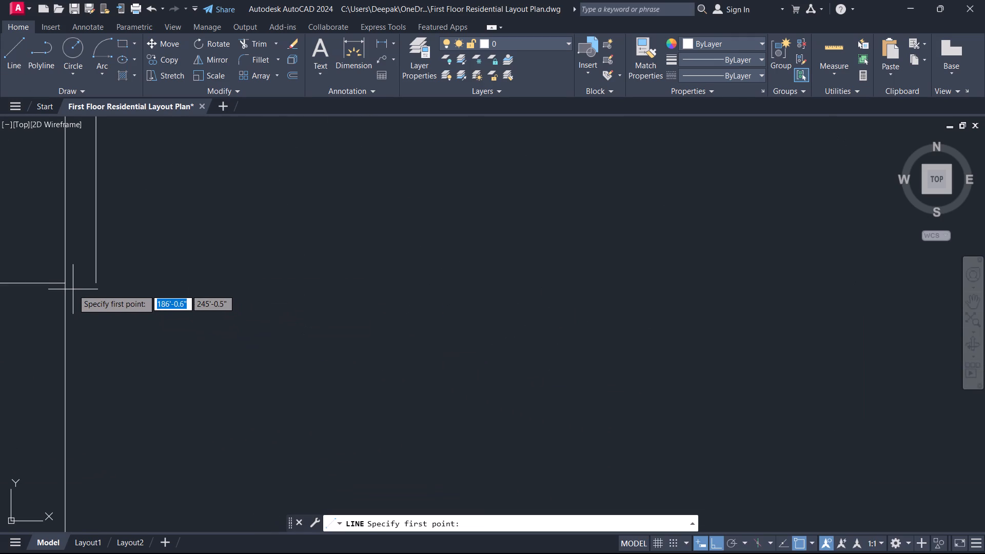
{"action": "left_click", "coordinate": [69, 284]}
{"action": "left_click", "coordinate": [93, 285]}
{"action": "right_click", "coordinate": [93, 285]}
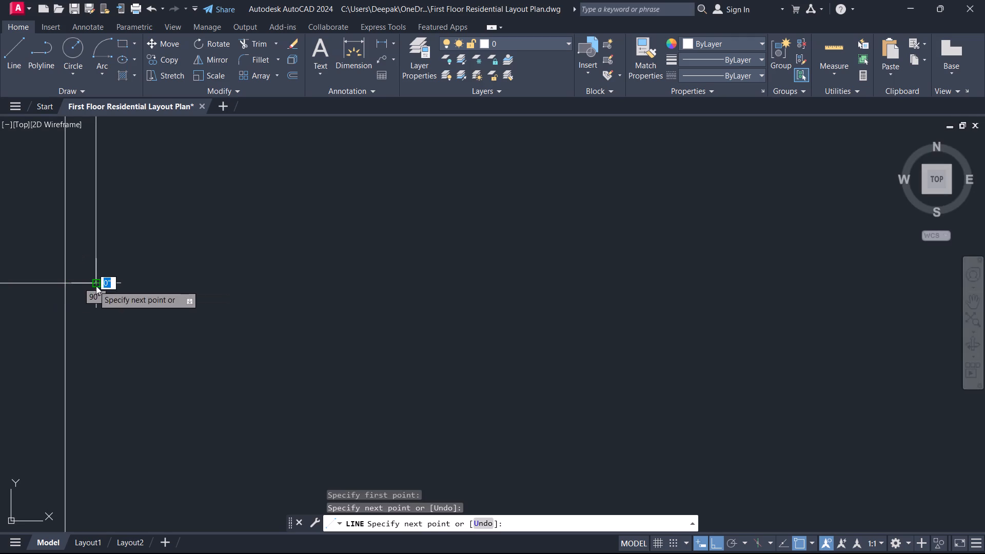
{"action": "left_click", "coordinate": [121, 311]}
Copy the BEDROOM 16'X14' label horizontally into each of the two narrow rooms west of that bedroom.
{"action": "scroll", "coordinate": [121, 312], "scroll_direction": "down", "scroll_amount": 7}
{"action": "scroll", "coordinate": [160, 300], "scroll_direction": "up", "scroll_amount": 1}
{"action": "middle_click_drag", "start_coordinate": [160, 300], "coordinate": [172, 295]}
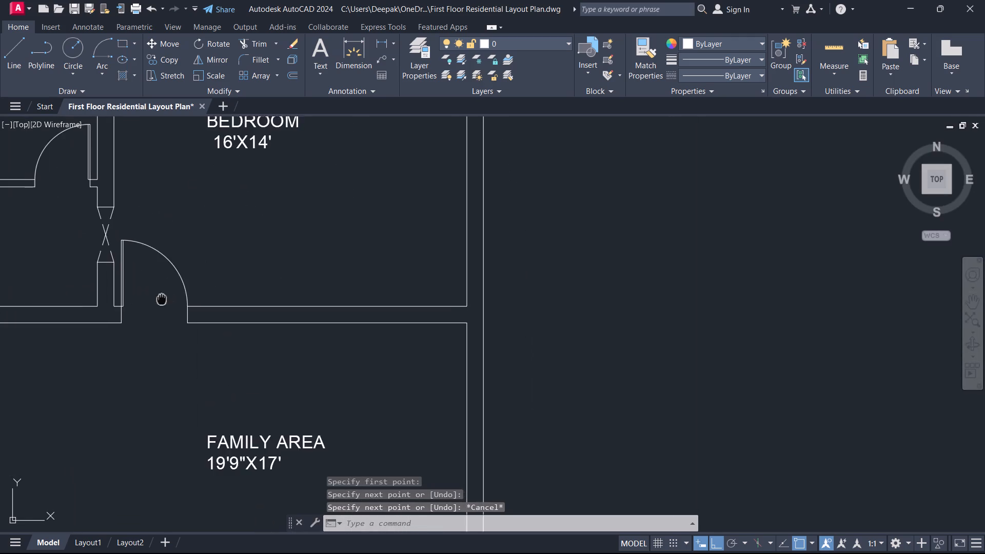
{"action": "middle_click_drag", "start_coordinate": [172, 295], "coordinate": [270, 278]}
{"action": "scroll", "coordinate": [282, 281], "scroll_direction": "down", "scroll_amount": 1}
{"action": "scroll", "coordinate": [254, 192], "scroll_direction": "down", "scroll_amount": 1}
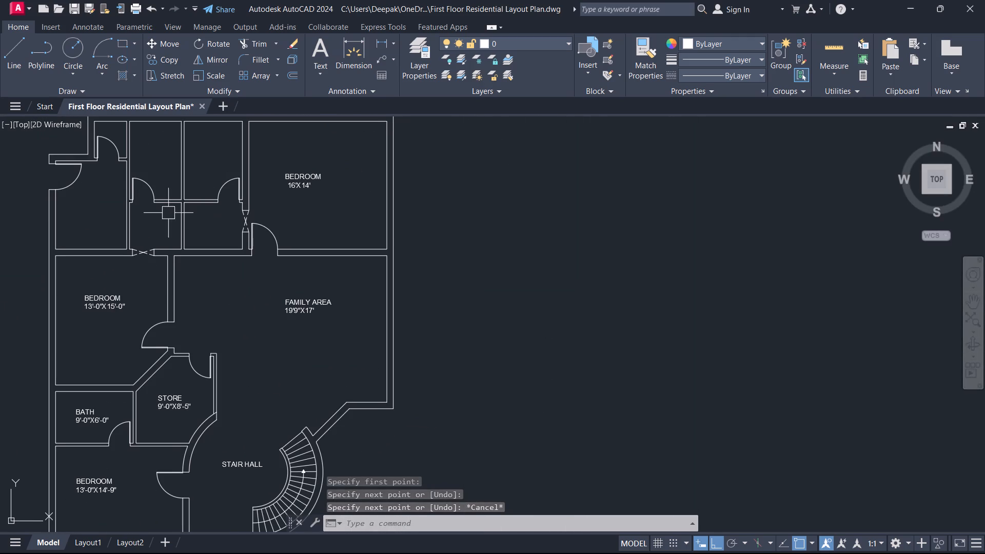
{"action": "middle_click_drag", "start_coordinate": [168, 213], "coordinate": [325, 284]}
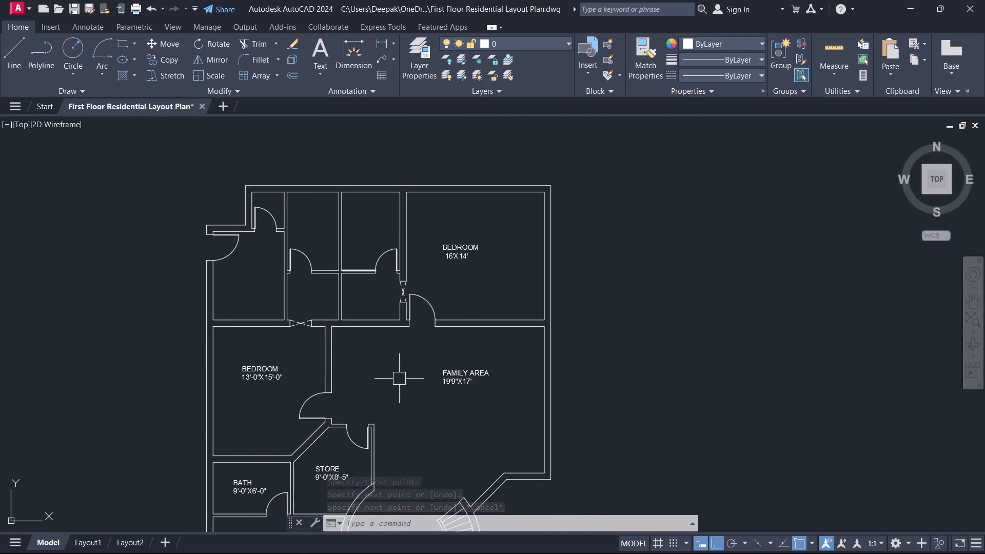
{"action": "scroll", "coordinate": [451, 252], "scroll_direction": "up", "scroll_amount": 3}
{"action": "middle_click_drag", "start_coordinate": [461, 258], "coordinate": [476, 301]}
{"action": "left_click_drag", "start_coordinate": [484, 338], "coordinate": [476, 330]}
{"action": "left_click", "coordinate": [455, 272]}
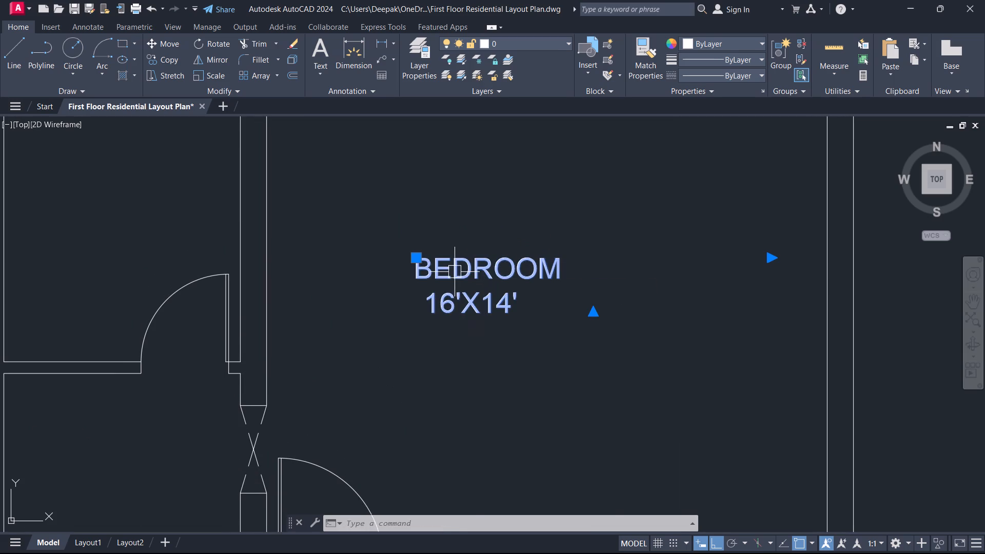
{"action": "left_click", "coordinate": [157, 58]}
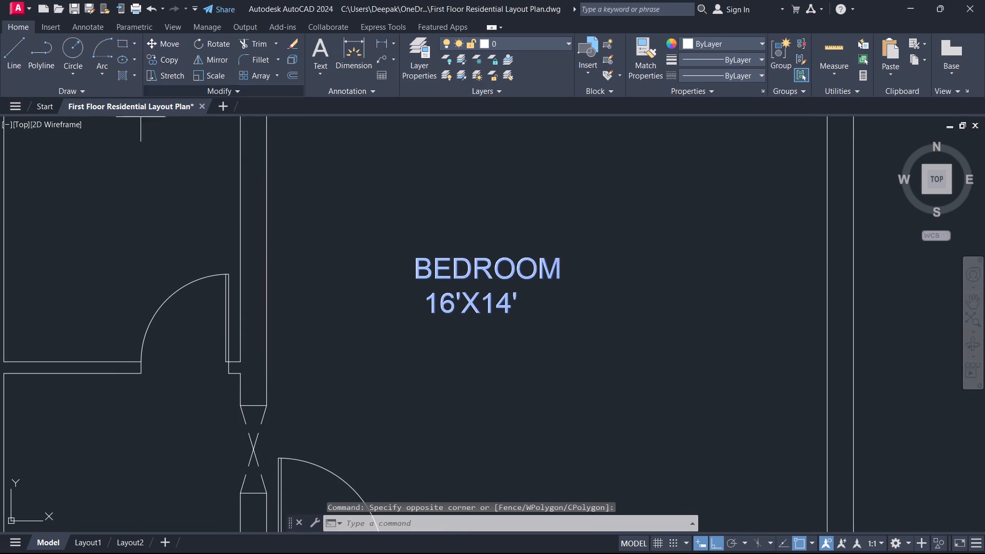
{"action": "left_click", "coordinate": [499, 275]}
{"action": "middle_click_drag", "start_coordinate": [241, 301], "coordinate": [658, 447]}
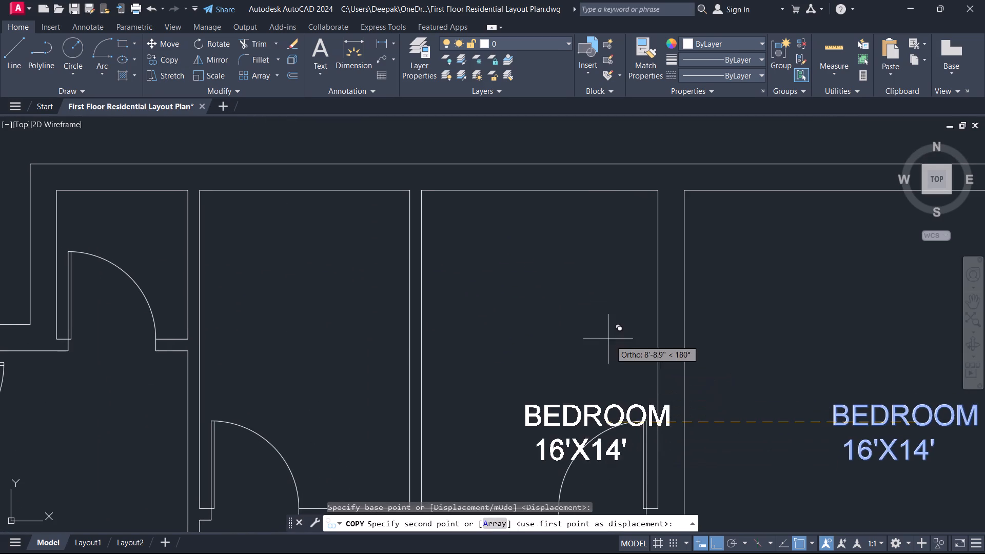
{"action": "scroll", "coordinate": [557, 341], "scroll_direction": "up", "scroll_amount": 1}
{"action": "left_click", "coordinate": [522, 329]}
{"action": "scroll", "coordinate": [514, 355], "scroll_direction": "down", "scroll_amount": 4}
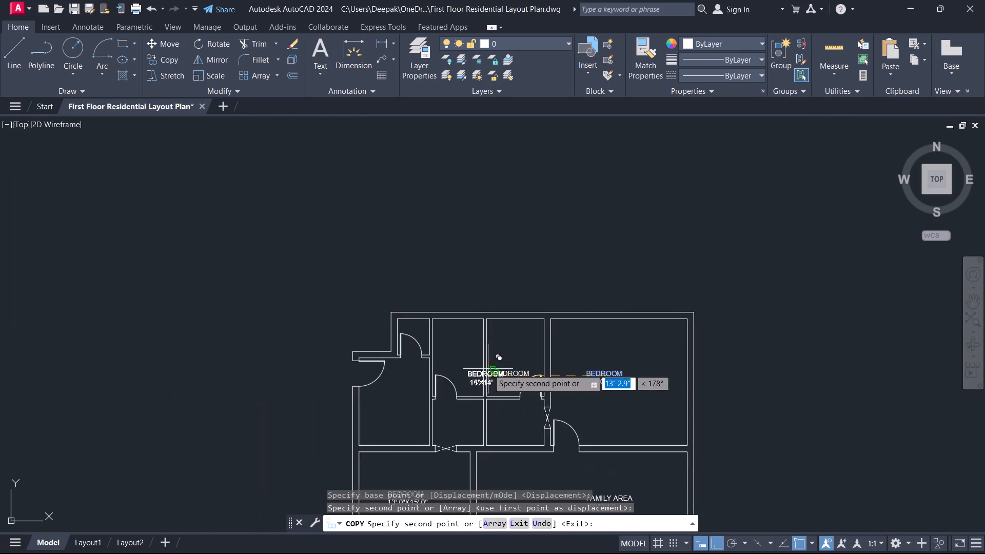
{"action": "scroll", "coordinate": [485, 369], "scroll_direction": "up", "scroll_amount": 4}
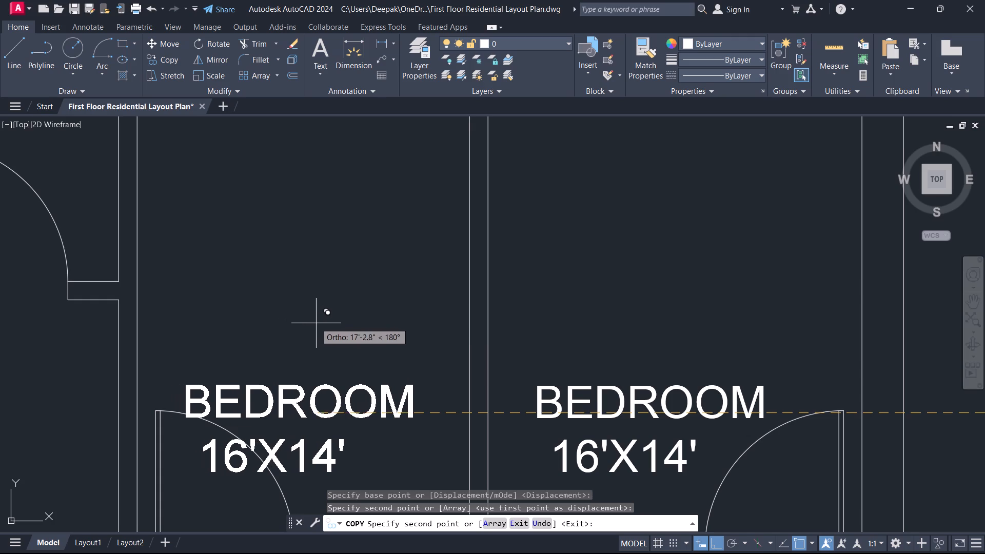
{"action": "left_click", "coordinate": [316, 323]}
{"action": "right_click", "coordinate": [316, 323]}
{"action": "left_click", "coordinate": [348, 347]}
Move the two copied BEDROOM labels straight up by about 3' so they sit clear of the door swings.
{"action": "scroll", "coordinate": [516, 395], "scroll_direction": "down", "scroll_amount": 3}
{"action": "scroll", "coordinate": [587, 406], "scroll_direction": "up", "scroll_amount": 1}
{"action": "left_click", "coordinate": [587, 406]}
{"action": "left_click", "coordinate": [449, 392]}
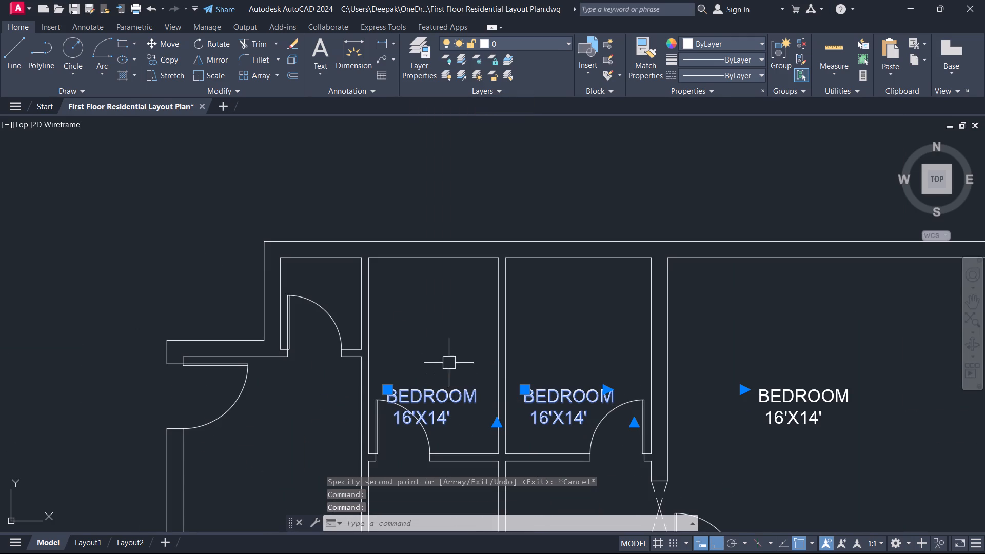
{"action": "left_click", "coordinate": [167, 40]}
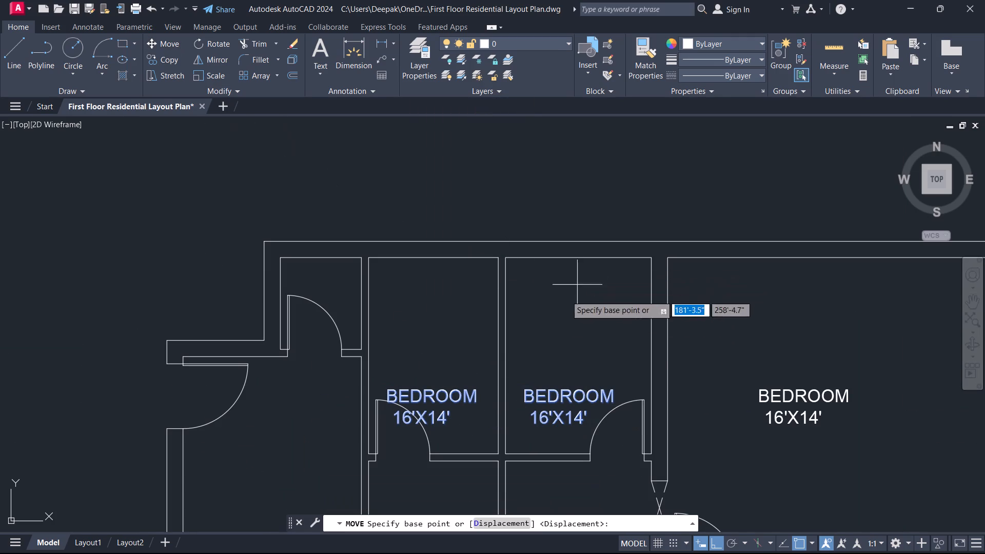
{"action": "left_click", "coordinate": [526, 354]}
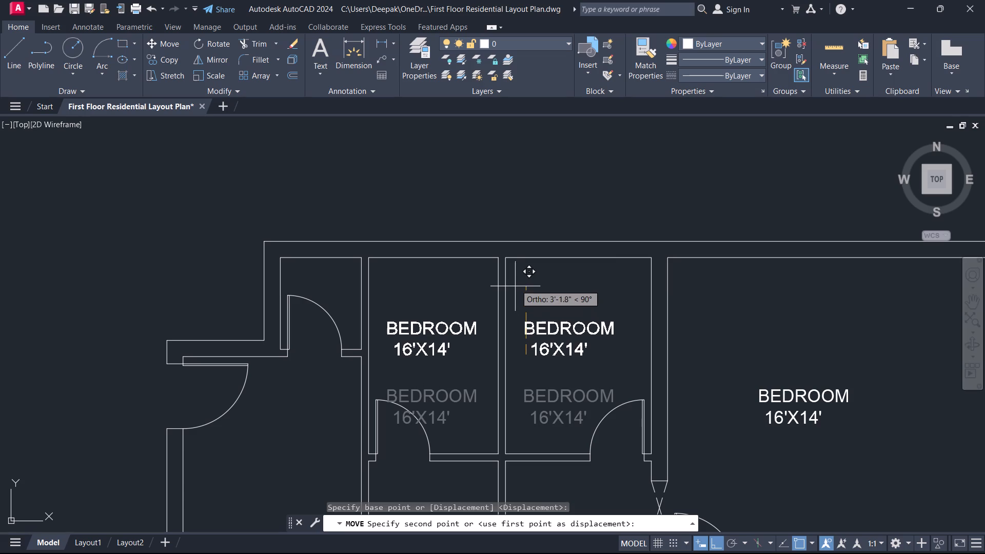
{"action": "left_click", "coordinate": [516, 283]}
{"action": "right_click", "coordinate": [516, 283]}
{"action": "left_click", "coordinate": [519, 209]}
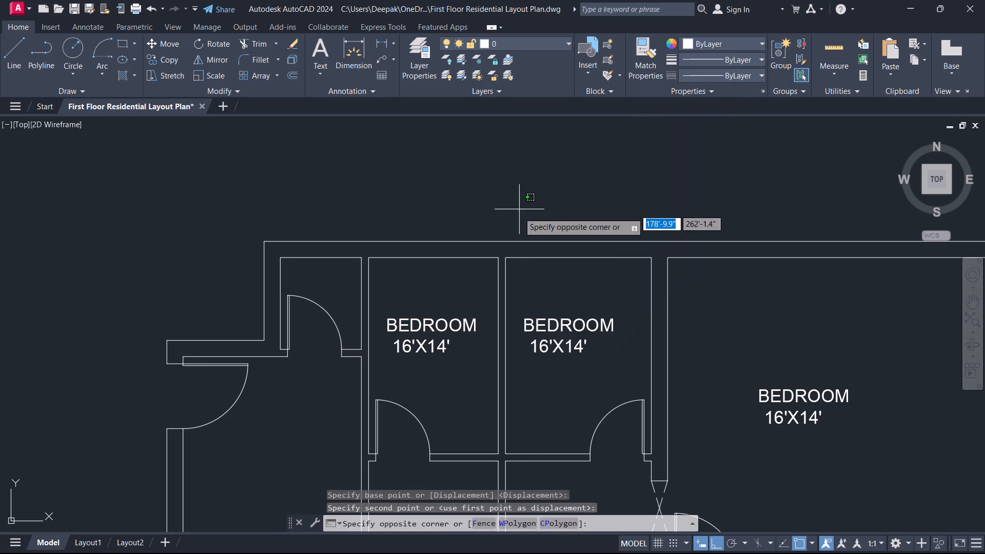
{"action": "left_click", "coordinate": [507, 204]}
Change the room name in the western copied label from BEDROOM to BATH.
{"action": "scroll", "coordinate": [470, 330], "scroll_direction": "up", "scroll_amount": 1}
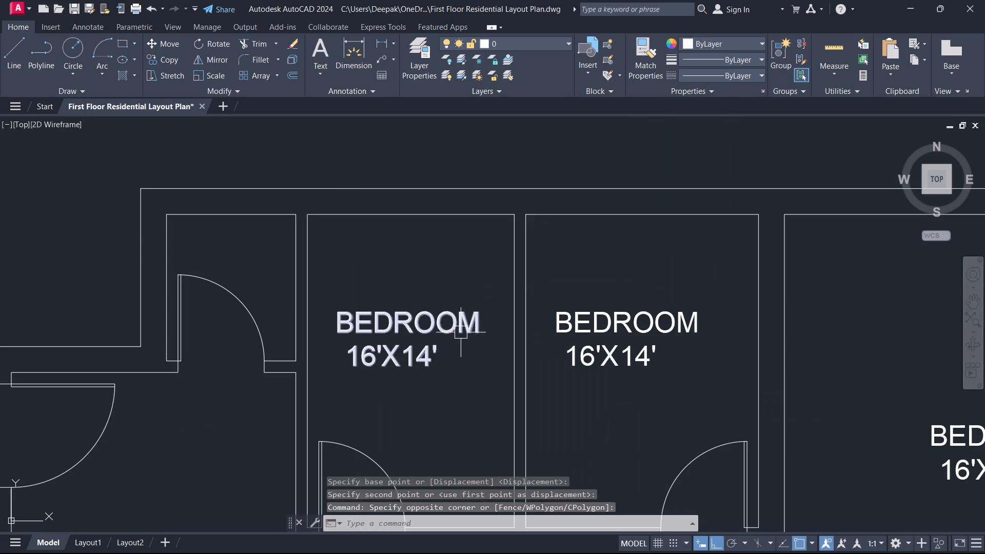
{"action": "middle_click_drag", "start_coordinate": [462, 333], "coordinate": [445, 347]}
{"action": "double_click", "coordinate": [446, 345]}
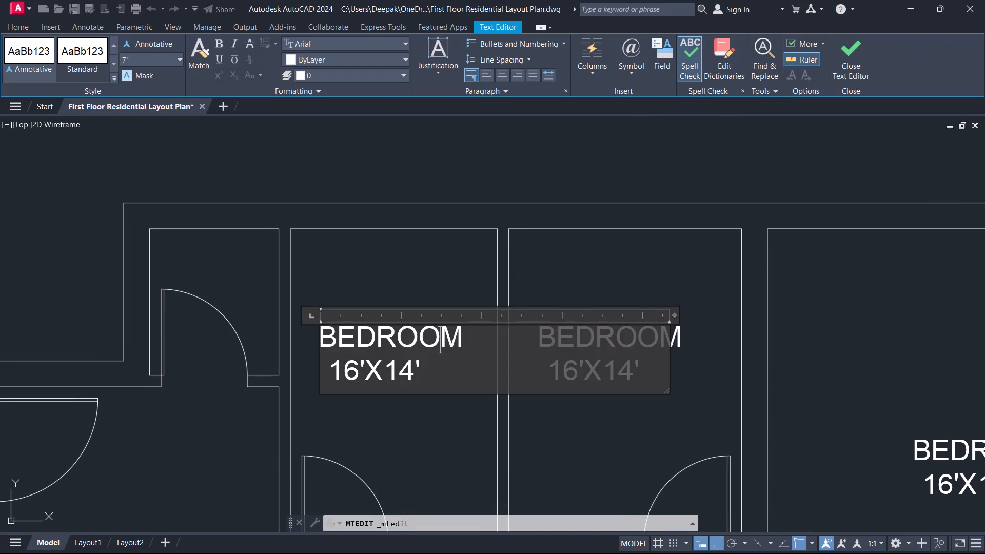
{"action": "left_click", "coordinate": [461, 339]}
{"action": "key", "text": "BackSpace"}
{"action": "key", "text": "BackSpace"}
{"action": "key", "text": "BackSpace"}
{"action": "key", "text": "BackSpace"}
{"action": "key", "text": "BackSpace"}
{"action": "key", "text": "BackSpace"}
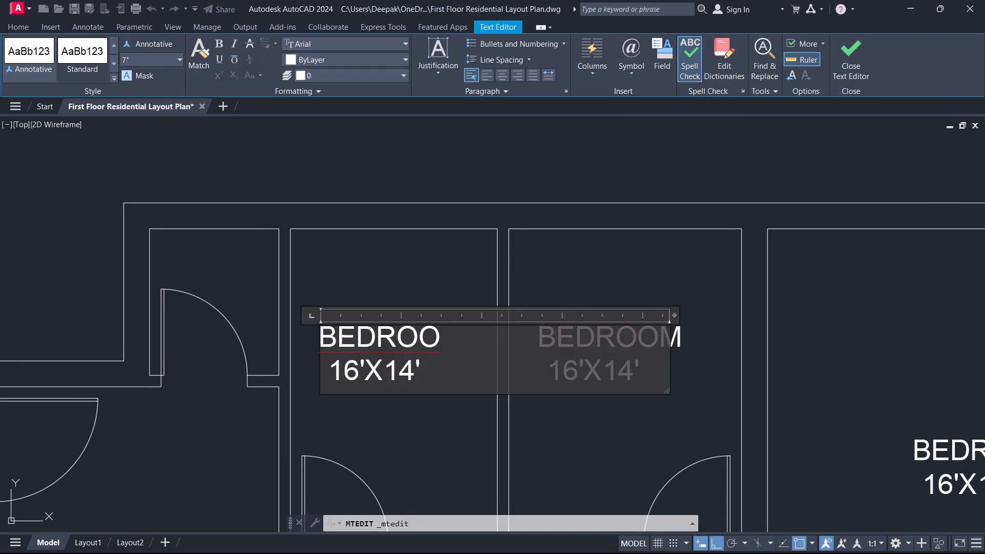
{"action": "key", "text": "a"}
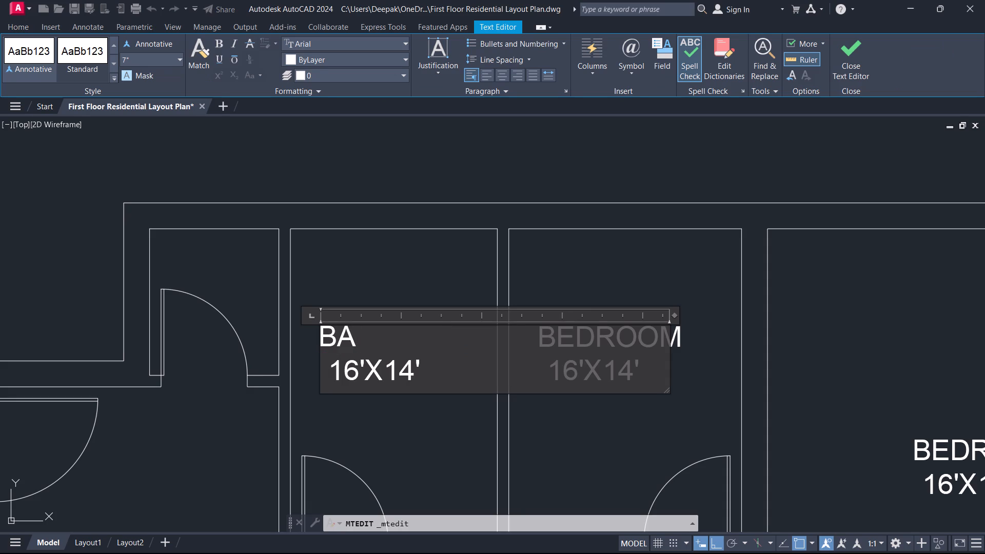
{"action": "type", "text": "TH"}
Replace the size line of the western BATH label with 6'X9' and finish editing the text.
{"action": "key", "text": "Down"}
{"action": "key", "text": "Right"}
{"action": "key", "text": "Right"}
{"action": "key", "text": "backslash"}
{"action": "key", "text": "BackSpace"}
{"action": "key", "text": "BackSpace"}
{"action": "key", "text": "BackSpace"}
{"action": "key", "text": "BackSpace"}
{"action": "key", "text": "BackSpace"}
{"action": "key", "text": "BackSpace"}
{"action": "key", "text": "BackSpace"}
{"action": "key", "text": "BackSpace"}
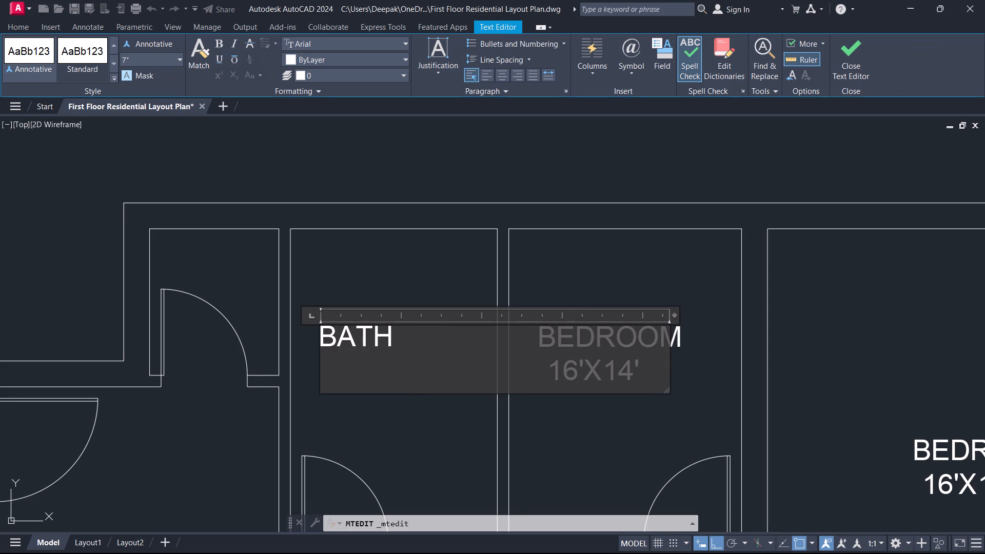
{"action": "key", "text": "BackSpace"}
{"action": "type", "text": "6'"}
{"action": "key", "text": "x"}
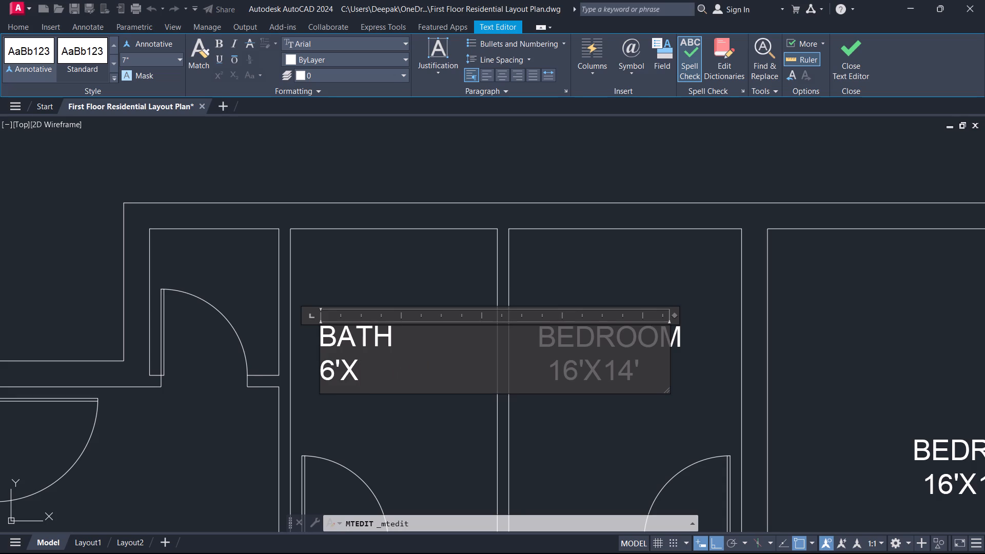
{"action": "key", "text": "9"}
{"action": "key", "text": "apostrophe"}
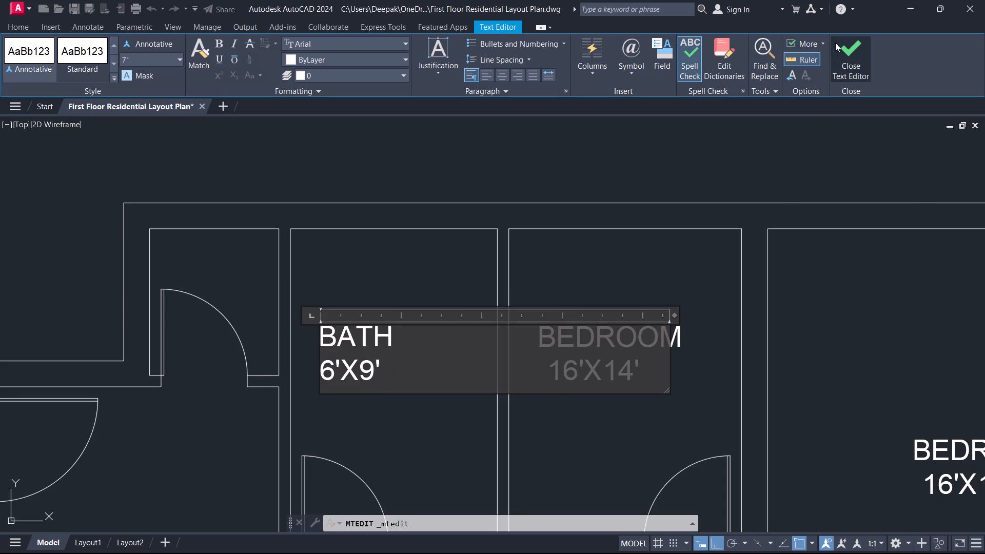
{"action": "left_click", "coordinate": [839, 42]}
Replace the entire text of the eastern copied label, in the room next to the 16'X14' bedroom, with BATH.
{"action": "middle_click_drag", "start_coordinate": [620, 295], "coordinate": [478, 213]}
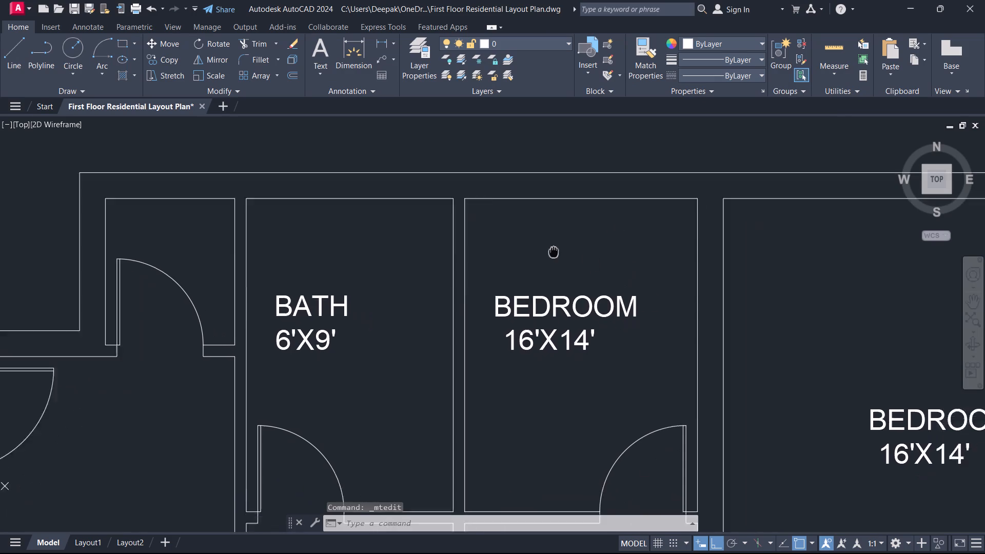
{"action": "middle_click_drag", "start_coordinate": [478, 213], "coordinate": [457, 203]}
{"action": "double_click", "coordinate": [452, 253]}
{"action": "left_click_drag", "start_coordinate": [506, 284], "coordinate": [419, 262]}
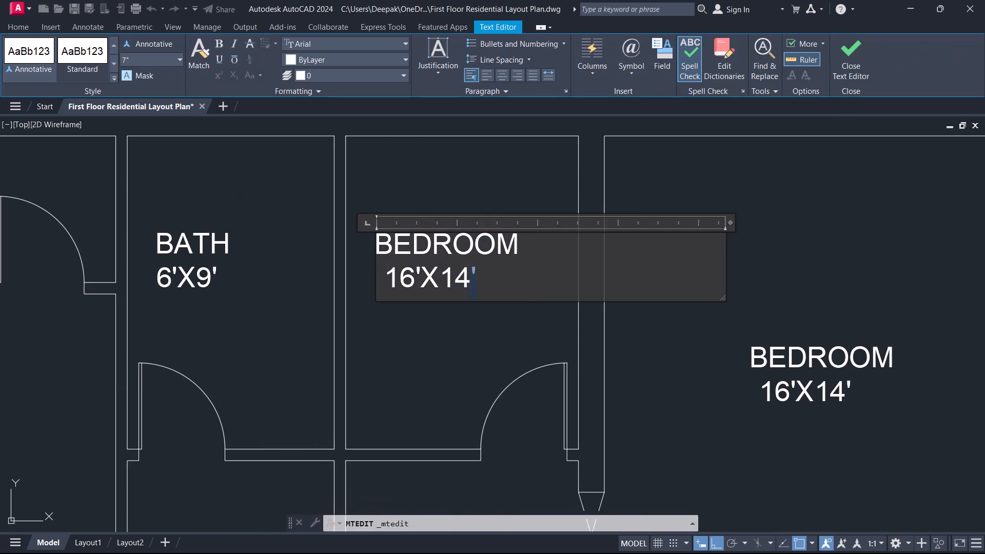
{"action": "left_click_drag", "start_coordinate": [419, 262], "coordinate": [266, 209]}
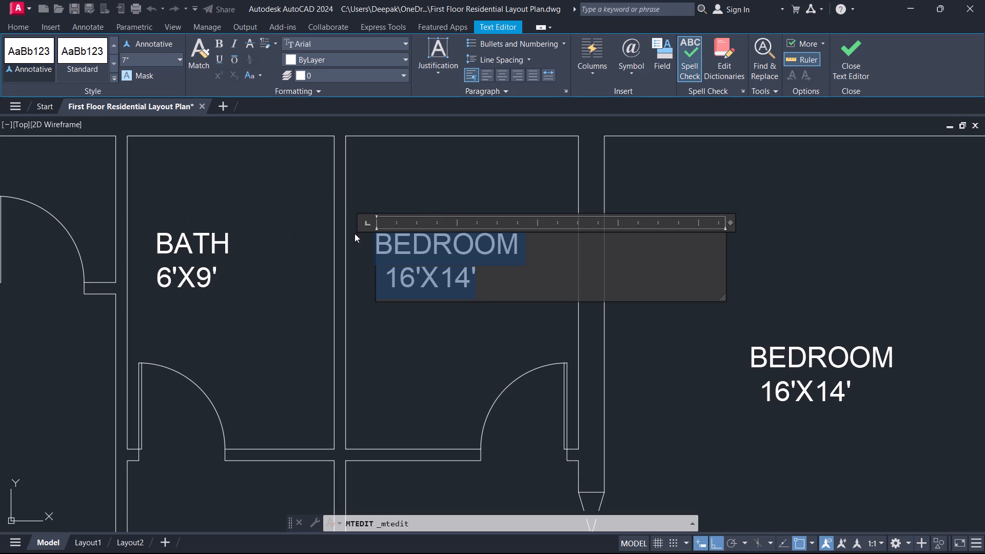
{"action": "type", "text": "VATH"}
{"action": "key", "text": "BackSpace"}
{"action": "key", "text": "BackSpace"}
{"action": "key", "text": "BackSpace"}
{"action": "key", "text": "BackSpace"}
{"action": "key", "text": "BackSpace"}
{"action": "key", "text": "BackSpace"}
{"action": "key", "text": "BackSpace"}
{"action": "key", "text": "BackSpace"}
{"action": "key", "text": "BackSpace"}
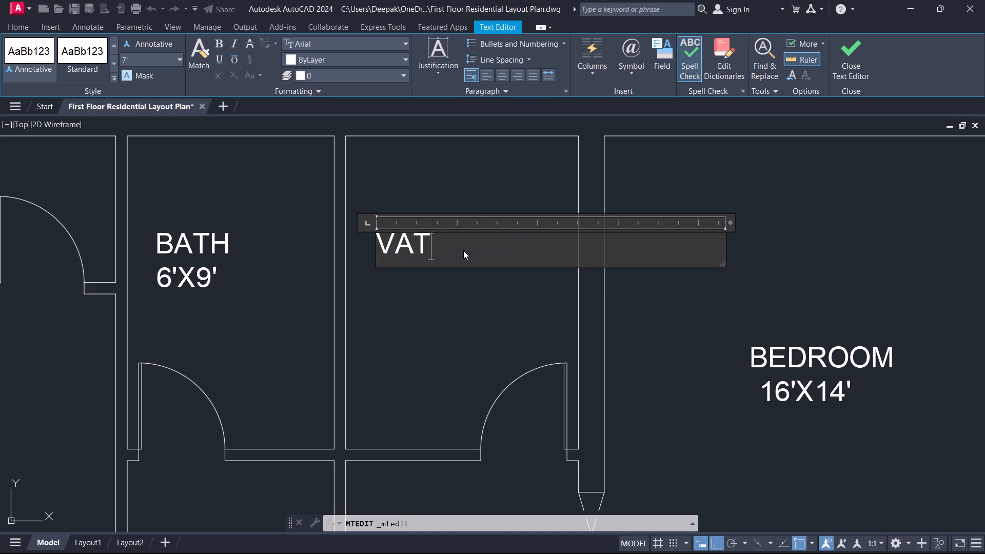
{"action": "type", "text": "BATH"}
Add the size line 6'9"X9'0" below BATH in the eastern bathroom label and finish editing the text.
{"action": "key", "text": "Return"}
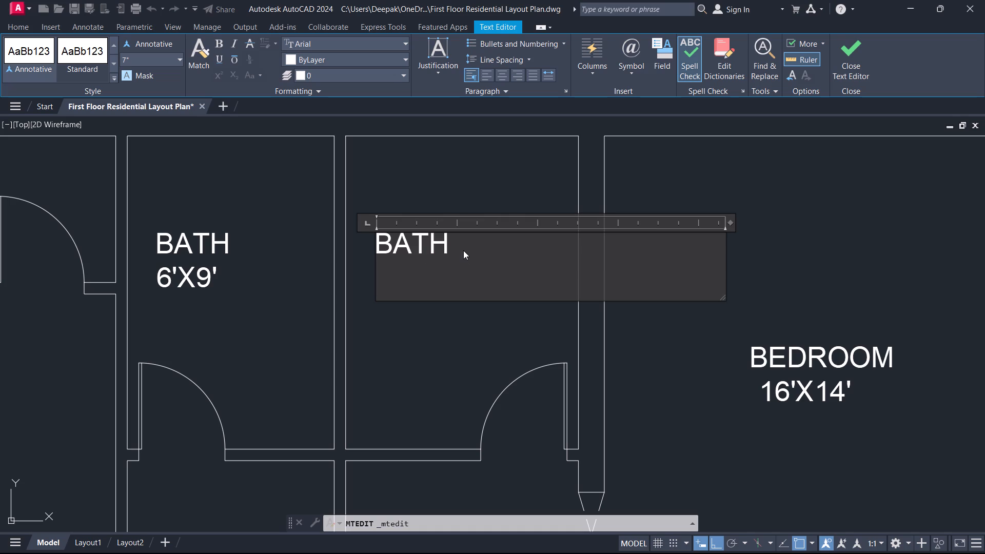
{"action": "key", "text": "6"}
{"action": "key", "text": "apostrophe"}
{"action": "key", "text": "9"}
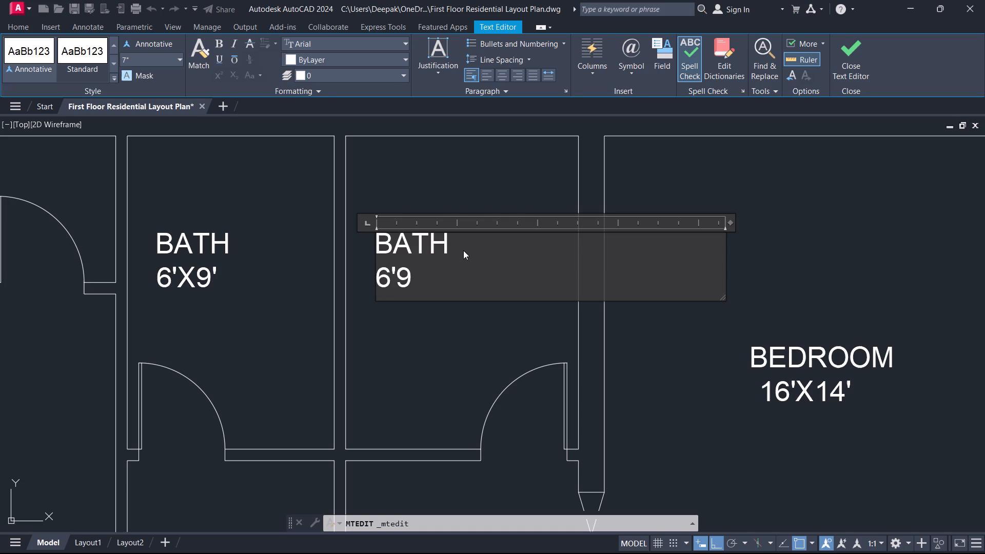
{"action": "key", "text": "shift+quotedbl"}
{"action": "key", "text": "x"}
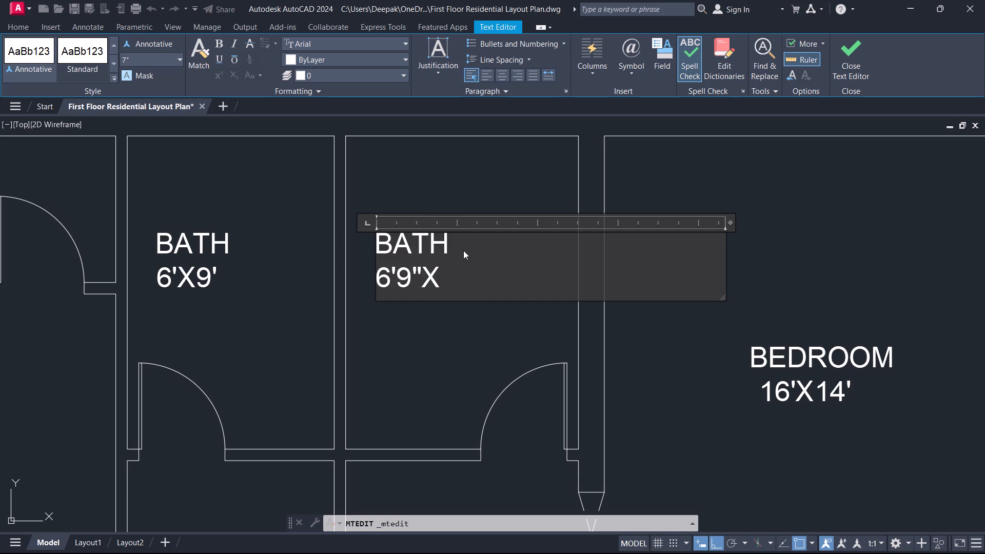
{"action": "key", "text": "9"}
{"action": "key", "text": "Return"}
{"action": "key", "text": "BackSpace"}
{"action": "key", "text": "apostrophe"}
{"action": "type", "text": "0\""}
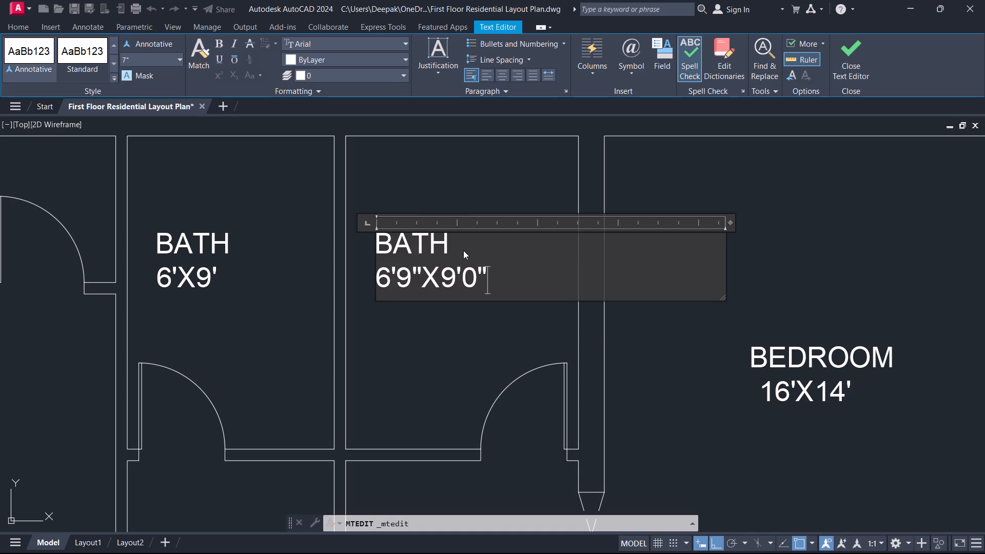
{"action": "left_click", "coordinate": [862, 48]}
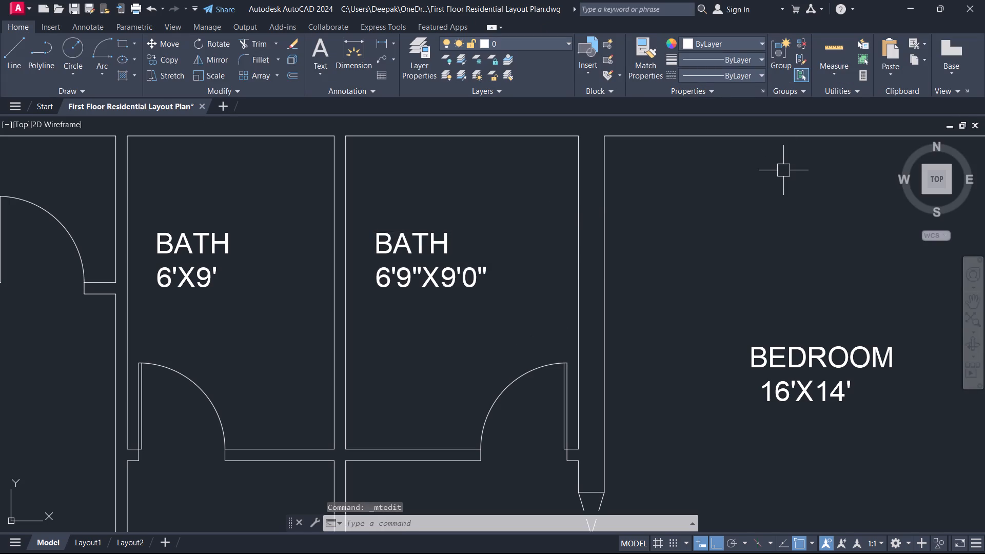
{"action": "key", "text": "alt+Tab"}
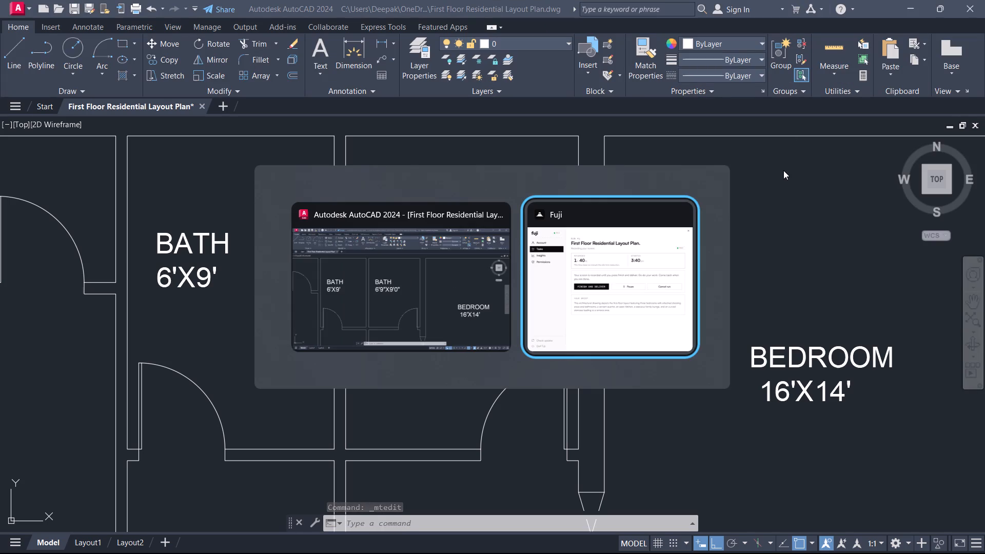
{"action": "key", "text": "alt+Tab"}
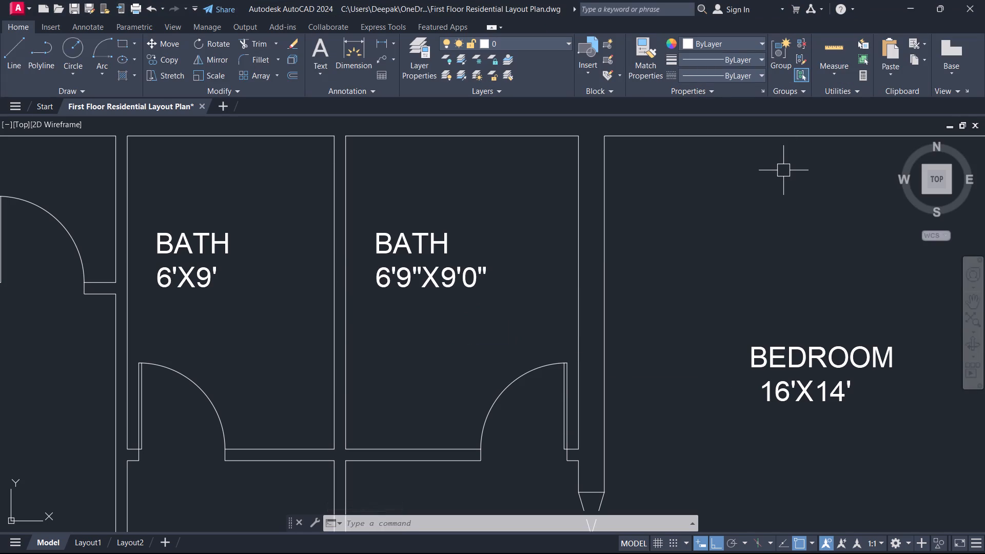
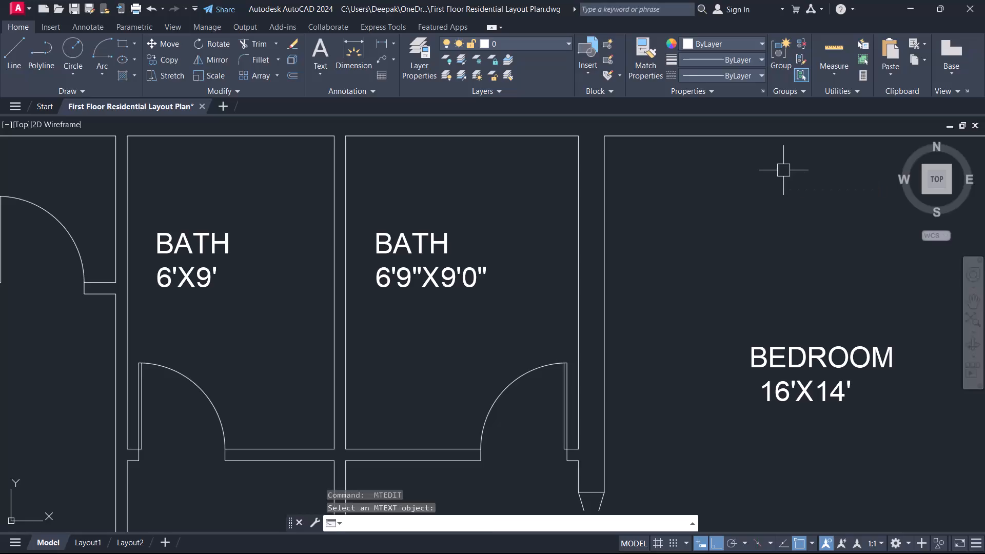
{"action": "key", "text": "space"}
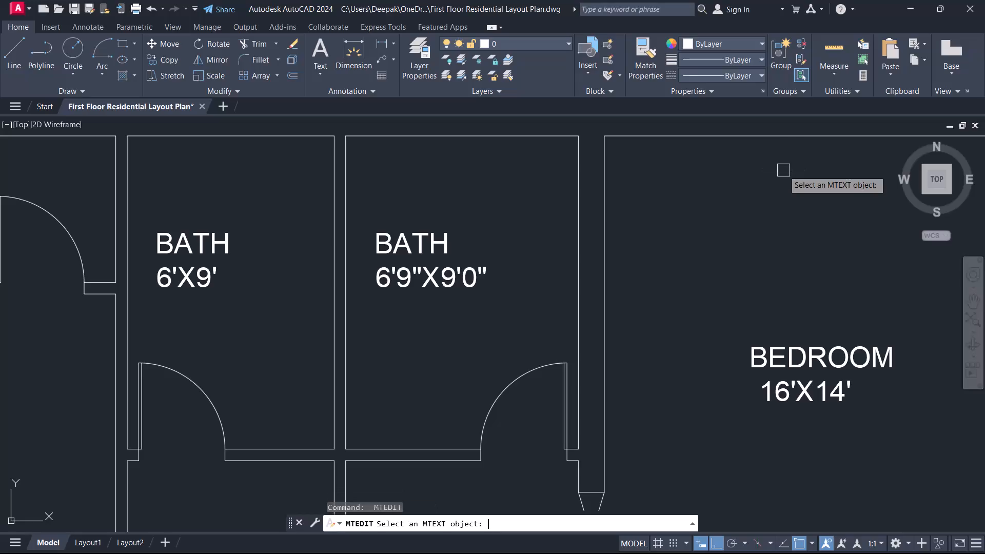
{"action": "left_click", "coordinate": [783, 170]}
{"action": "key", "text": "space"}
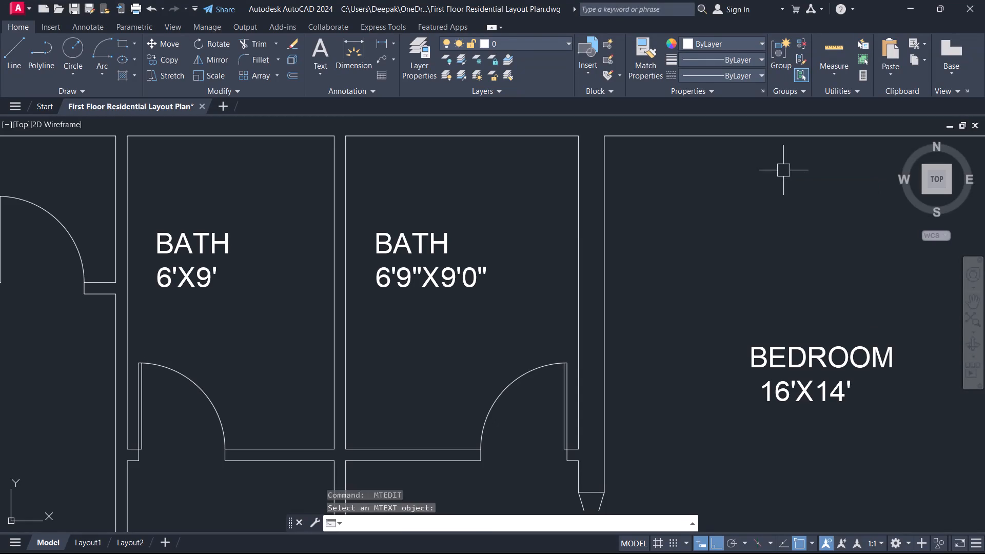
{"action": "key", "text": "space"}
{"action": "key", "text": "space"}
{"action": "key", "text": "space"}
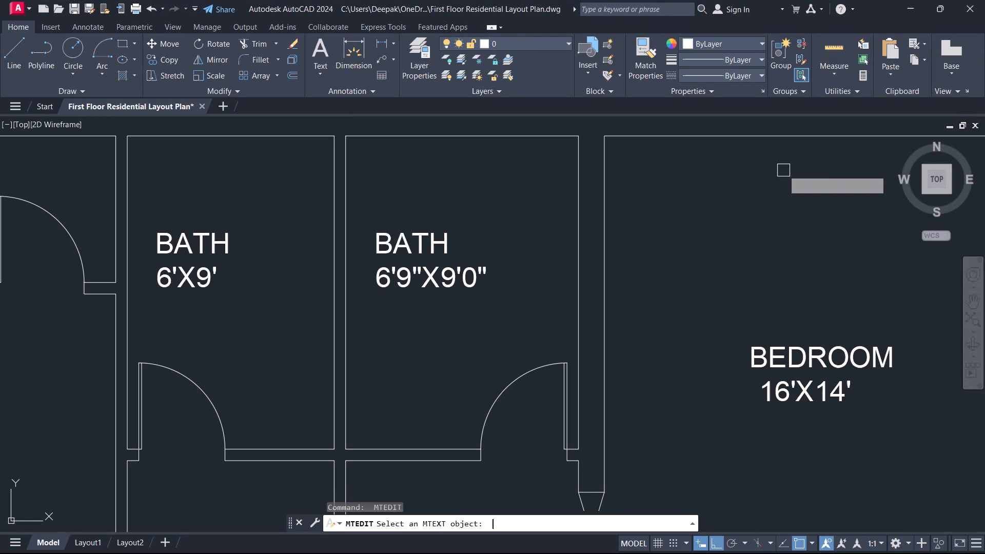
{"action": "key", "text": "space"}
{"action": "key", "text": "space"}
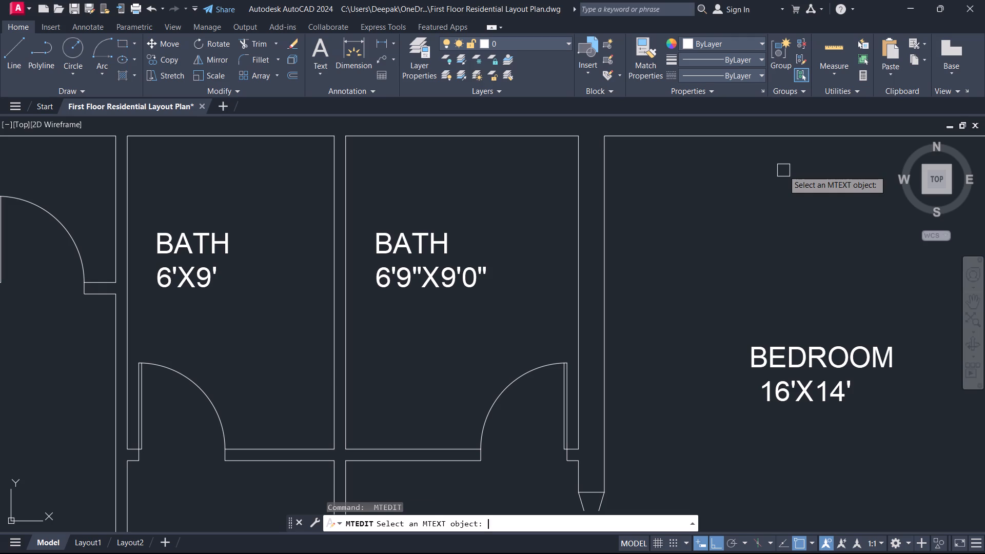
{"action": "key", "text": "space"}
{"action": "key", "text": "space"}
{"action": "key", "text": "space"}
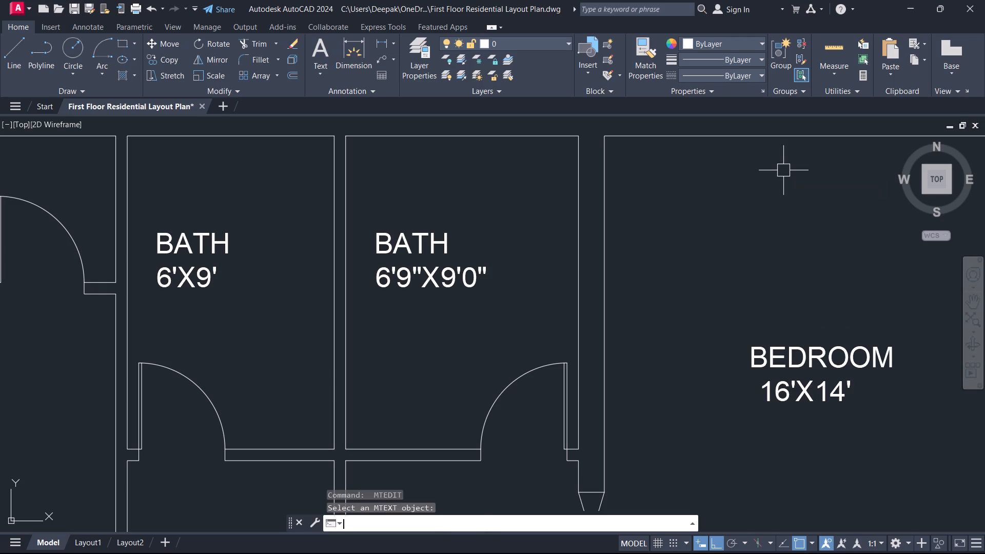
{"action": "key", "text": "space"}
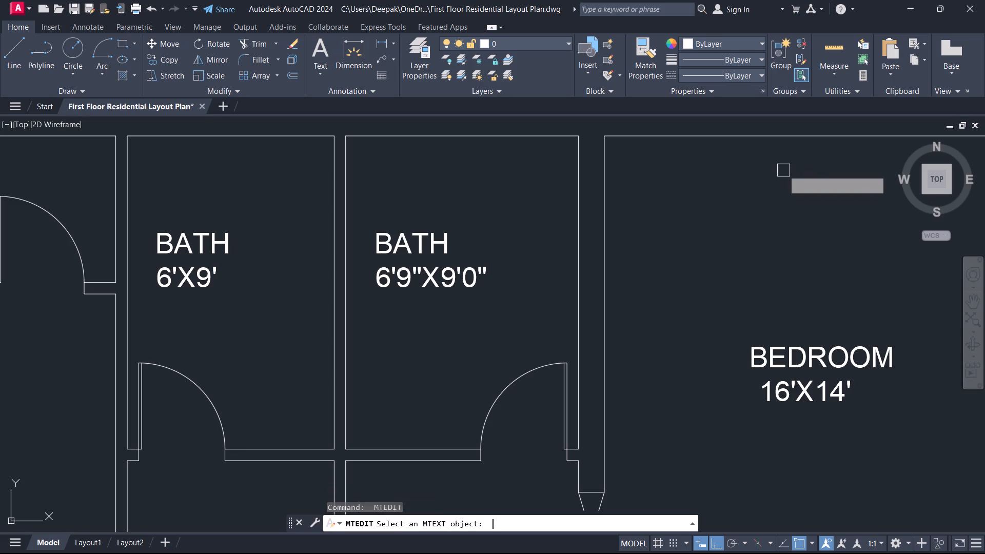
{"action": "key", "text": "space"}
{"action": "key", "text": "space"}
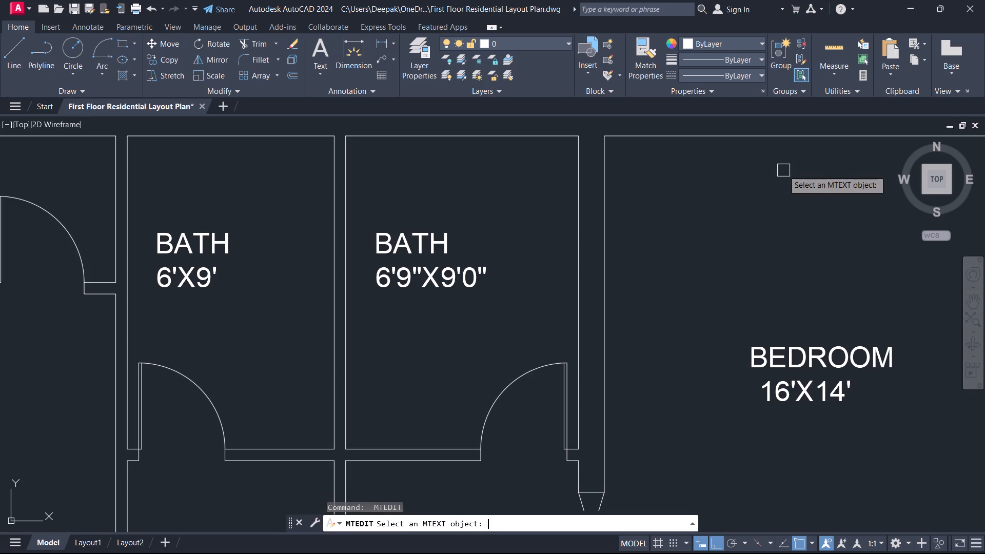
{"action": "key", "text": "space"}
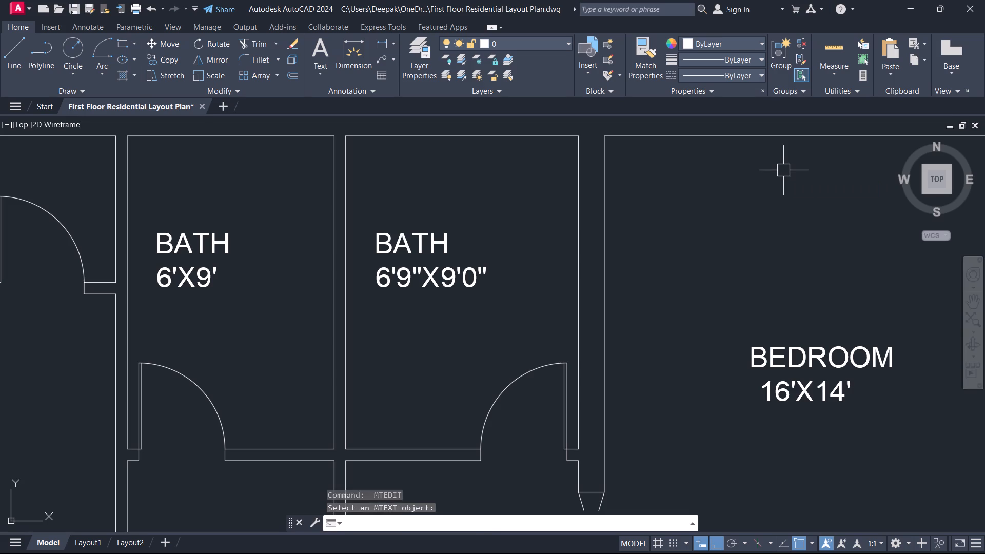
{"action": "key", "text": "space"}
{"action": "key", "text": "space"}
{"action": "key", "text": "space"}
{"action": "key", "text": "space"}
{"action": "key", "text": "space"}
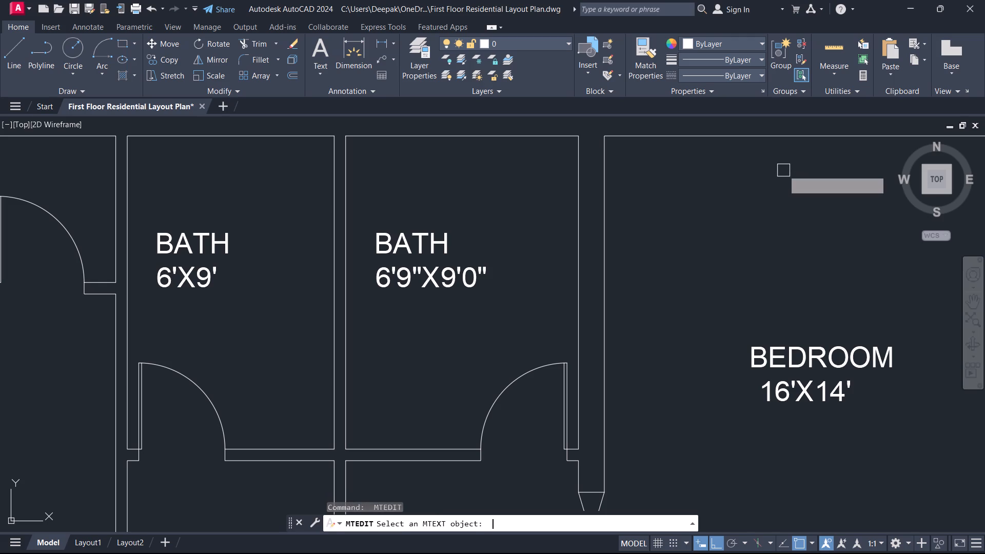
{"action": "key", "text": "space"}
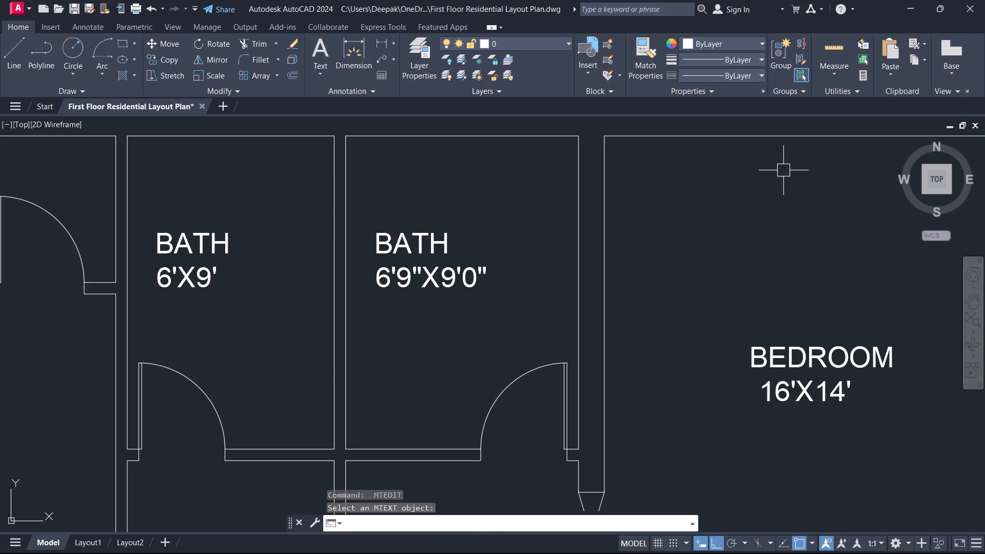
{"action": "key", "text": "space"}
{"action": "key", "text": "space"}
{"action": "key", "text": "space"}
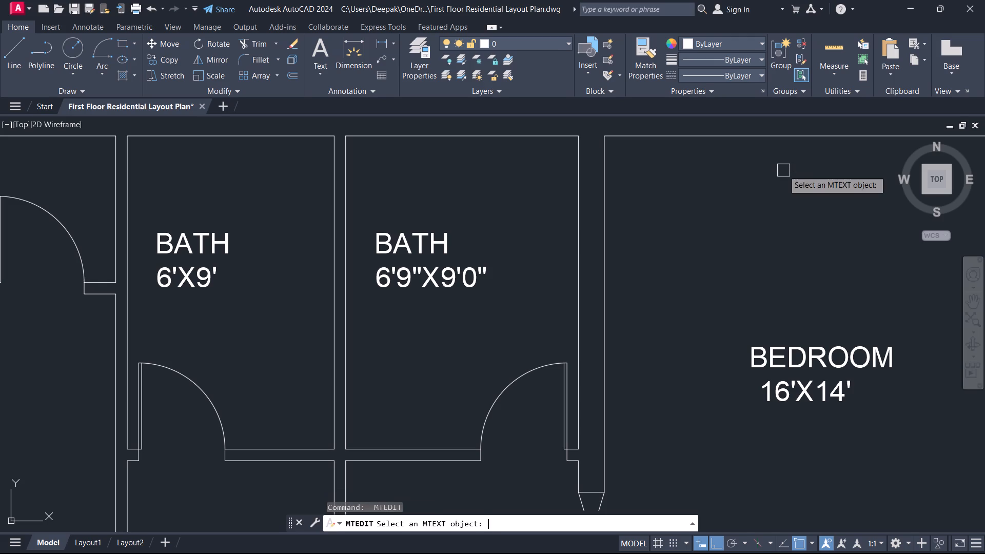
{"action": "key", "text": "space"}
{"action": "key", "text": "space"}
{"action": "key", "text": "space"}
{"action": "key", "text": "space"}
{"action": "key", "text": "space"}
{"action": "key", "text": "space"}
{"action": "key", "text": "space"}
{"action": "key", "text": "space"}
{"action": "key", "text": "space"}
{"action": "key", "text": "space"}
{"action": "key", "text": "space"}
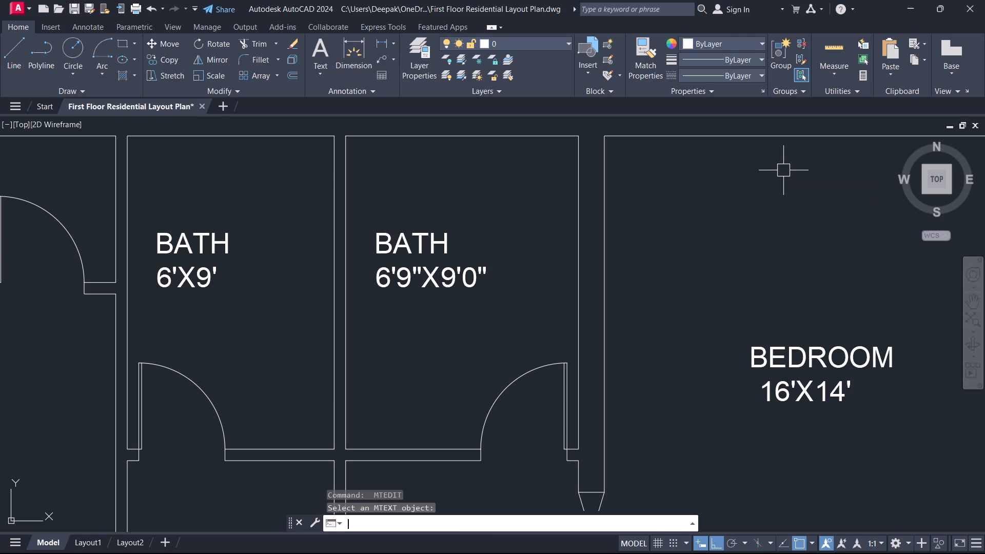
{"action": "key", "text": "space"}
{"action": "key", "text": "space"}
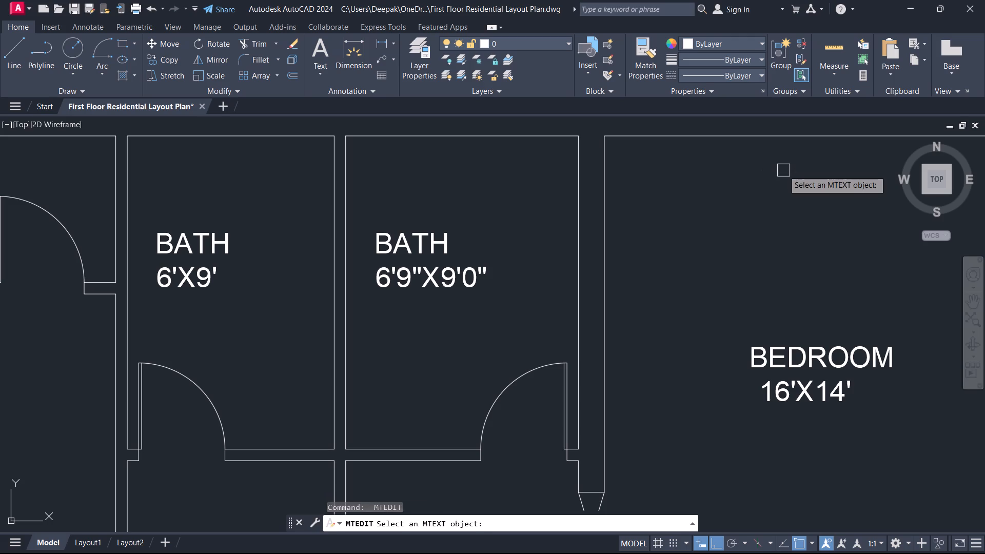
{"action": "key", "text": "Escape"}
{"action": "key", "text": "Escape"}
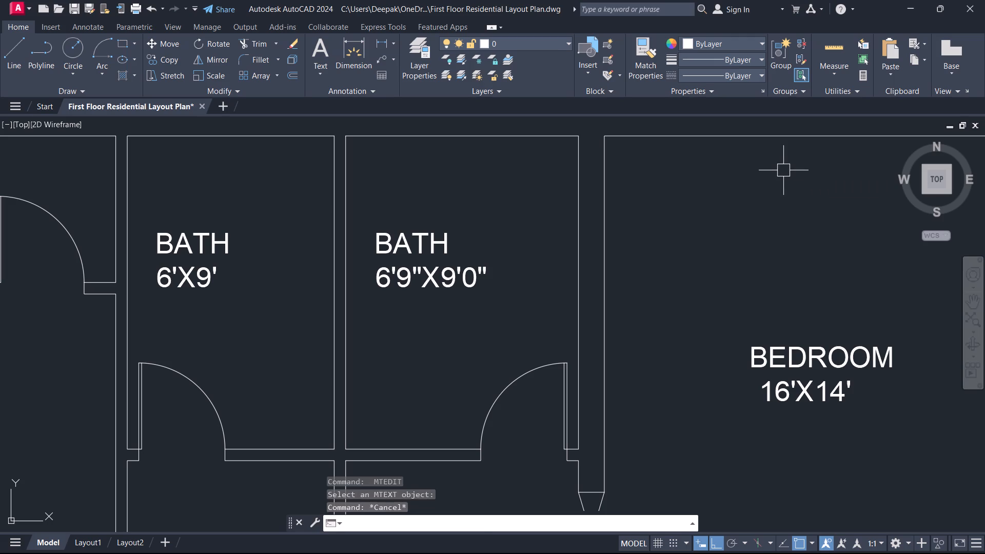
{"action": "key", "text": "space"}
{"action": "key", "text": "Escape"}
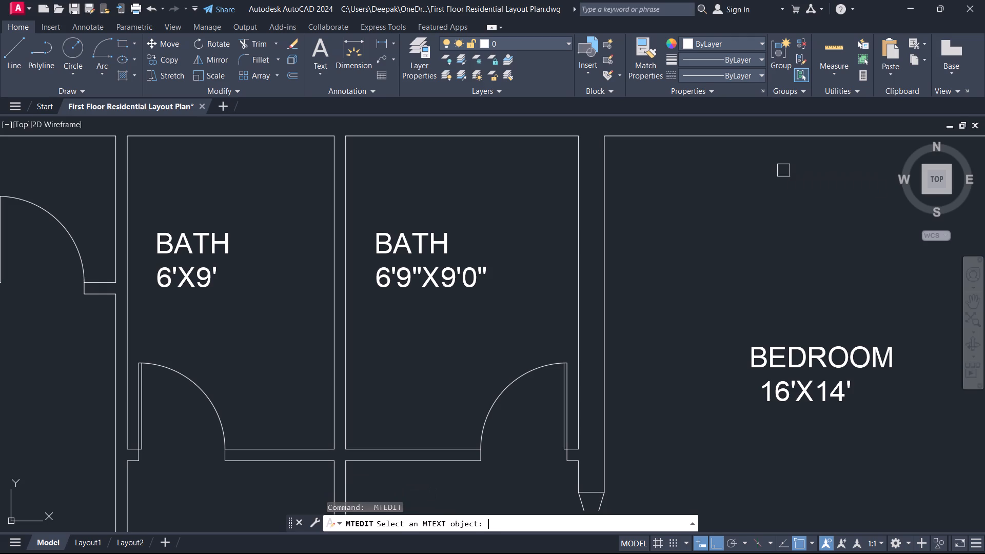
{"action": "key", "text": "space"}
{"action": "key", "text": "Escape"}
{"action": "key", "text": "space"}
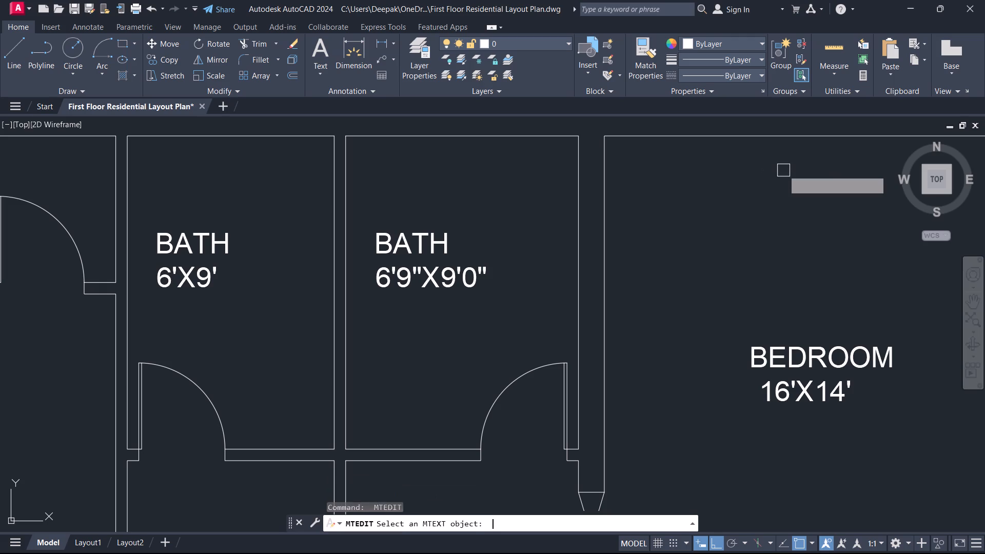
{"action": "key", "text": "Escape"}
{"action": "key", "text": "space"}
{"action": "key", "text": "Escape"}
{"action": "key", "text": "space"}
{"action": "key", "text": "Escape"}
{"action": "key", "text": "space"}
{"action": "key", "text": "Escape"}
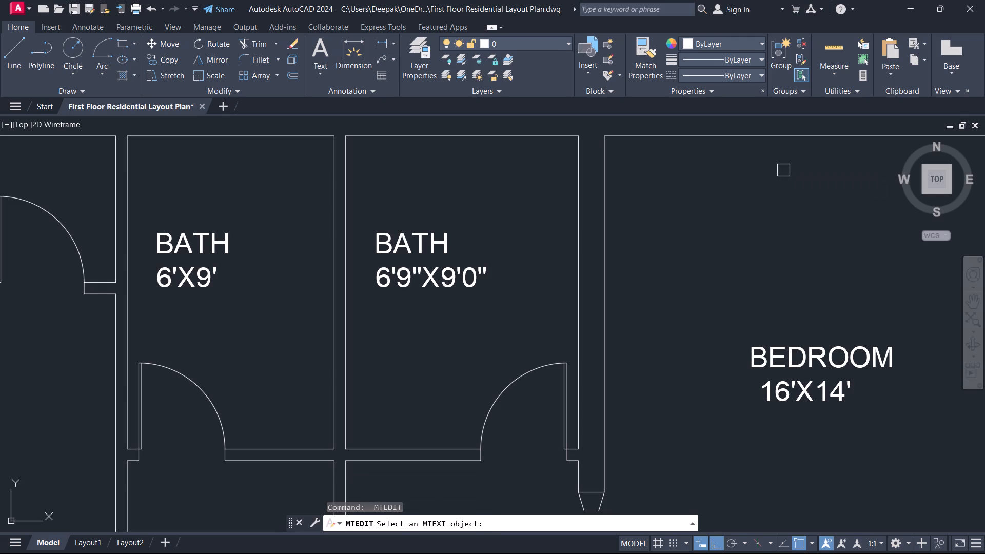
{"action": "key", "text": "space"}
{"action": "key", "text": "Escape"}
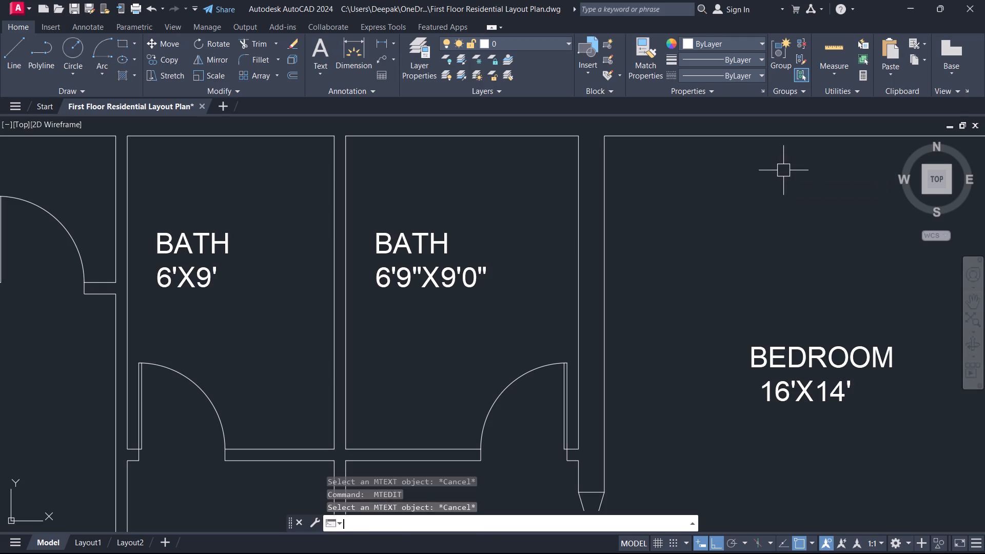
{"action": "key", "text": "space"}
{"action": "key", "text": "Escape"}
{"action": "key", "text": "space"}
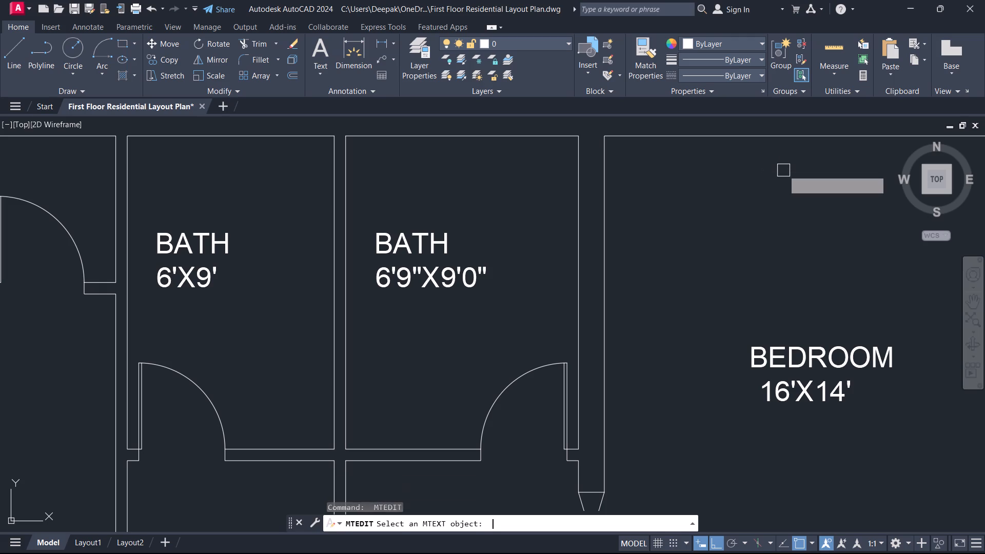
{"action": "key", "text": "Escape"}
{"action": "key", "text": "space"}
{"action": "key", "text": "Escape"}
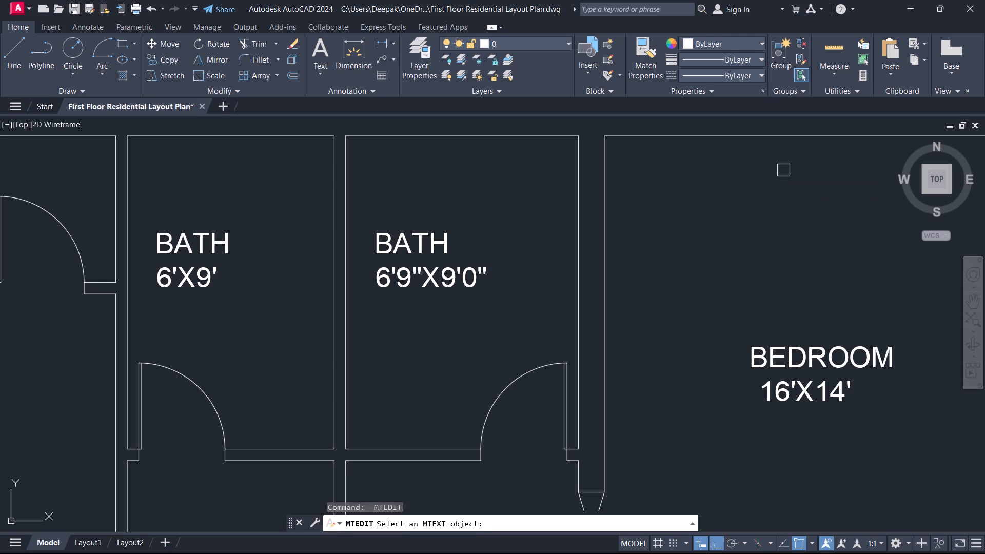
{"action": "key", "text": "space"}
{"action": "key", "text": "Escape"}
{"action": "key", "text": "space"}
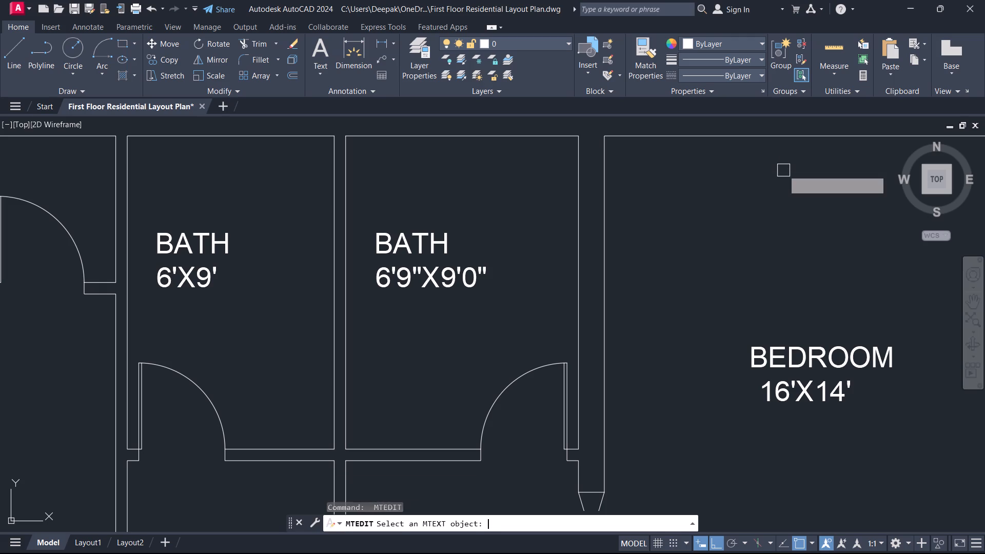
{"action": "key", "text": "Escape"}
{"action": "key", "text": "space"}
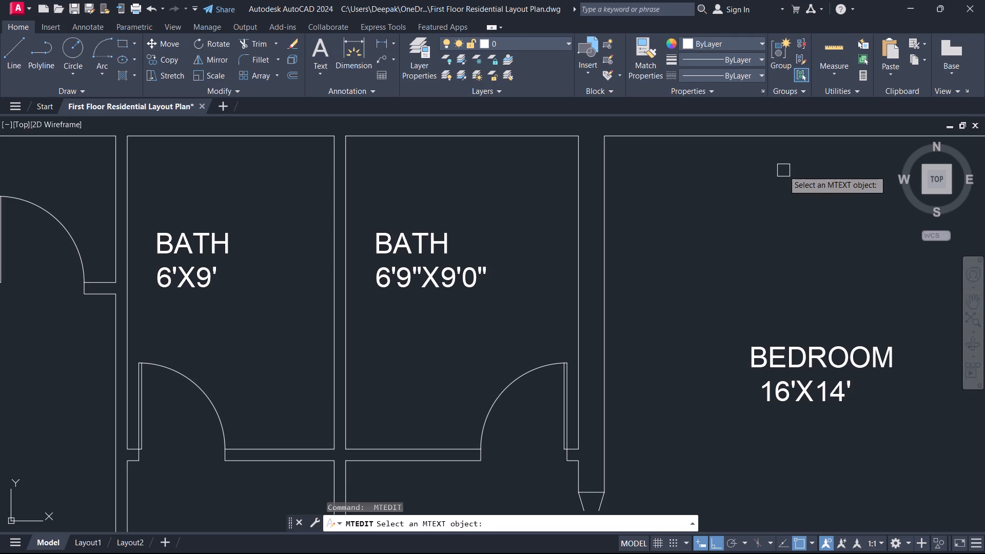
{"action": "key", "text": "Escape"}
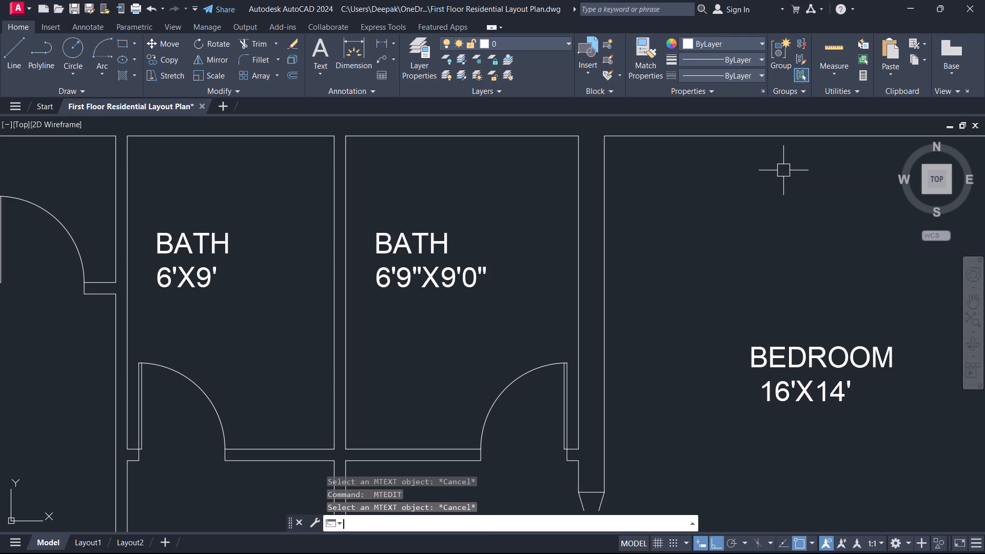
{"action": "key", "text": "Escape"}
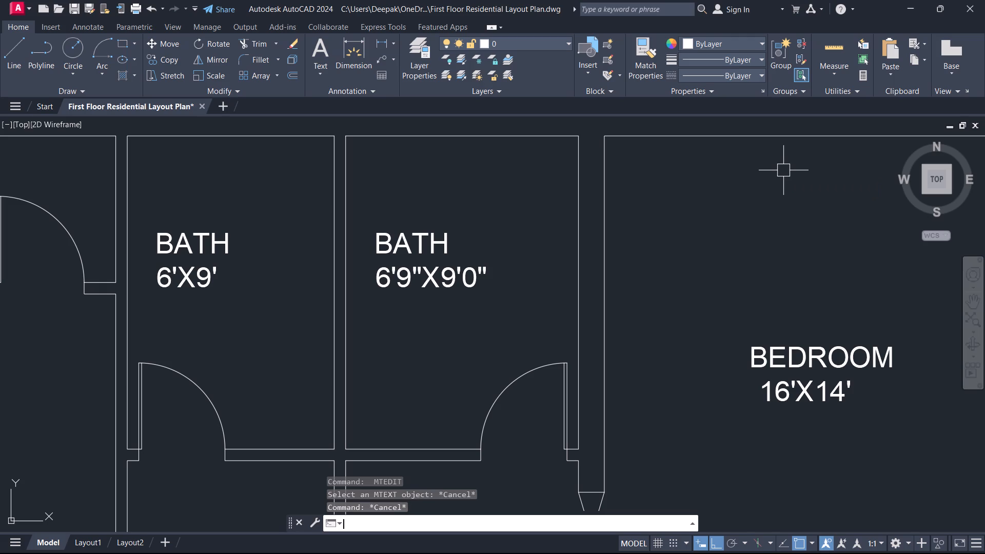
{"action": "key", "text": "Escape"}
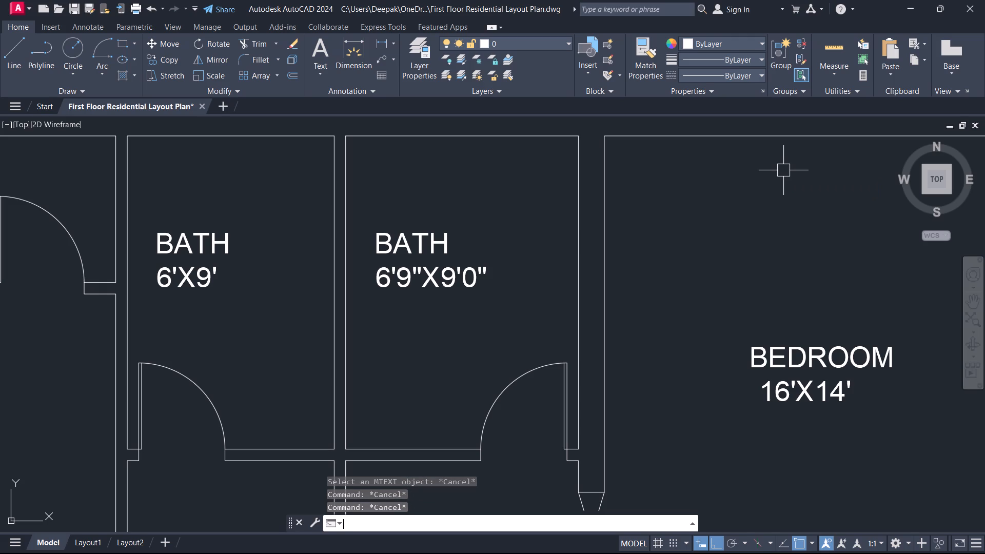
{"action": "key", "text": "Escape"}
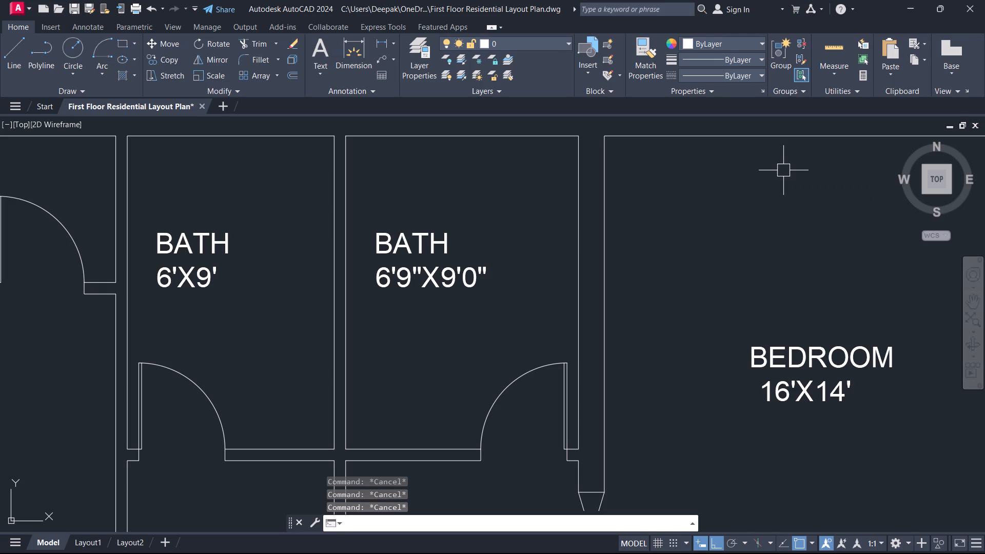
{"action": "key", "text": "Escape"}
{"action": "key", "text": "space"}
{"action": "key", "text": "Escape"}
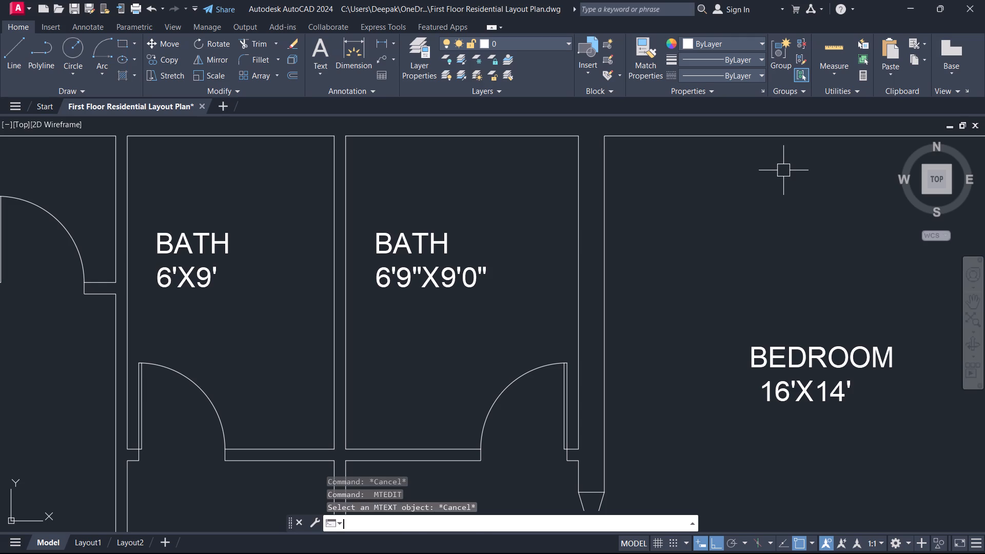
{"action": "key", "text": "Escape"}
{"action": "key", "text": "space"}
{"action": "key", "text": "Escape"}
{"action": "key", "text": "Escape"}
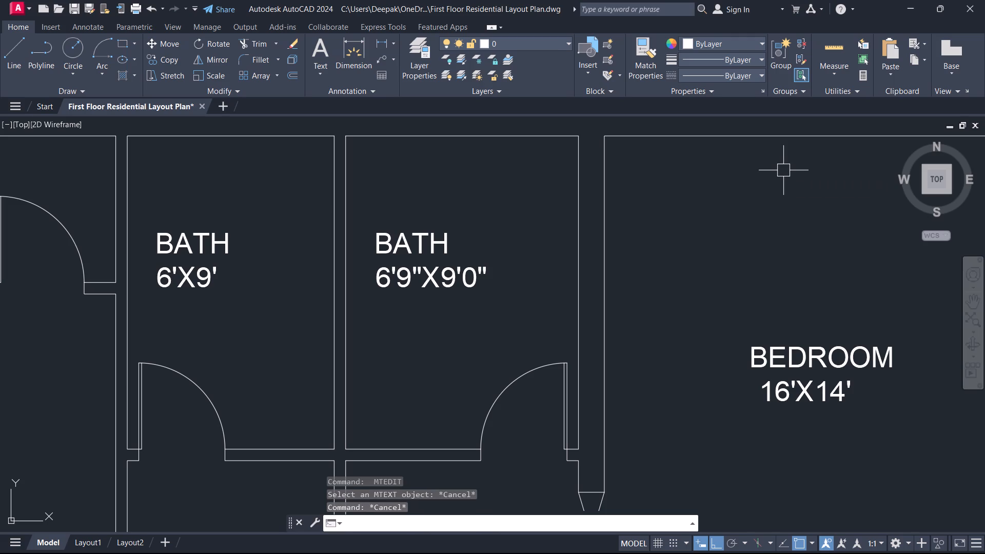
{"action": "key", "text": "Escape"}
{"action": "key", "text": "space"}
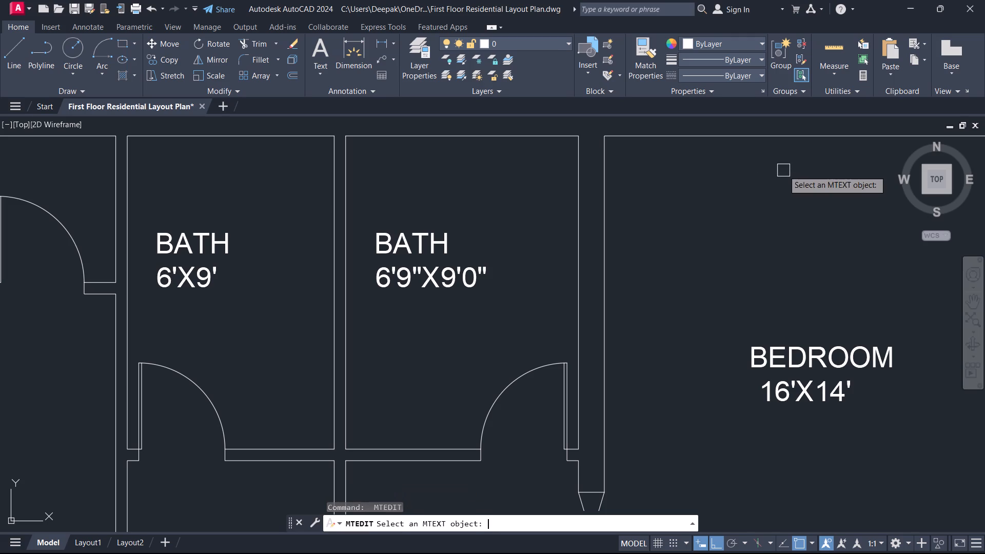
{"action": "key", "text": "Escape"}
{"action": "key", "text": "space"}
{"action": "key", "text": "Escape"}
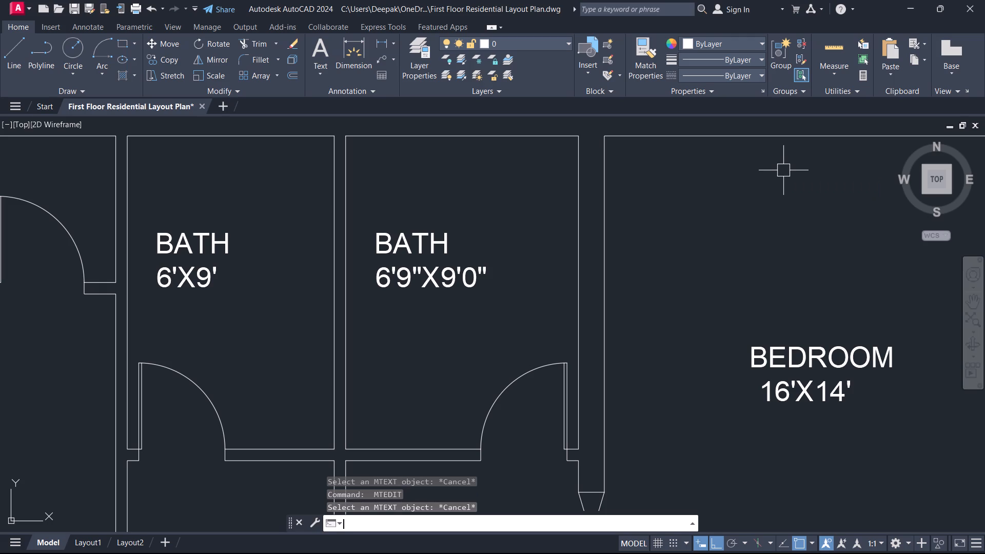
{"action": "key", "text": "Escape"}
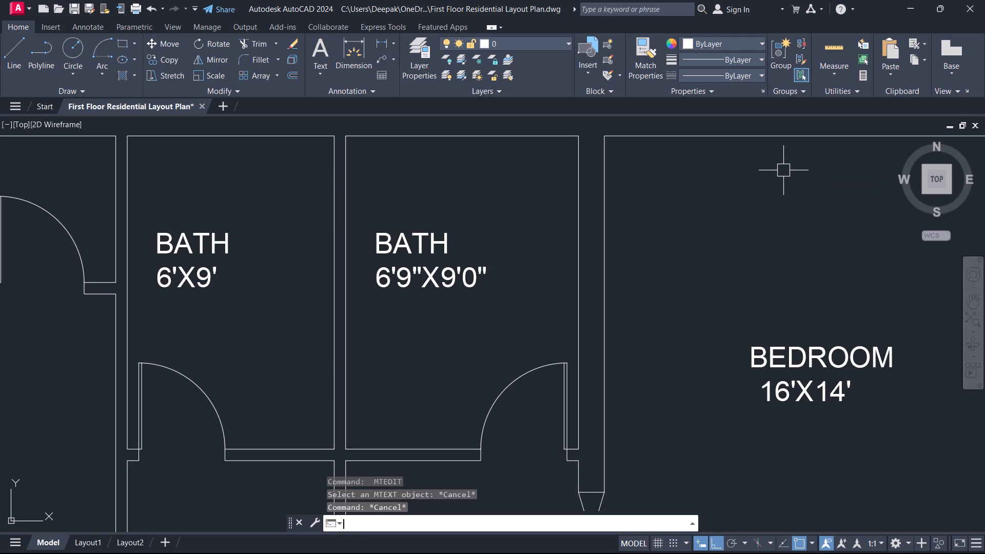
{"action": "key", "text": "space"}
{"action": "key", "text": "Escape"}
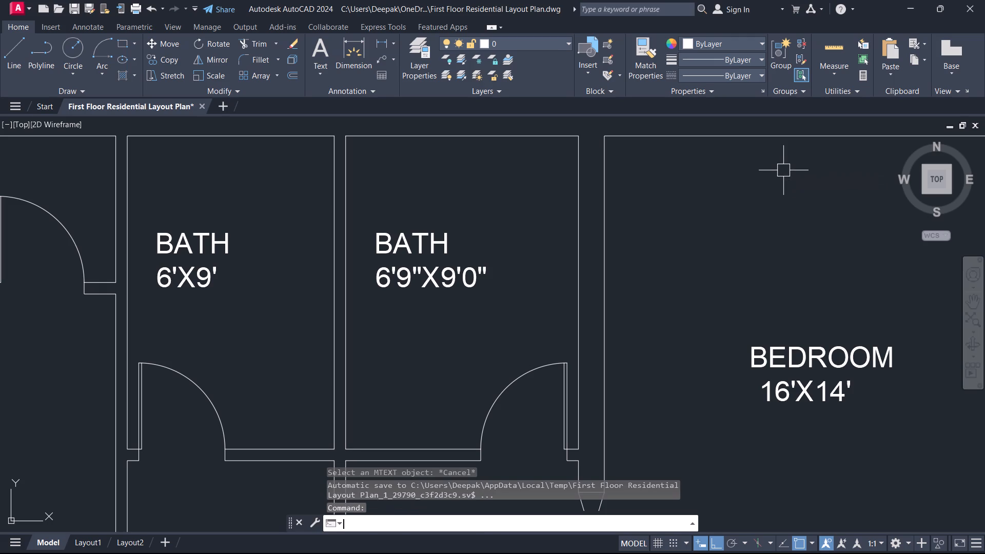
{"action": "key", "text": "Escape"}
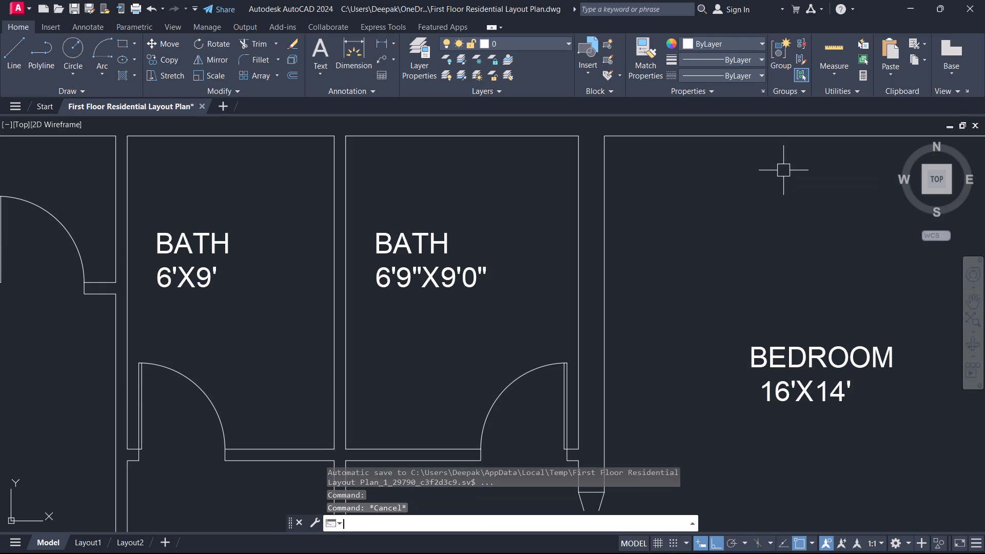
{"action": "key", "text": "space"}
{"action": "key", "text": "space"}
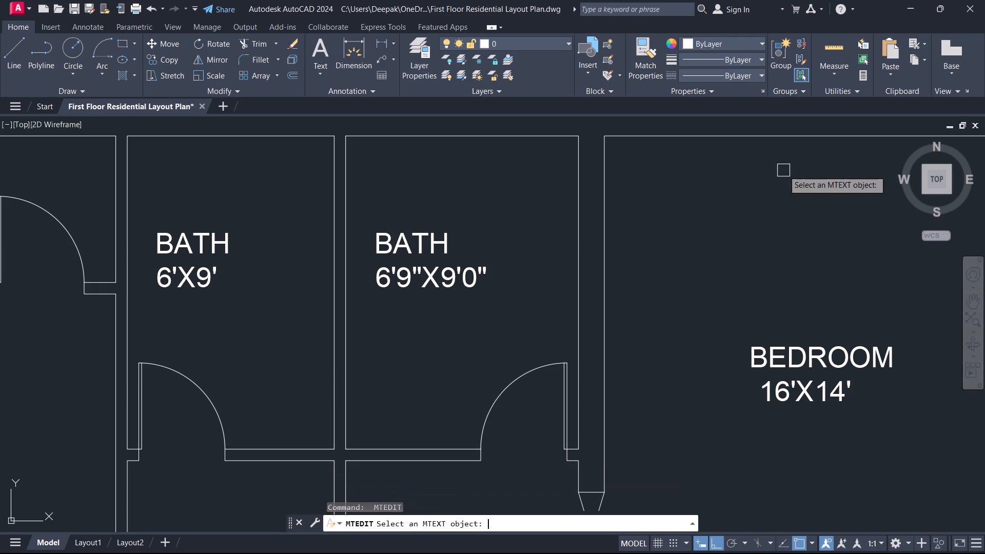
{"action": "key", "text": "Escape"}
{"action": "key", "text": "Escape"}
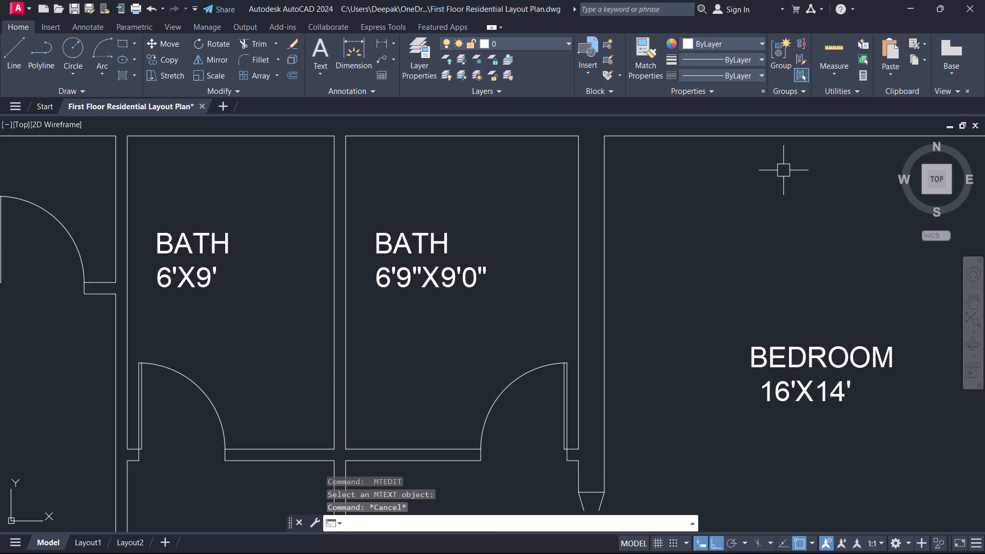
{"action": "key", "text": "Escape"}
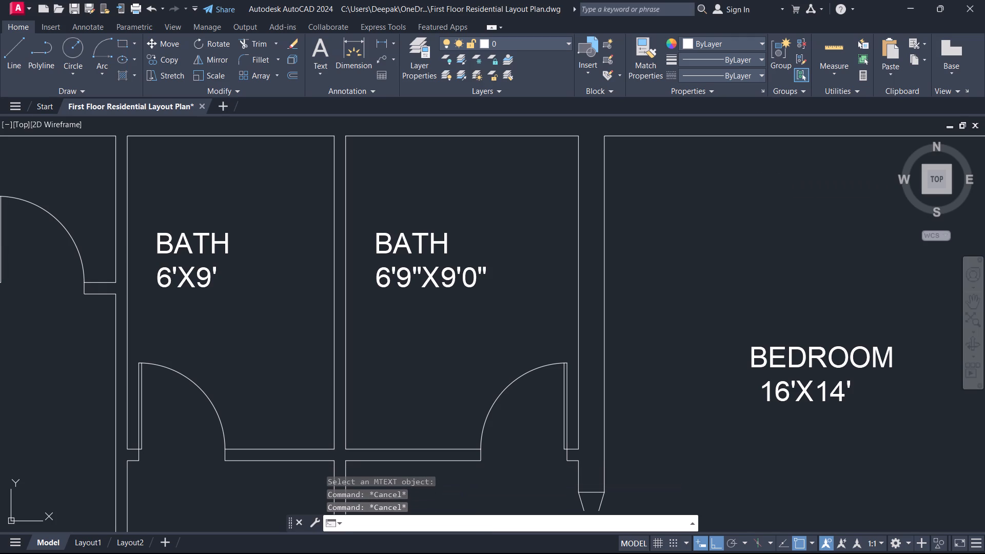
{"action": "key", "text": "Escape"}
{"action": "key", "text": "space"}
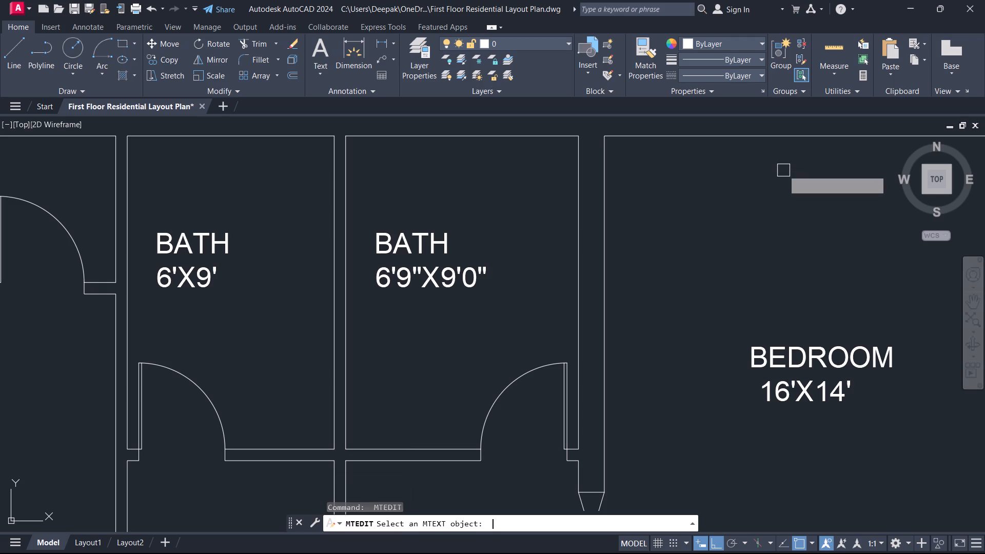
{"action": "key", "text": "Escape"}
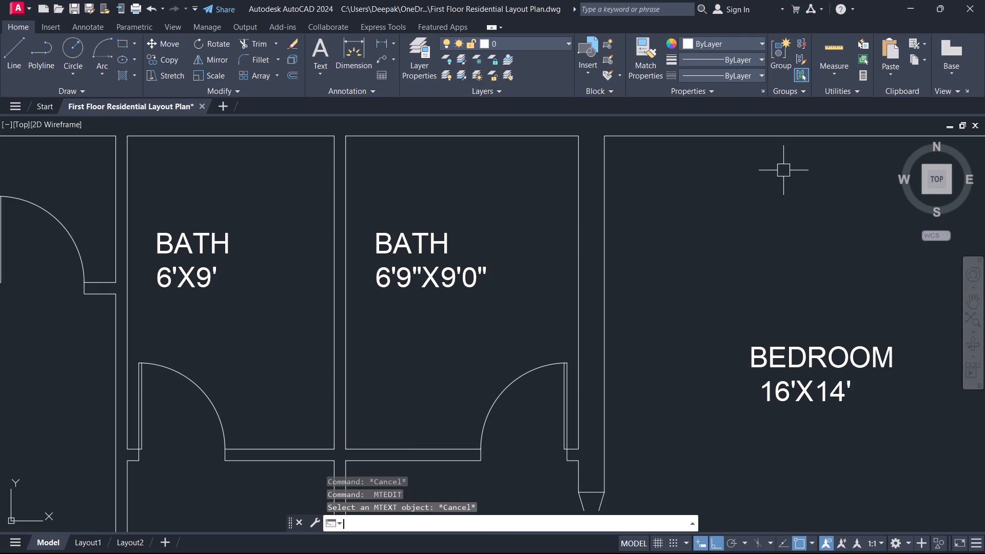
Copy the 6'X9' BATH label diagonally, with Ortho mode off, into the unlabelled room to the west, south of its small northern compartment.
{"action": "scroll", "coordinate": [668, 236], "scroll_direction": "down", "scroll_amount": 2}
{"action": "scroll", "coordinate": [668, 236], "scroll_direction": "up", "scroll_amount": 2}
{"action": "scroll", "coordinate": [668, 236], "scroll_direction": "down", "scroll_amount": 1}
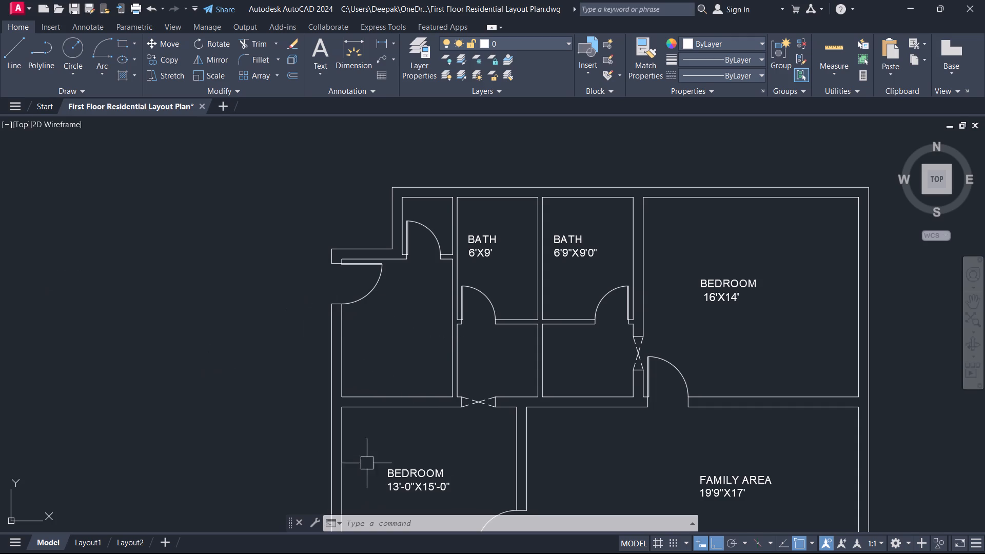
{"action": "middle_click_drag", "start_coordinate": [472, 335], "coordinate": [546, 316]}
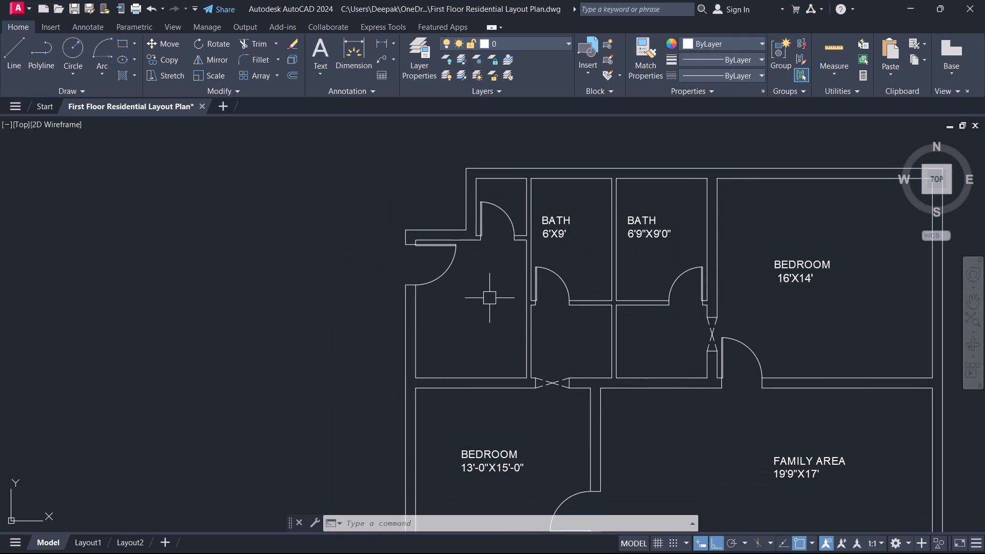
{"action": "scroll", "coordinate": [468, 293], "scroll_direction": "up", "scroll_amount": 1}
{"action": "middle_click_drag", "start_coordinate": [571, 226], "coordinate": [572, 303]}
{"action": "scroll", "coordinate": [572, 303], "scroll_direction": "up", "scroll_amount": 1}
{"action": "left_click", "coordinate": [653, 249]}
{"action": "key", "text": "c"}
{"action": "type", "text": "O"}
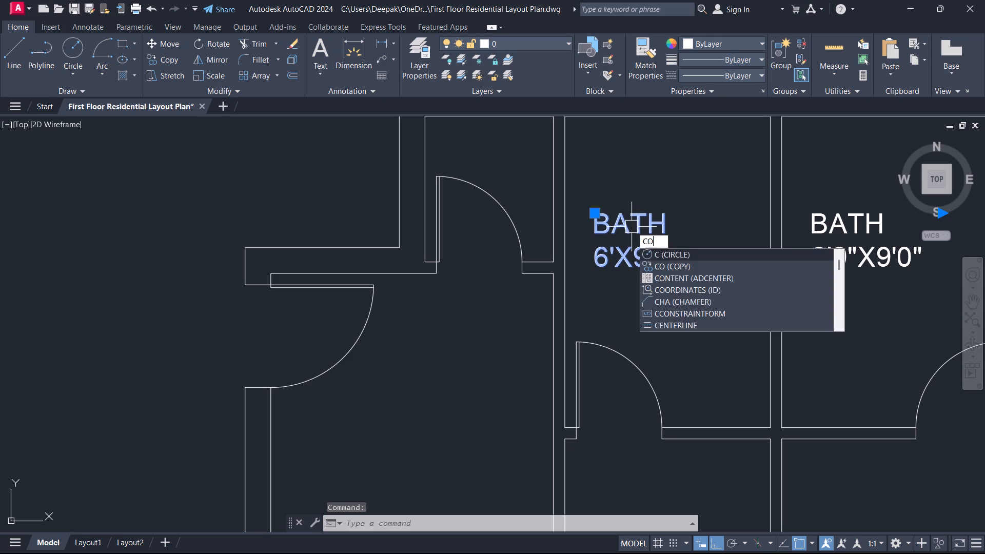
{"action": "key", "text": "space"}
{"action": "left_click", "coordinate": [632, 226]}
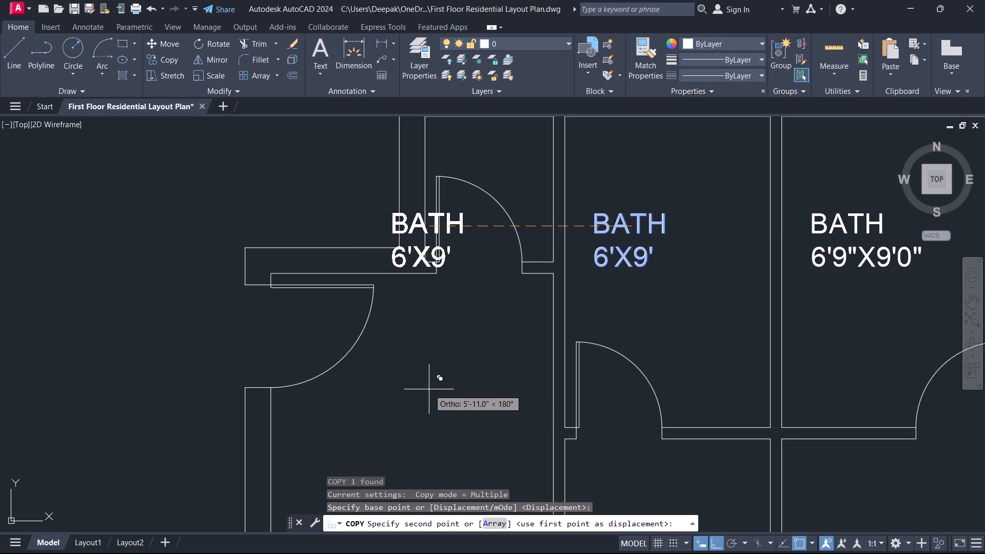
{"action": "key", "text": "F8"}
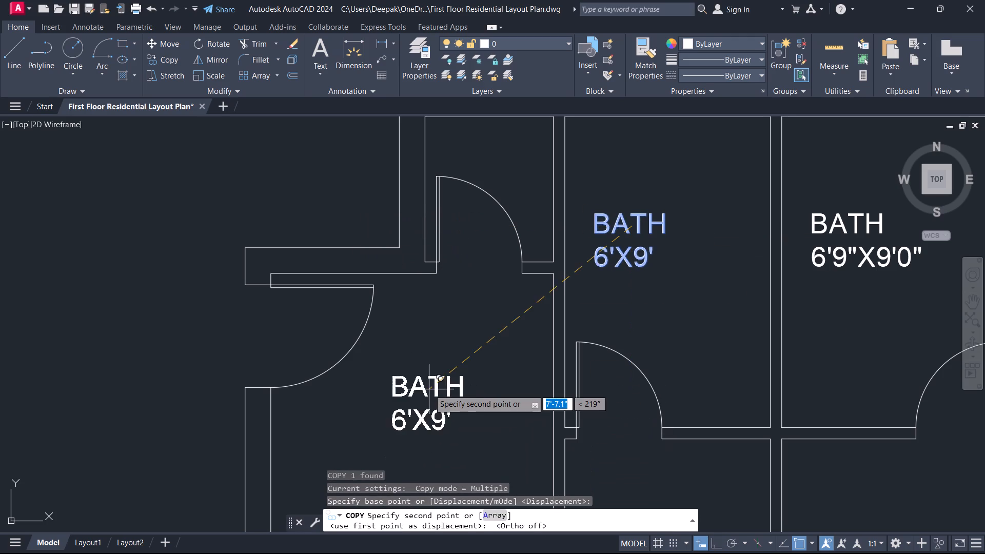
{"action": "middle_click_drag", "start_coordinate": [444, 427], "coordinate": [497, 326]}
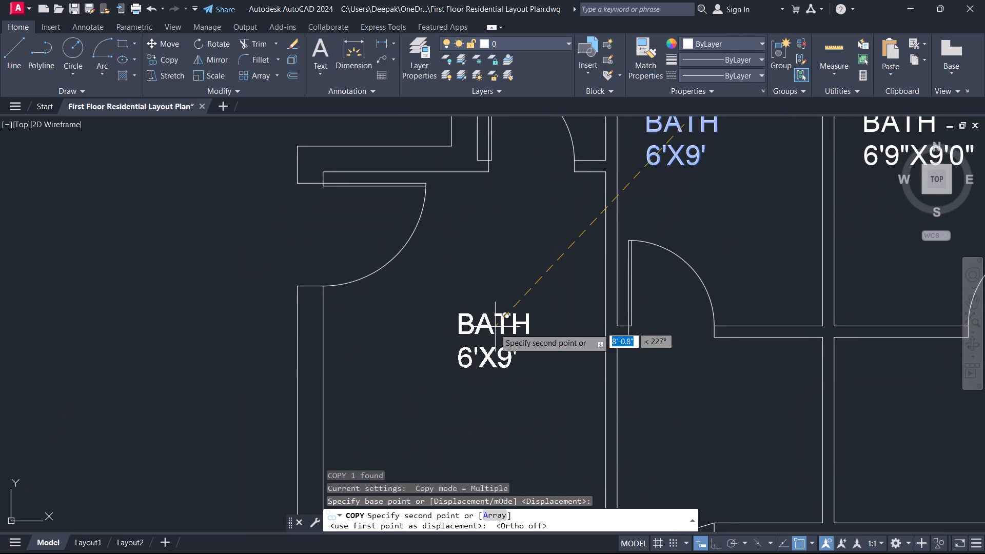
{"action": "scroll", "coordinate": [464, 326], "scroll_direction": "down", "scroll_amount": 1}
{"action": "left_click", "coordinate": [462, 332]}
{"action": "key", "text": "Escape"}
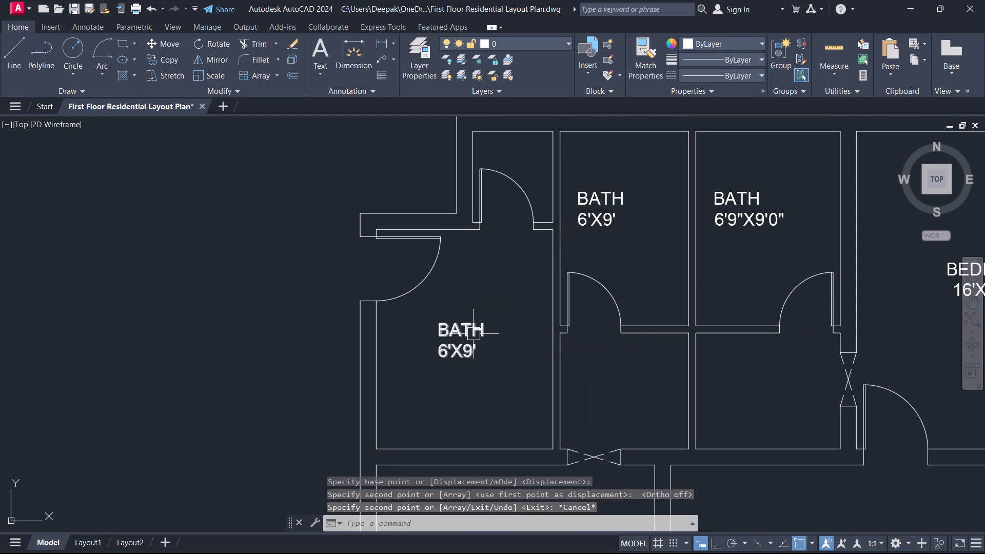
Replace the entire text of the copied label in the western room with SERVANT.
{"action": "double_click", "coordinate": [474, 334]}
{"action": "key", "text": "ctrl+a"}
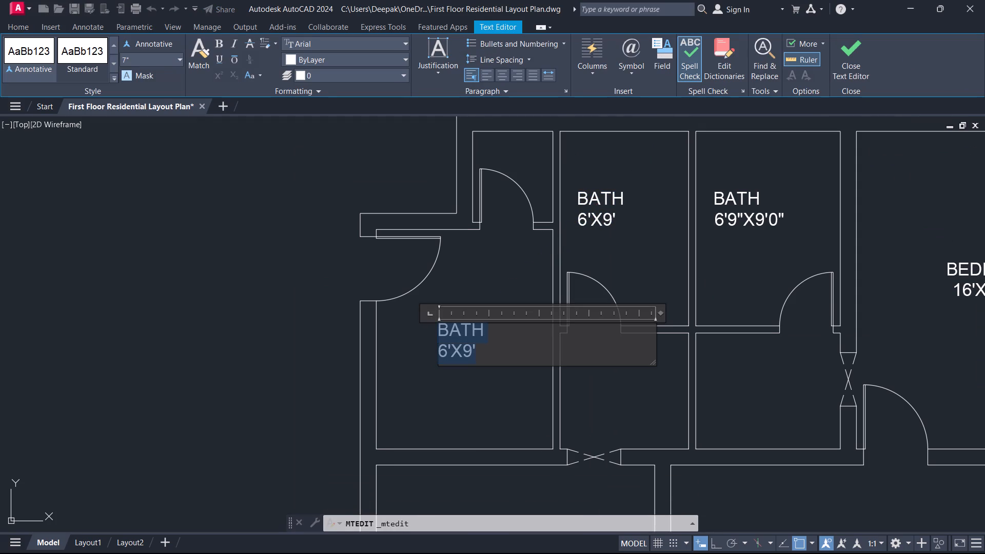
{"action": "type", "text": "SERVENT"}
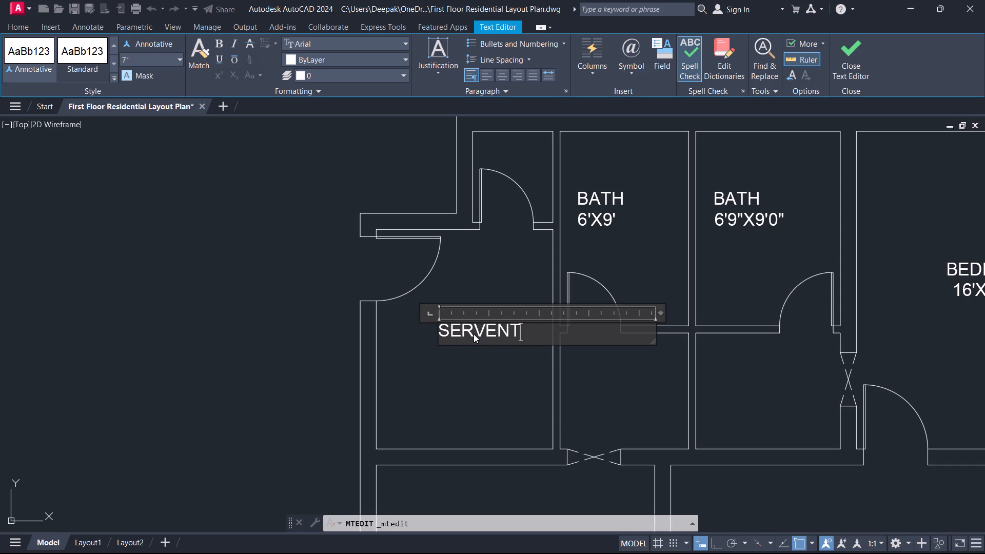
{"action": "key", "text": "Return"}
{"action": "key", "text": "BackSpace"}
{"action": "key", "text": "BackSpace"}
{"action": "key", "text": "BackSpace"}
{"action": "key", "text": "BackSpace"}
{"action": "key", "text": "a"}
{"action": "key", "text": "n"}
{"action": "key", "text": "t"}
Add the size line 8'3"X10'3" below SERVANT and finish editing the text.
{"action": "key", "text": "Return"}
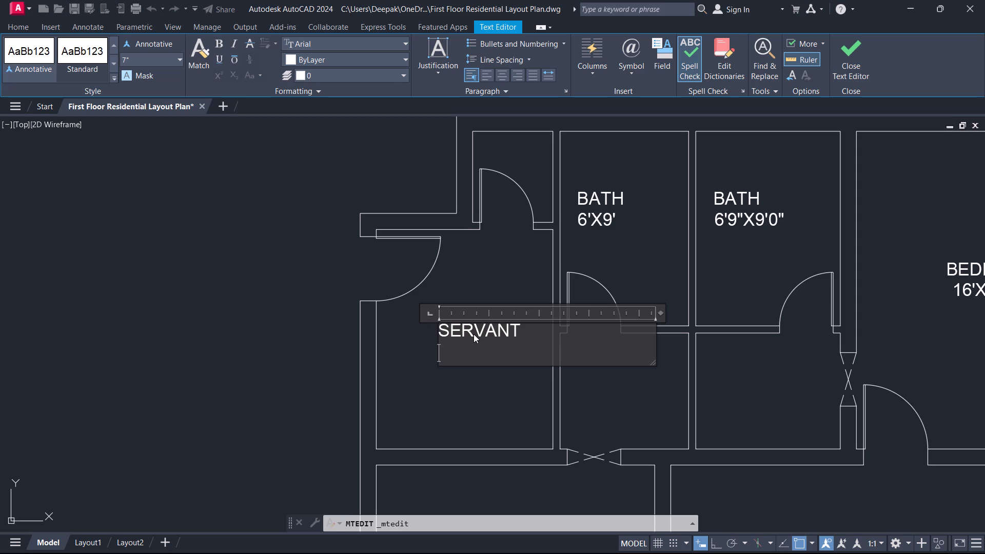
{"action": "type", "text": "8'"}
{"action": "type", "text": "3\""}
{"action": "type", "text": "X10"}
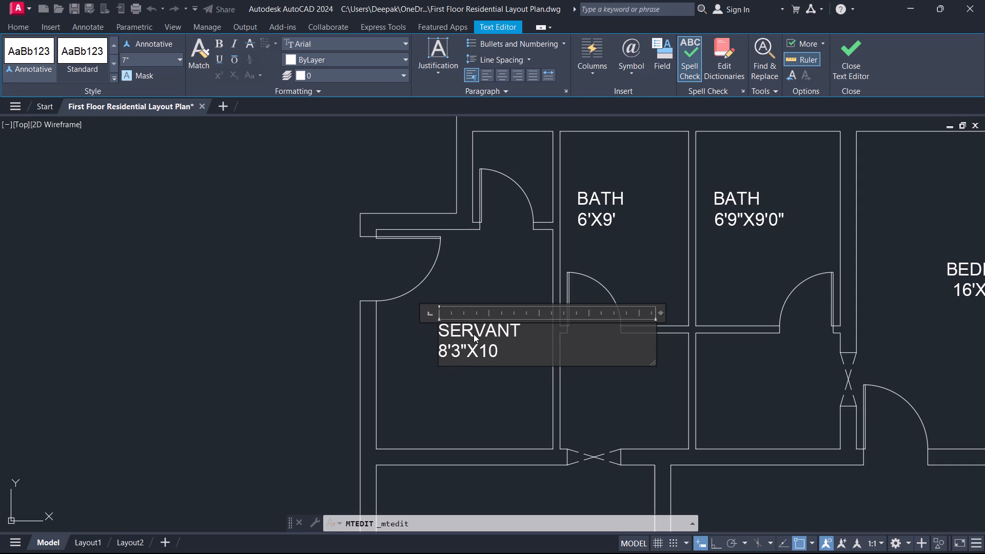
{"action": "type", "text": "'3\""}
{"action": "key", "text": "ctrl+a"}
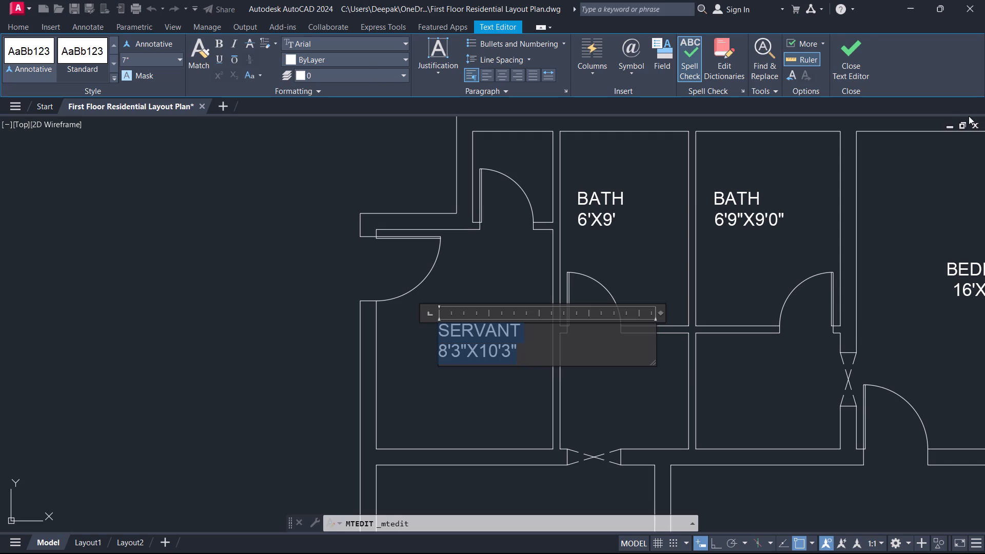
{"action": "left_click", "coordinate": [849, 55]}
Move the SERVANT label slightly west so it sits more centrally in its room.
{"action": "scroll", "coordinate": [485, 352], "scroll_direction": "up", "scroll_amount": 3}
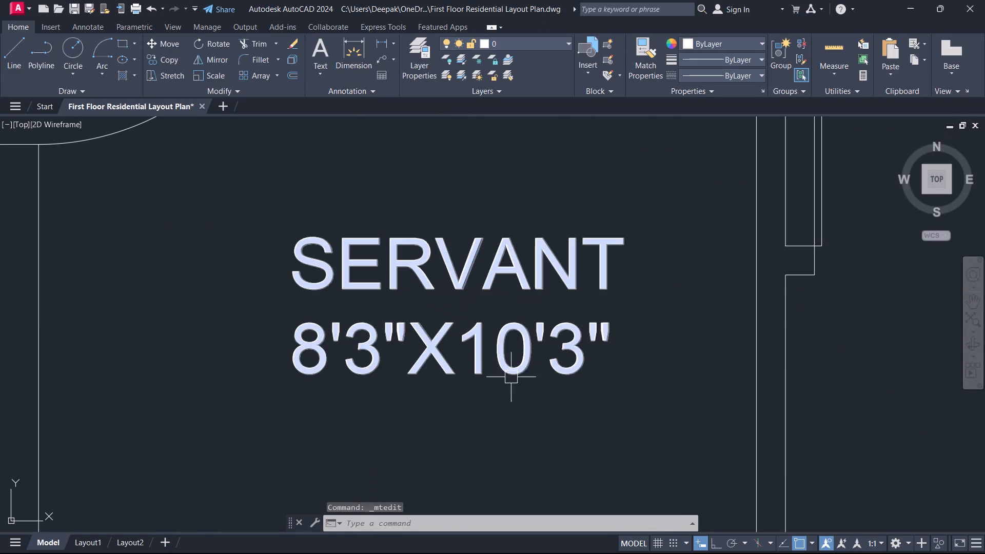
{"action": "left_click", "coordinate": [536, 414]}
{"action": "left_click", "coordinate": [485, 288]}
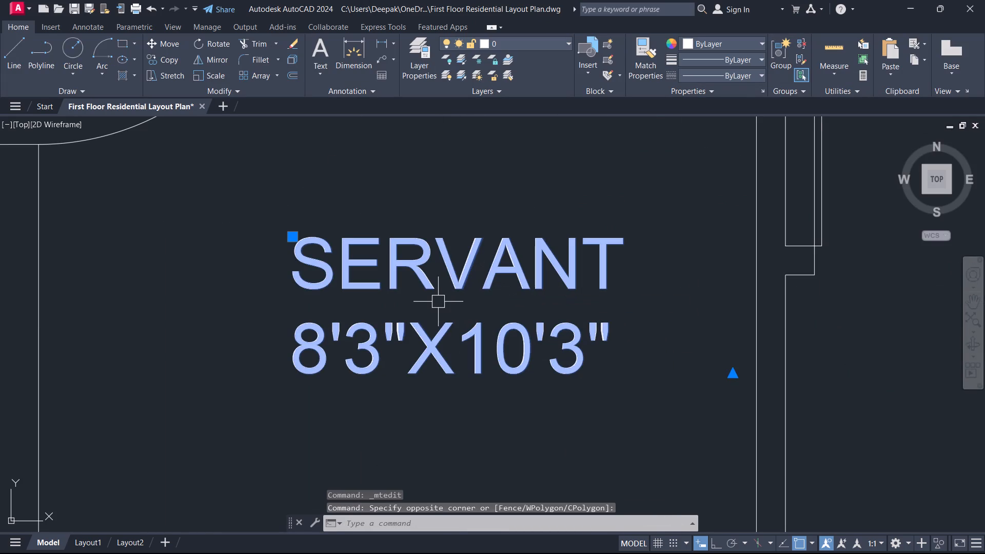
{"action": "type", "text": "M"}
{"action": "key", "text": "space"}
{"action": "scroll", "coordinate": [438, 302], "scroll_direction": "down", "scroll_amount": 3}
{"action": "scroll", "coordinate": [437, 295], "scroll_direction": "up", "scroll_amount": 2}
{"action": "left_click", "coordinate": [435, 289]}
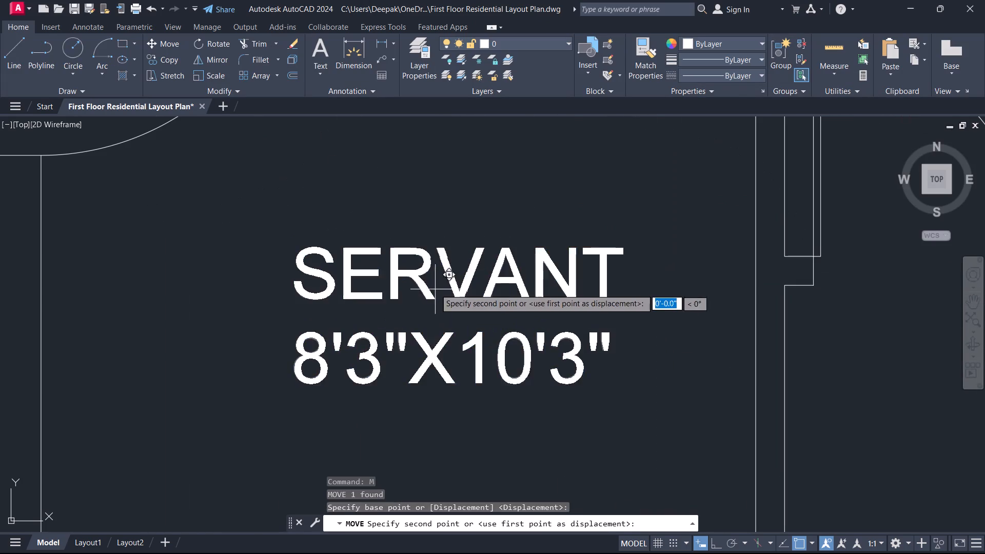
{"action": "left_click", "coordinate": [385, 288]}
{"action": "key", "text": "Escape"}
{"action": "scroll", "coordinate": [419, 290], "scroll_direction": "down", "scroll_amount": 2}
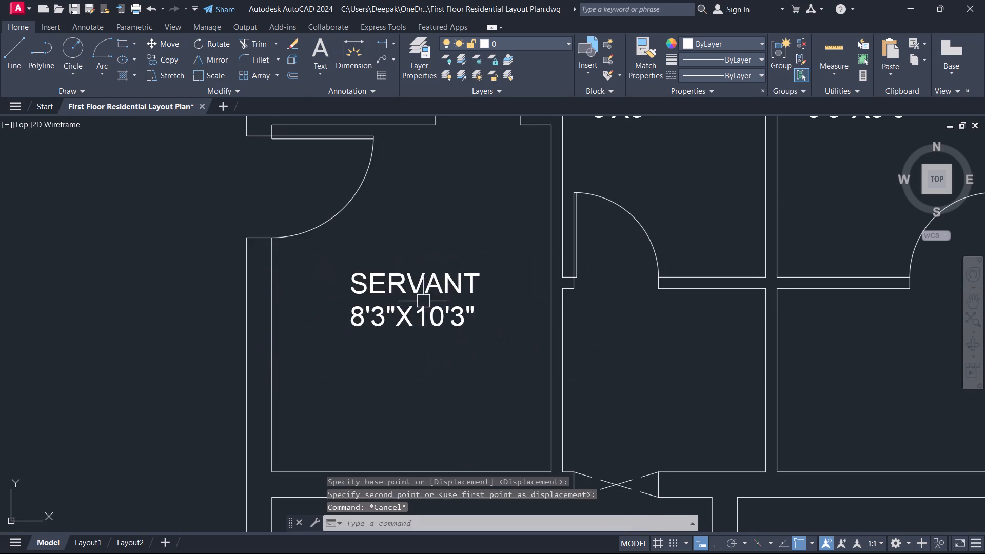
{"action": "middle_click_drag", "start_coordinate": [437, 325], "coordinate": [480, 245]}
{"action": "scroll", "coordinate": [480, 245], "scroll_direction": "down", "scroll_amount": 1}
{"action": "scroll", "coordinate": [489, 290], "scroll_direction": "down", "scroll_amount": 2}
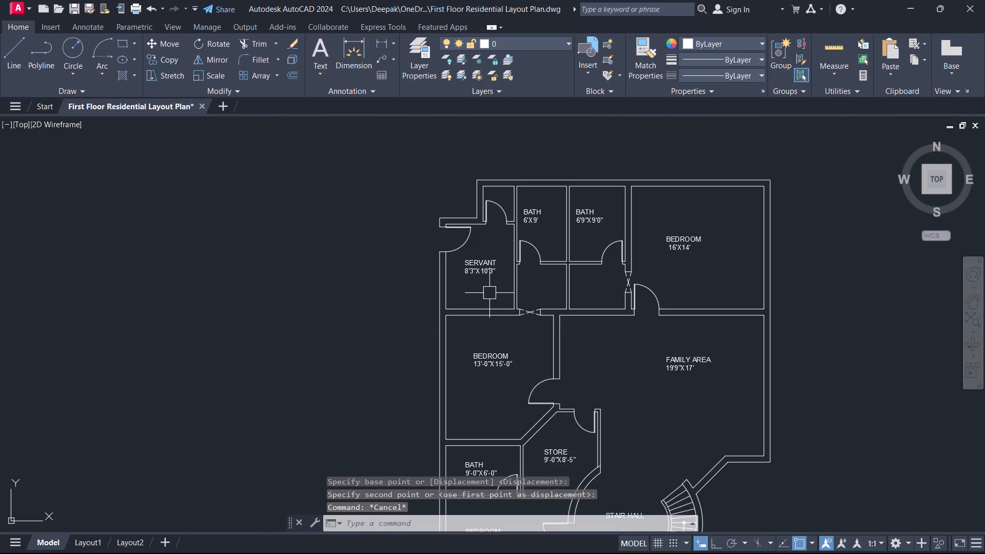
Copy the 6'X9' BATH label south into the unlabelled room directly below that bathroom, east of the servant room.
{"action": "middle_click_drag", "start_coordinate": [502, 364], "coordinate": [472, 299]}
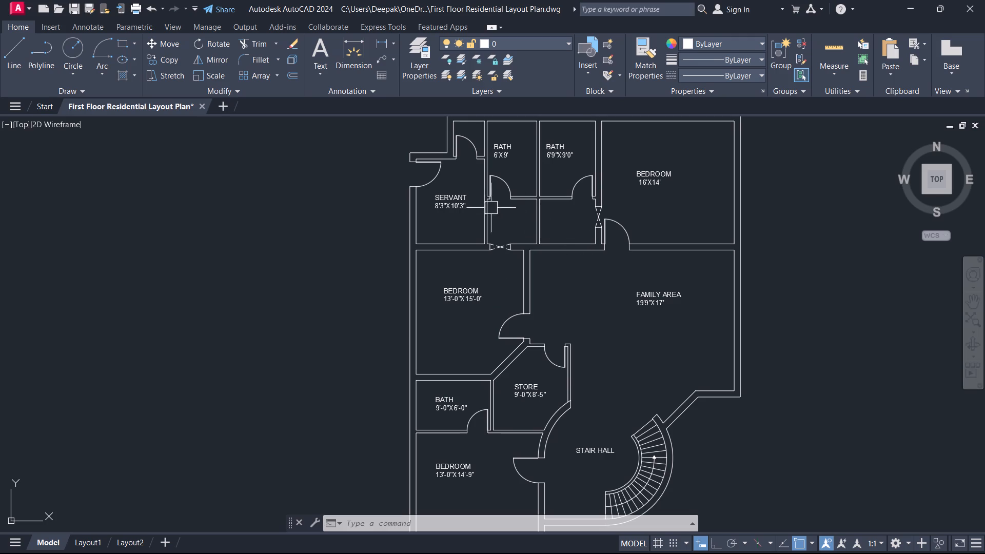
{"action": "middle_click_drag", "start_coordinate": [488, 229], "coordinate": [527, 303]}
{"action": "scroll", "coordinate": [489, 230], "scroll_direction": "up", "scroll_amount": 1}
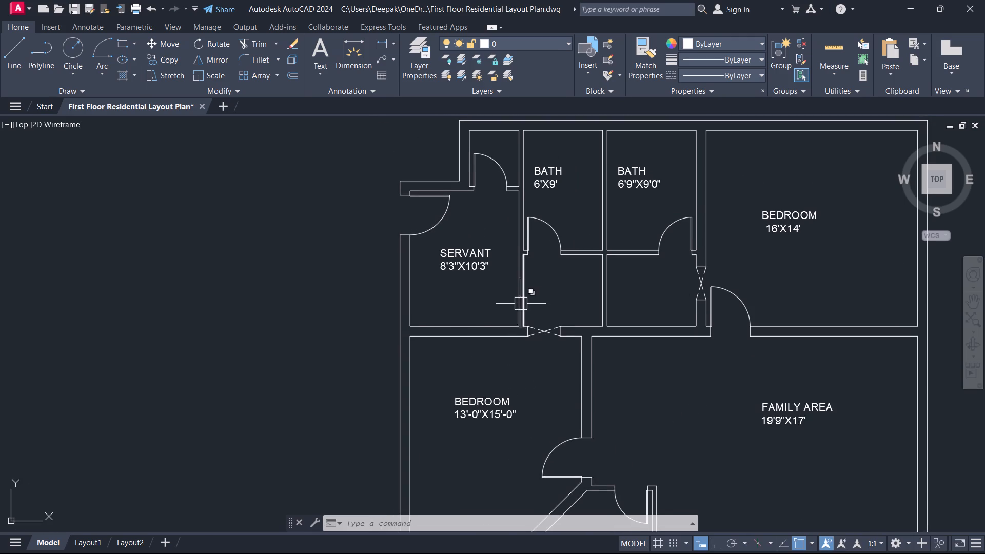
{"action": "left_click", "coordinate": [560, 171]}
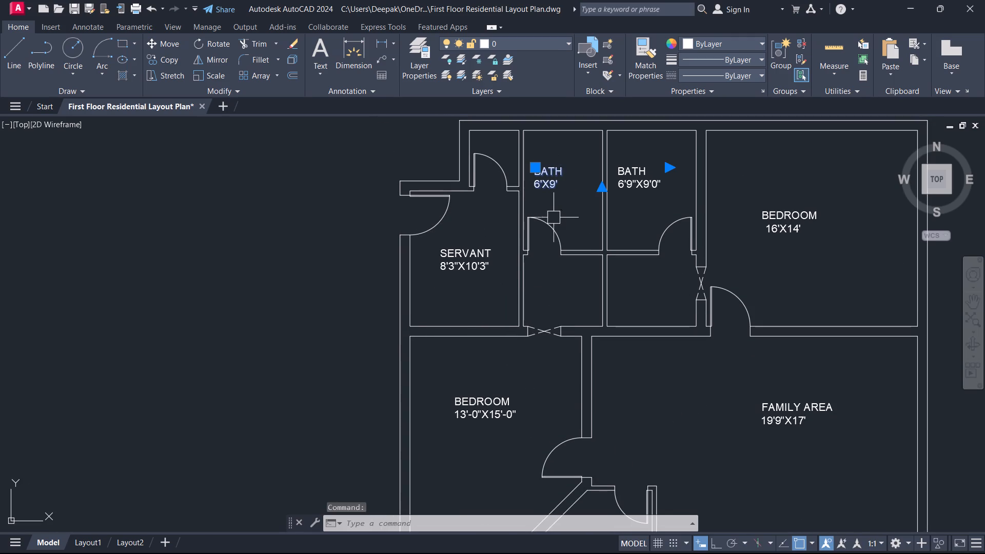
{"action": "type", "text": "CO"}
{"action": "key", "text": "space"}
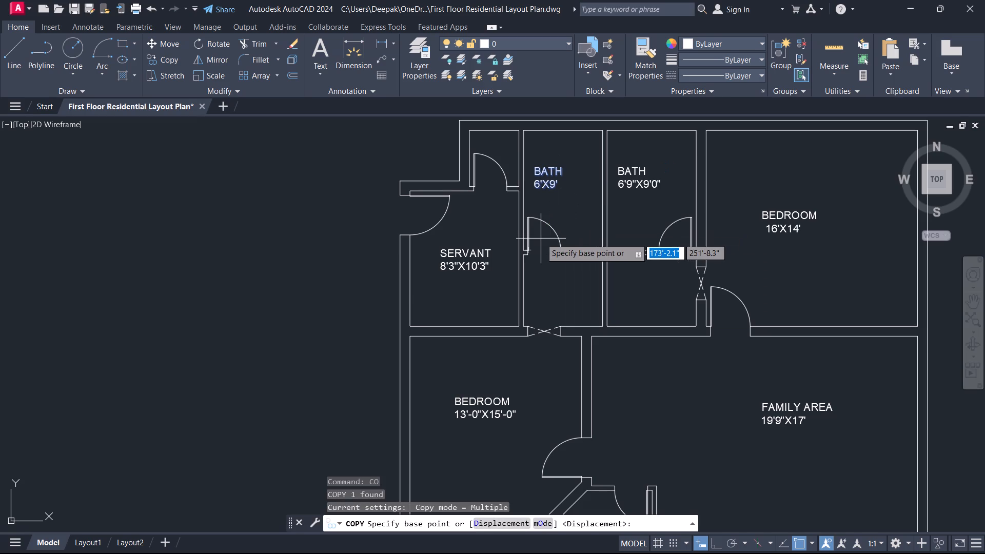
{"action": "scroll", "coordinate": [547, 202], "scroll_direction": "up", "scroll_amount": 2}
{"action": "left_click", "coordinate": [533, 137]}
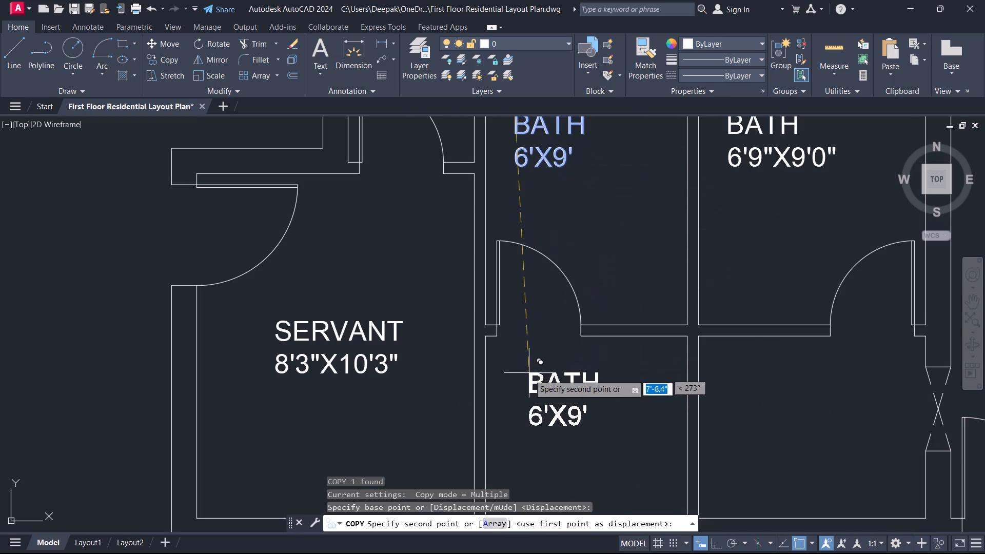
{"action": "middle_click_drag", "start_coordinate": [542, 377], "coordinate": [541, 272]}
{"action": "left_click", "coordinate": [543, 287]}
{"action": "key", "text": "Escape"}
Replace the entire text of the copied label with DRESS and the size line 6'X5'4", and finish editing.
{"action": "double_click", "coordinate": [556, 294]}
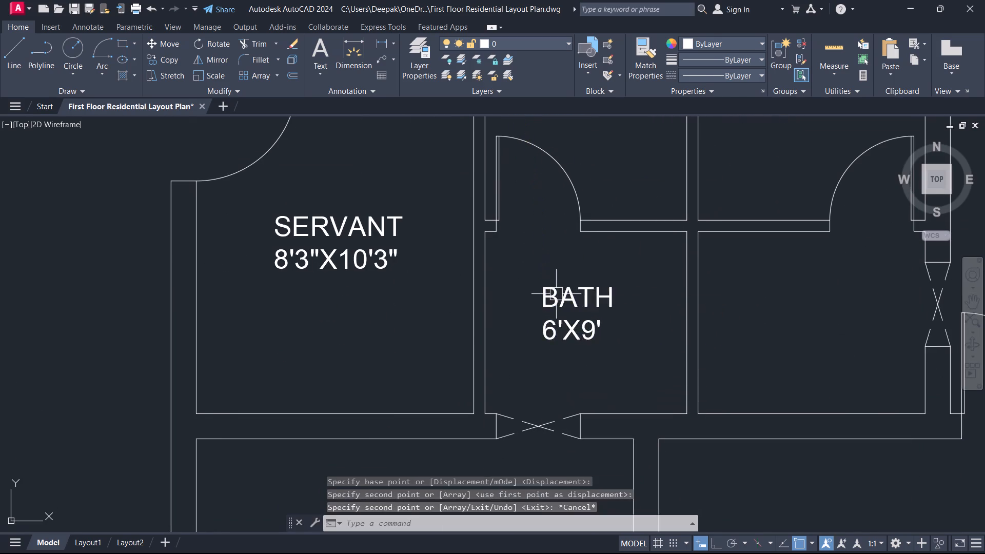
{"action": "key", "text": "ctrl+a"}
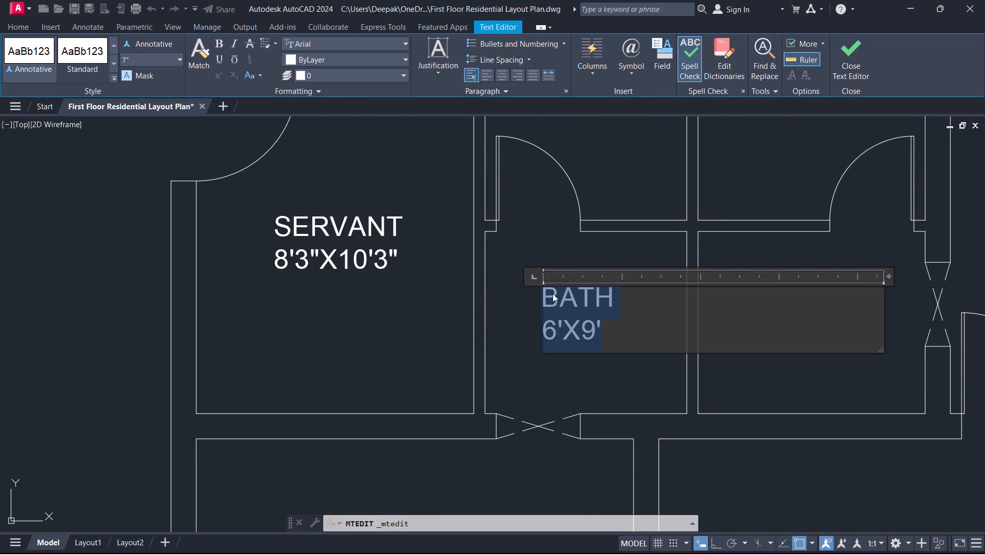
{"action": "type", "text": "DRESS"}
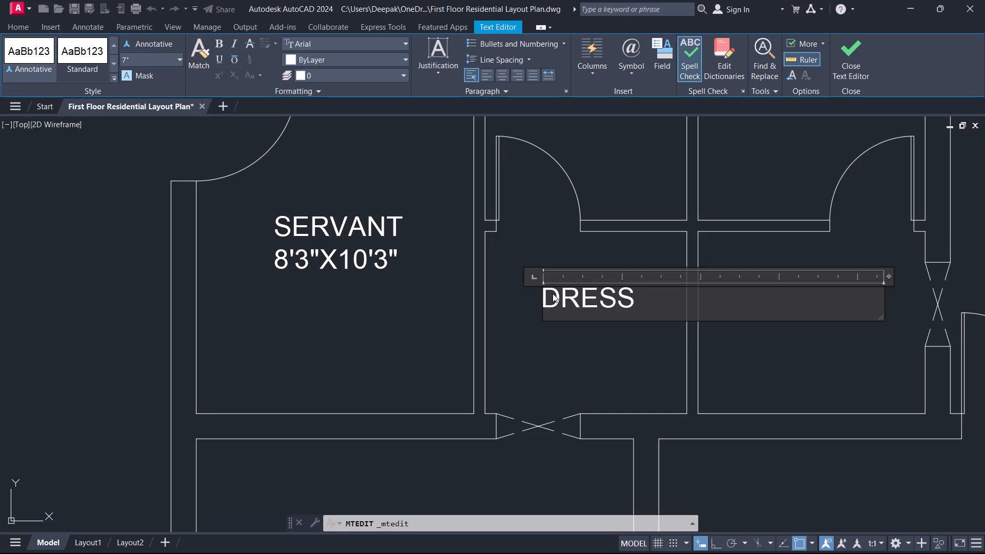
{"action": "key", "text": "Return"}
{"action": "type", "text": "6'"}
{"action": "key", "text": "x"}
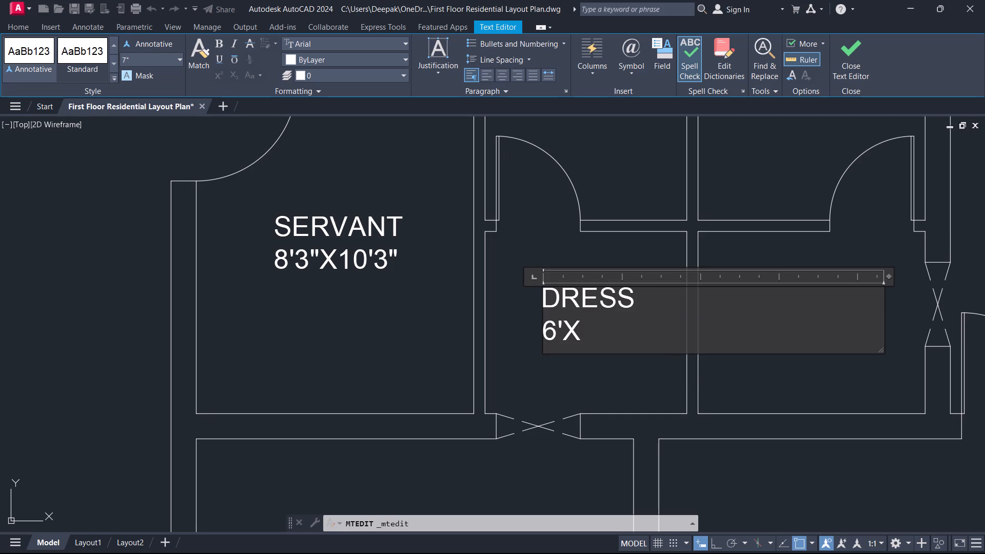
{"action": "type", "text": "5'4"}
{"action": "key", "text": "shift+quotedbl"}
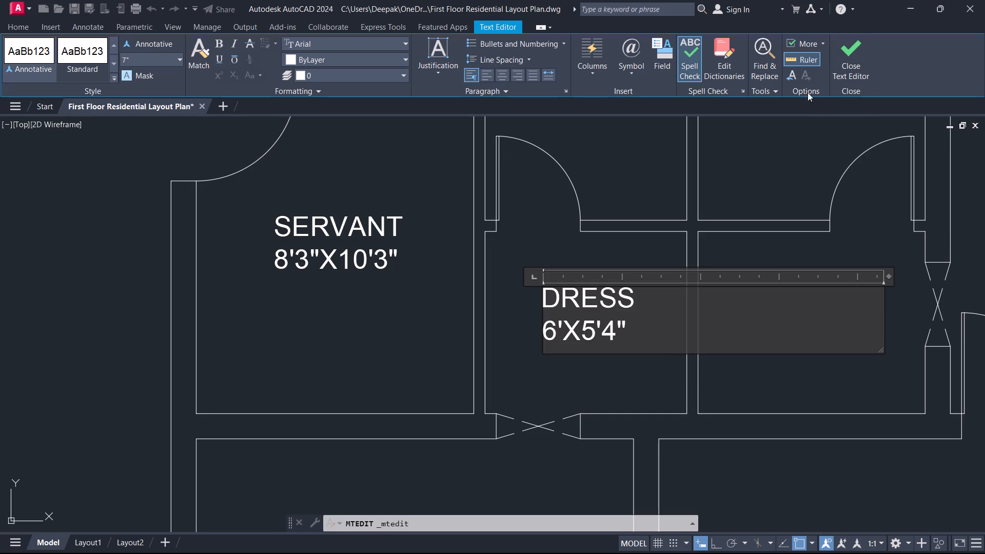
{"action": "left_click", "coordinate": [838, 47]}
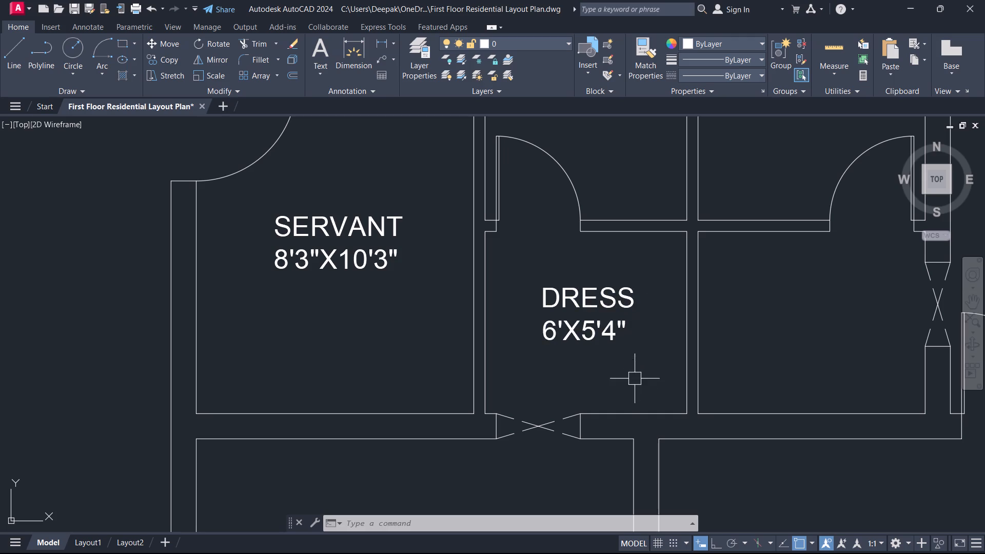
Copy the DRESS label into the adjacent unlabelled room to the east, south of the 6'9"X9'0" bath.
{"action": "scroll", "coordinate": [569, 302], "scroll_direction": "up", "scroll_amount": 1}
{"action": "scroll", "coordinate": [571, 303], "scroll_direction": "down", "scroll_amount": 1}
{"action": "middle_click_drag", "start_coordinate": [582, 319], "coordinate": [500, 270]}
{"action": "scroll", "coordinate": [583, 319], "scroll_direction": "up", "scroll_amount": 1}
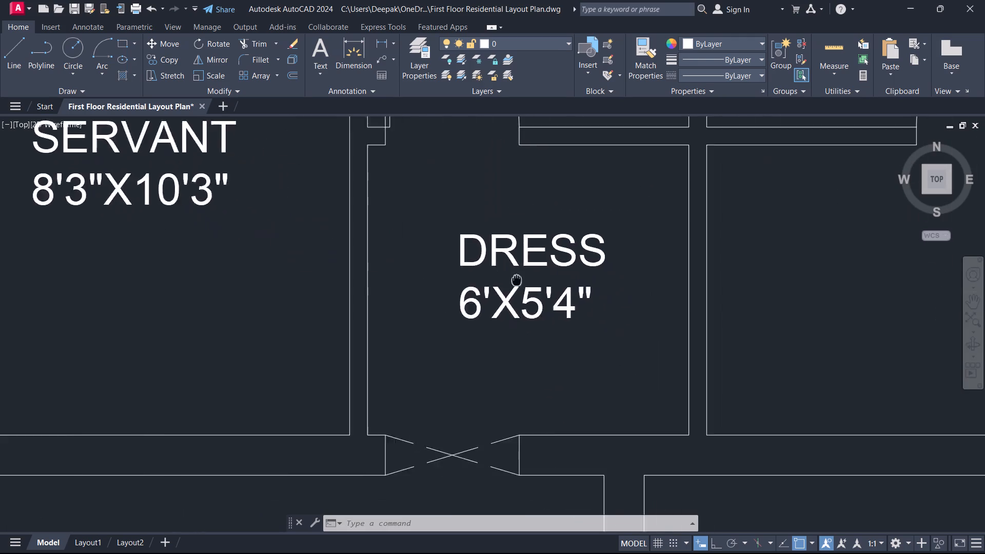
{"action": "middle_click_drag", "start_coordinate": [500, 270], "coordinate": [427, 262]}
{"action": "scroll", "coordinate": [427, 262], "scroll_direction": "down", "scroll_amount": 2}
{"action": "left_click", "coordinate": [459, 286]}
{"action": "left_click", "coordinate": [424, 254]}
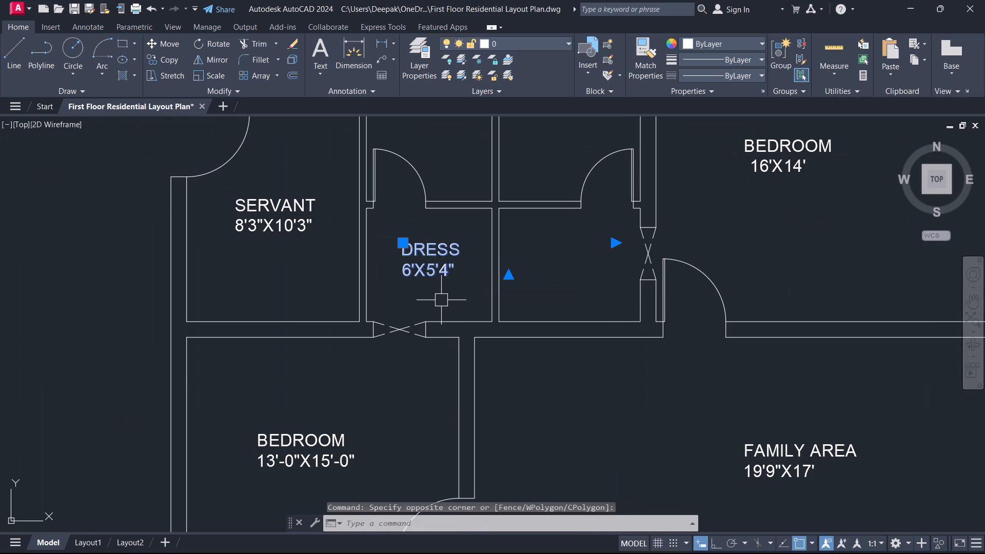
{"action": "type", "text": "CO"}
{"action": "key", "text": "space"}
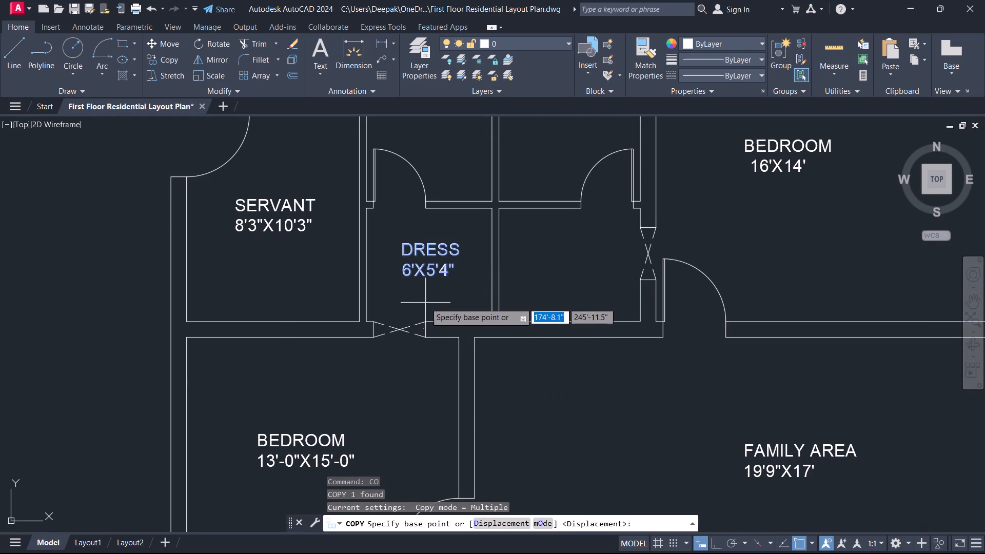
{"action": "scroll", "coordinate": [448, 297], "scroll_direction": "up", "scroll_amount": 2}
{"action": "left_click", "coordinate": [337, 193]}
{"action": "middle_click_drag", "start_coordinate": [601, 195], "coordinate": [300, 228]}
{"action": "scroll", "coordinate": [601, 195], "scroll_direction": "down", "scroll_amount": 1}
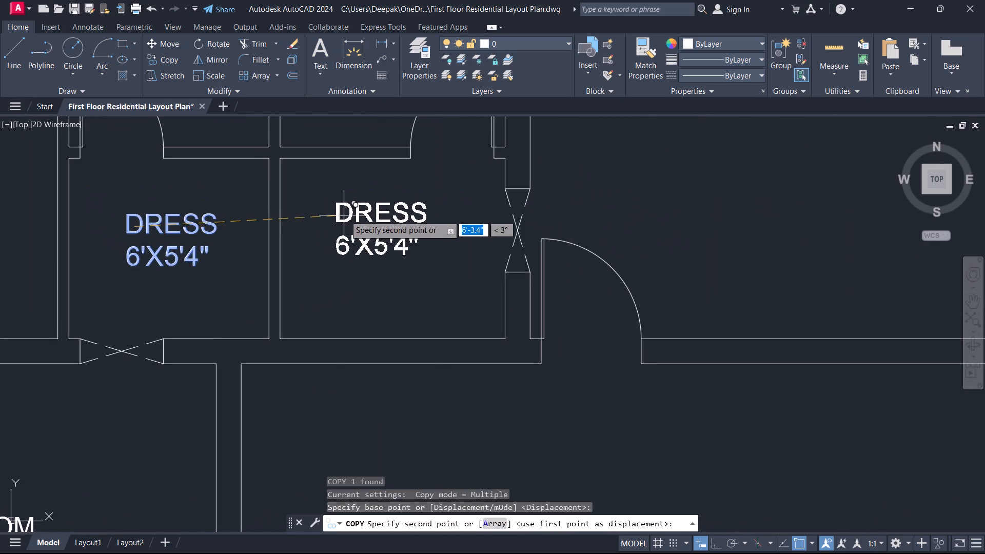
{"action": "left_click", "coordinate": [358, 231]}
{"action": "right_click", "coordinate": [373, 227]}
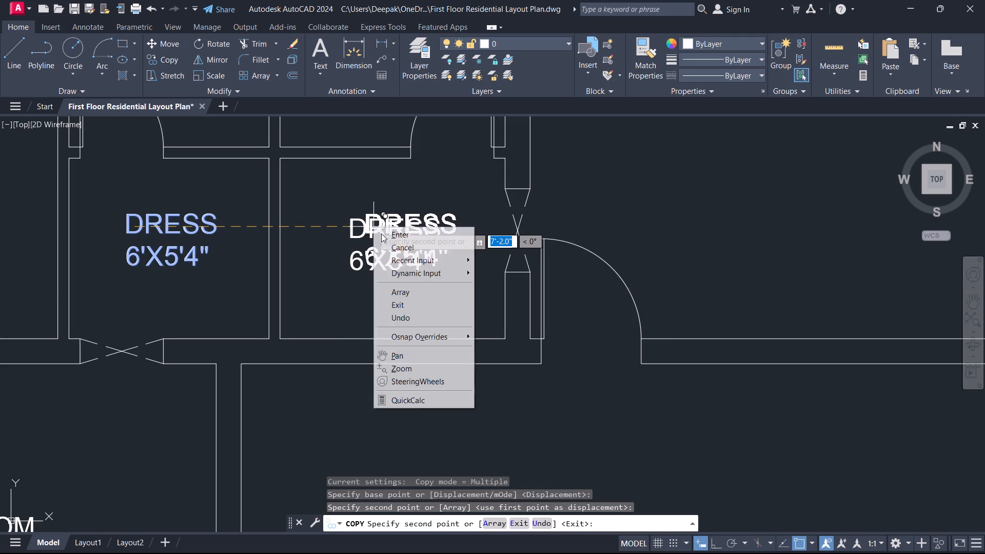
{"action": "left_click", "coordinate": [388, 252]}
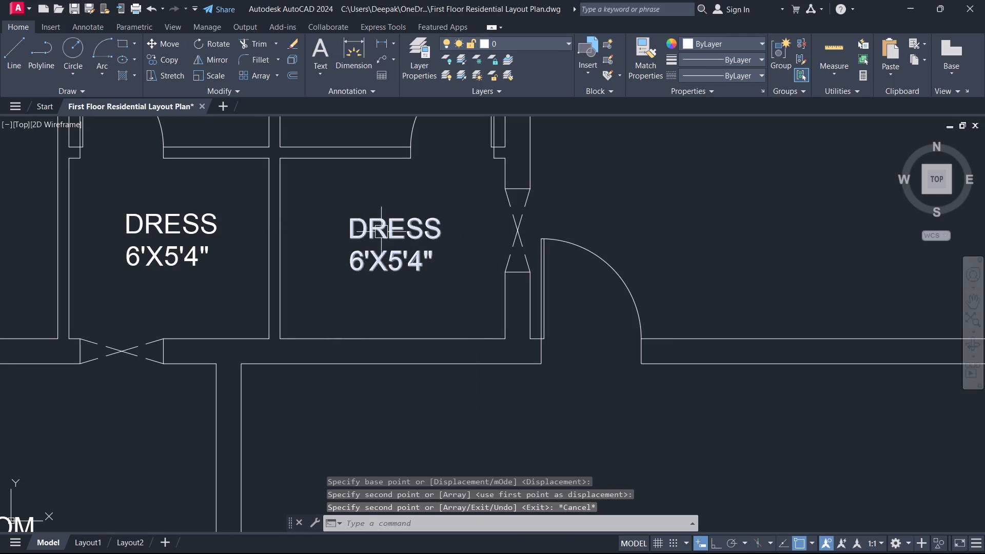
Change the size line of the eastern DRESS label to 6'9"X5'4" and finish editing the text.
{"action": "double_click", "coordinate": [382, 228]}
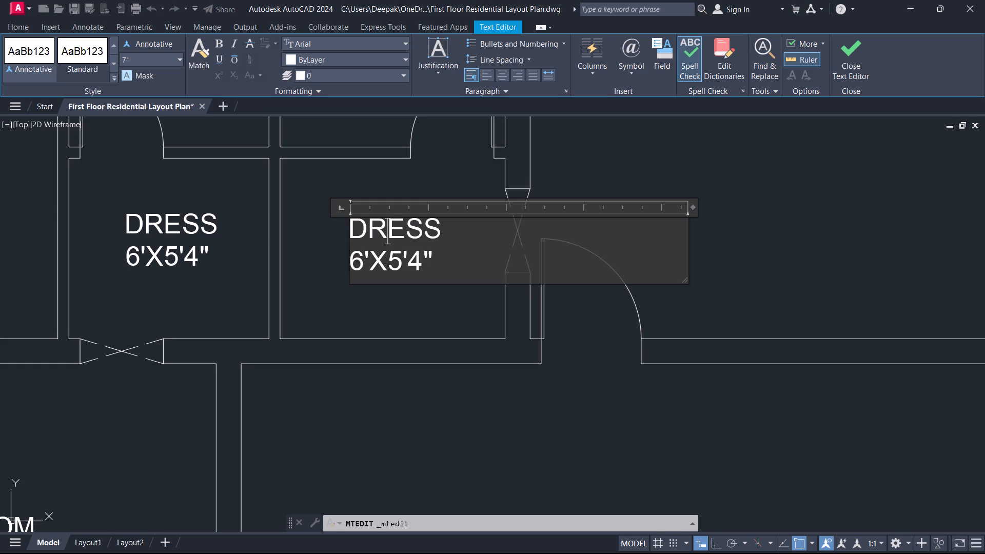
{"action": "double_click", "coordinate": [385, 254]}
{"action": "left_click_drag", "start_coordinate": [437, 258], "coordinate": [347, 260]}
{"action": "key", "text": "BackSpace"}
{"action": "type", "text": "6'"}
{"action": "type", "text": "9\""}
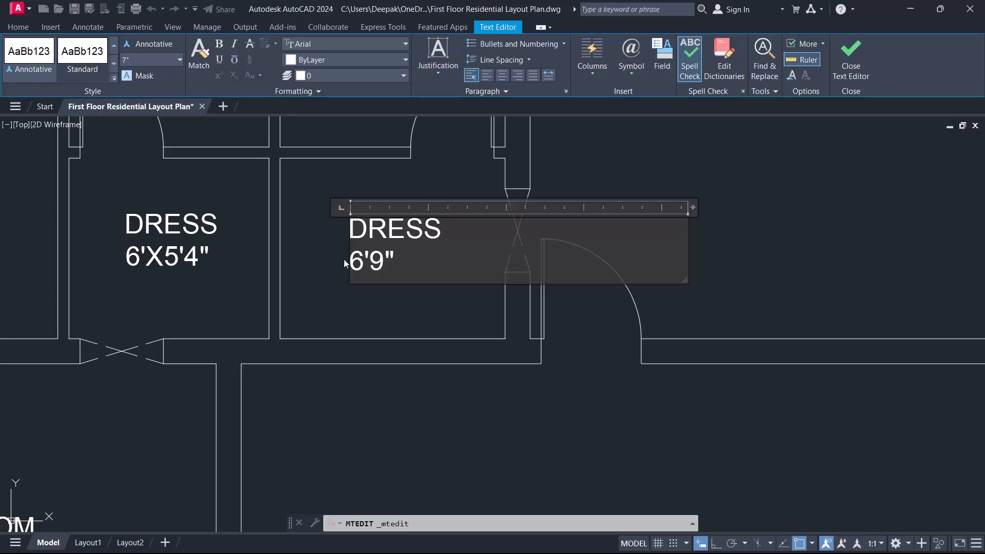
{"action": "type", "text": "X5"}
{"action": "key", "text": "apostrophe"}
{"action": "type", "text": "4\""}
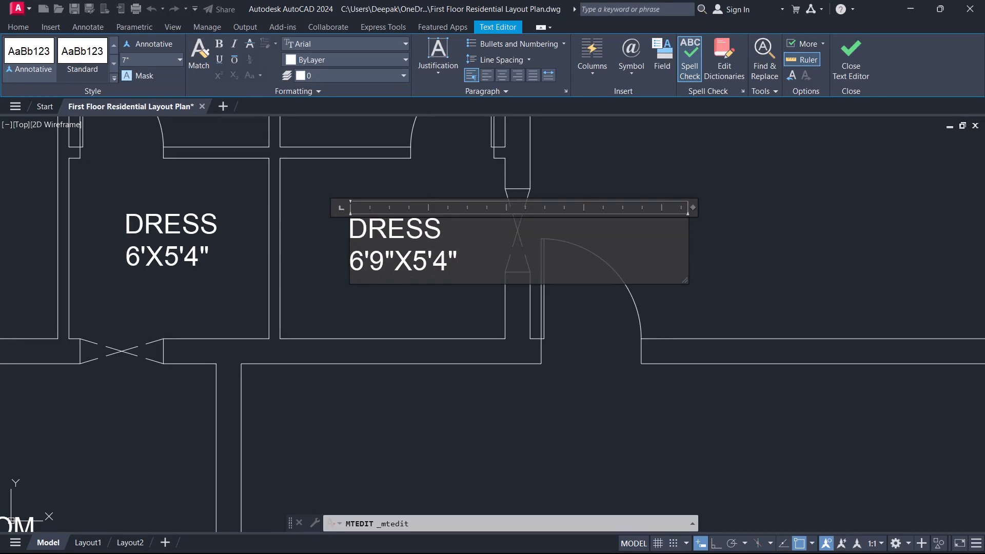
{"action": "left_click", "coordinate": [846, 55]}
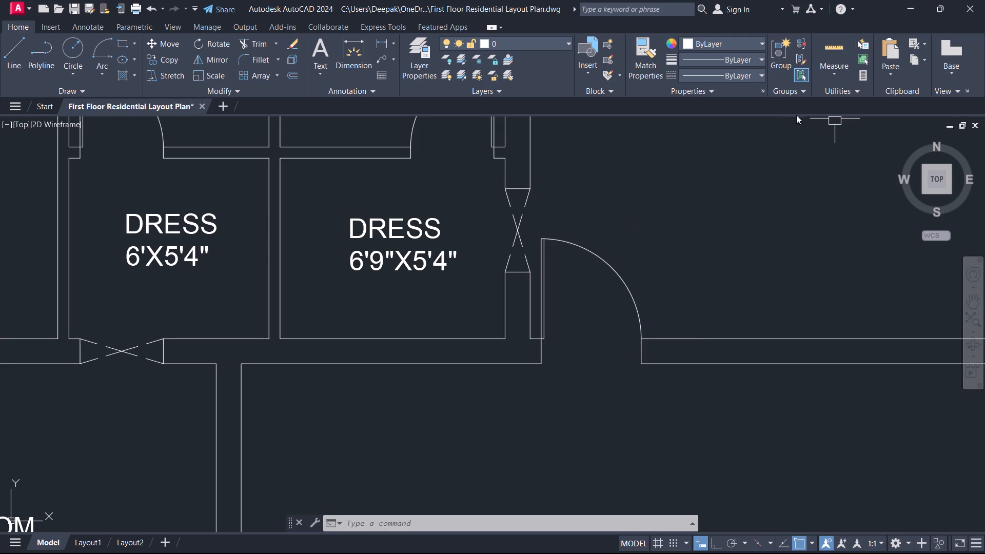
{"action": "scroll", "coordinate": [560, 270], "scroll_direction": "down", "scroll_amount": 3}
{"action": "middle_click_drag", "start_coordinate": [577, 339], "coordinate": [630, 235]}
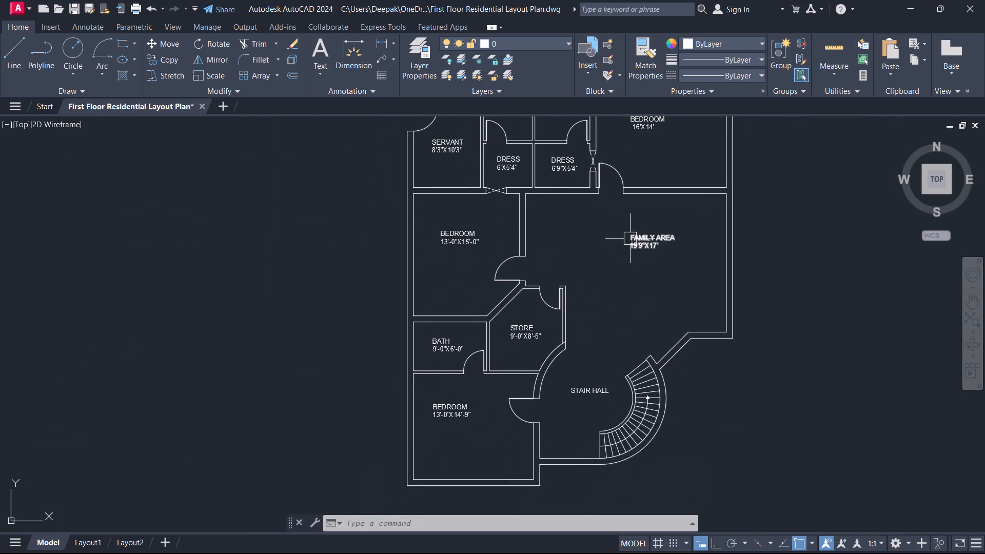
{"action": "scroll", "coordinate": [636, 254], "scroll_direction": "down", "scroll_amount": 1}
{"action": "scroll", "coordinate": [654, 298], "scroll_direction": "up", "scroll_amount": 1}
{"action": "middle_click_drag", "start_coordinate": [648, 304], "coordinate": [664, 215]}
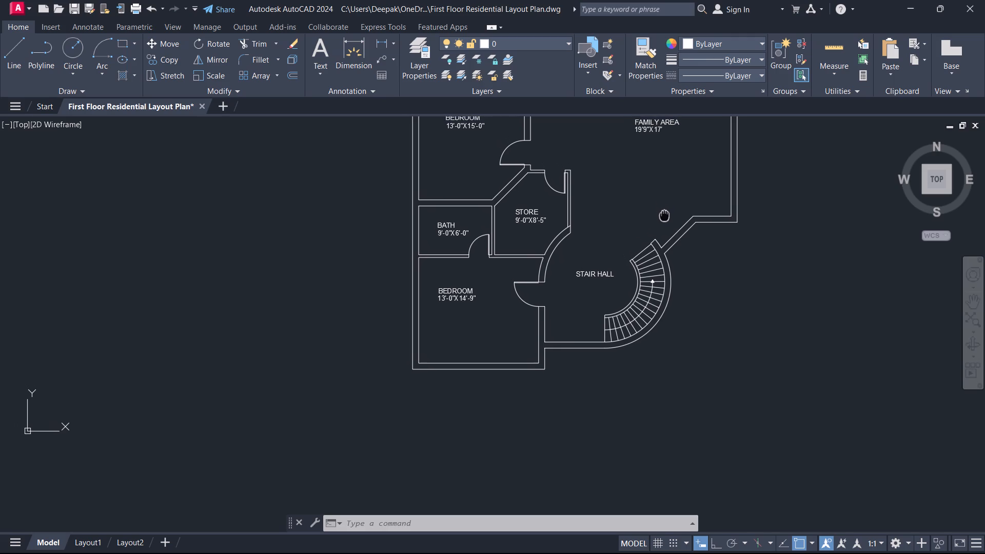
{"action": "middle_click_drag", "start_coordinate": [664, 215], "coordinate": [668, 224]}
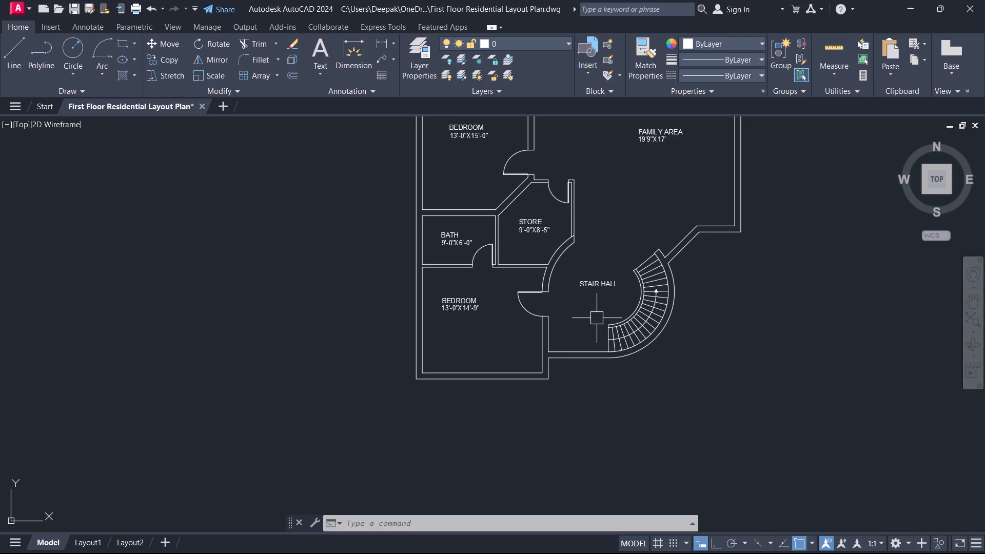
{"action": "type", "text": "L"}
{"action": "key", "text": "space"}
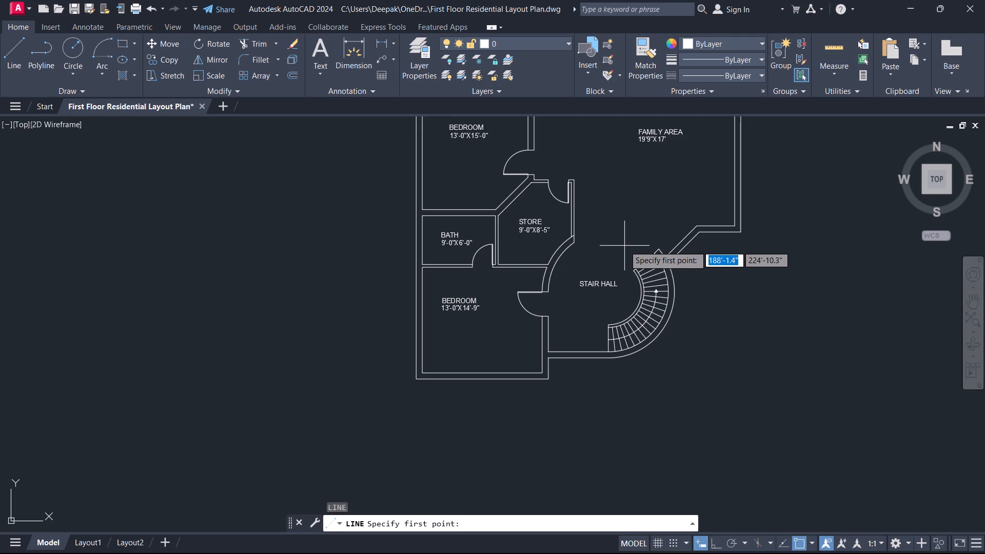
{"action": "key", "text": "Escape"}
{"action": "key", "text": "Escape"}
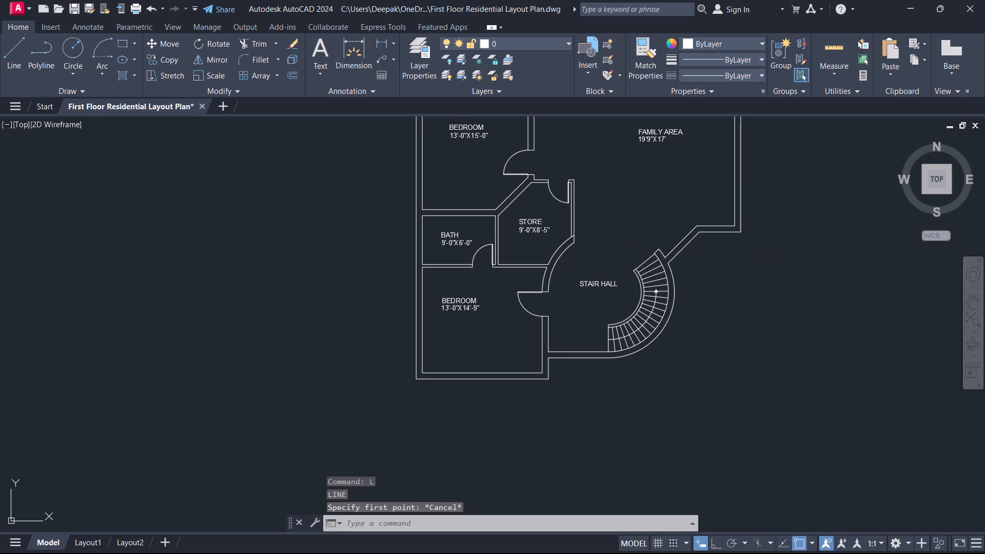
Draw a short line across the south wall of the 13'-0"X14'-9" bedroom, from the inner face's midpoint perpendicular to the outer face.
{"action": "type", "text": "L"}
{"action": "key", "text": "space"}
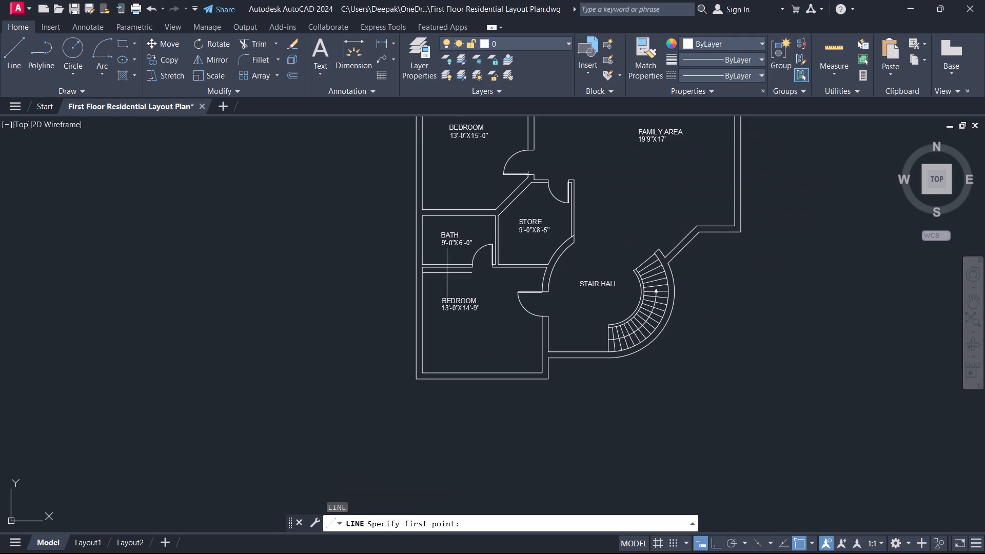
{"action": "scroll", "coordinate": [420, 379], "scroll_direction": "up", "scroll_amount": 3}
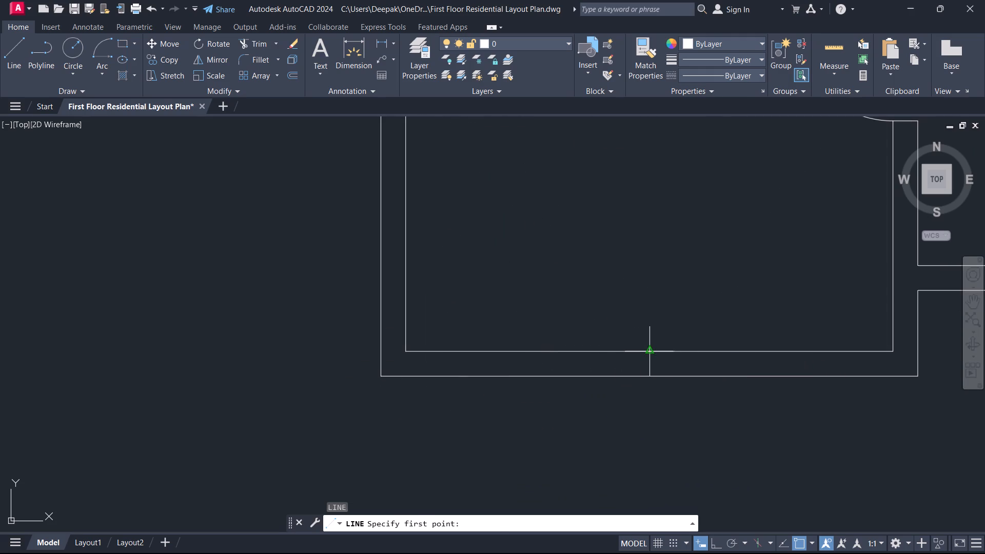
{"action": "left_click", "coordinate": [647, 349]}
{"action": "left_click", "coordinate": [649, 376]}
{"action": "right_click", "coordinate": [649, 376]}
{"action": "left_click", "coordinate": [677, 400]}
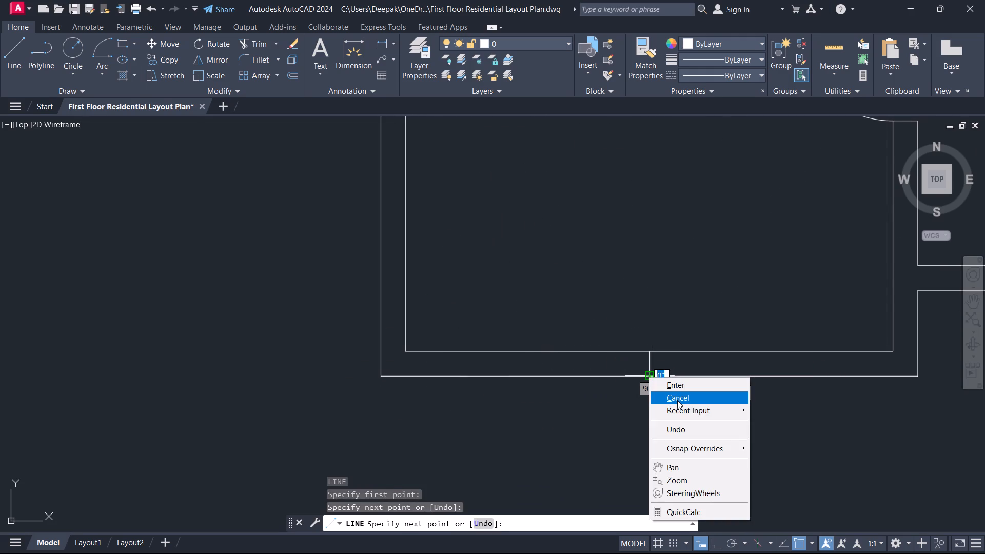
Offset the short line across the 13'-0"X14'-9" bedroom's south wall by 5' to both its east and west sides.
{"action": "scroll", "coordinate": [630, 351], "scroll_direction": "down", "scroll_amount": 2}
{"action": "middle_click_drag", "start_coordinate": [617, 305], "coordinate": [532, 289]}
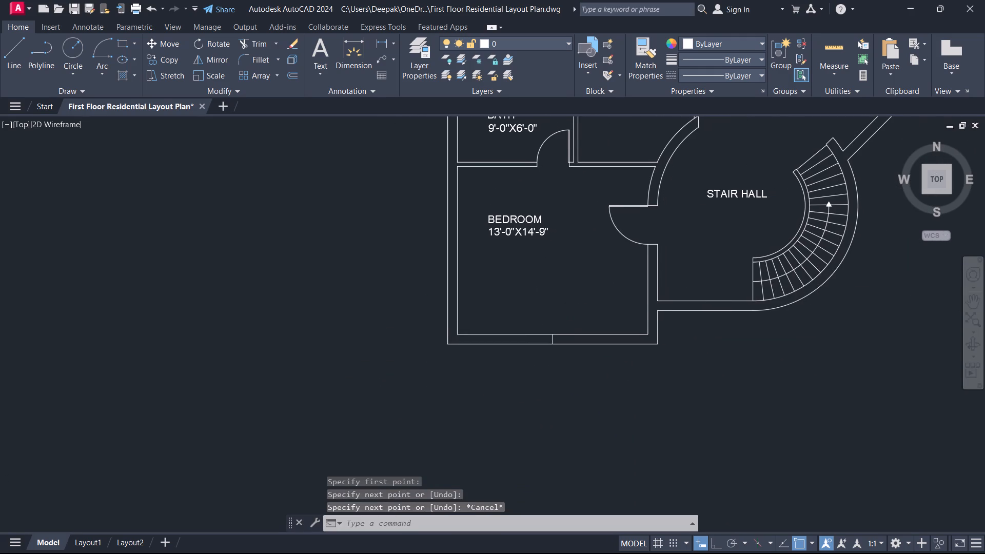
{"action": "type", "text": "O"}
{"action": "key", "text": "space"}
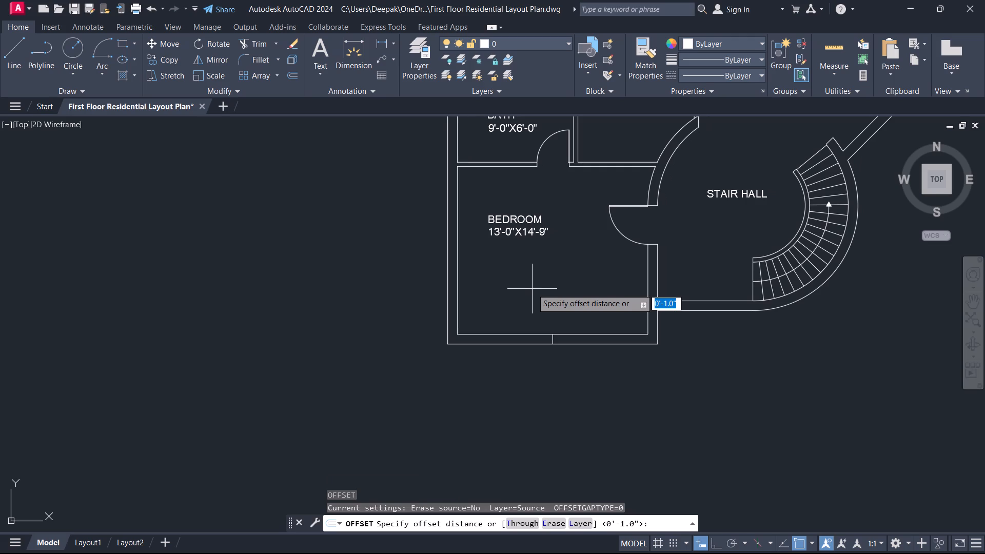
{"action": "type", "text": "5'"}
{"action": "key", "text": "Return"}
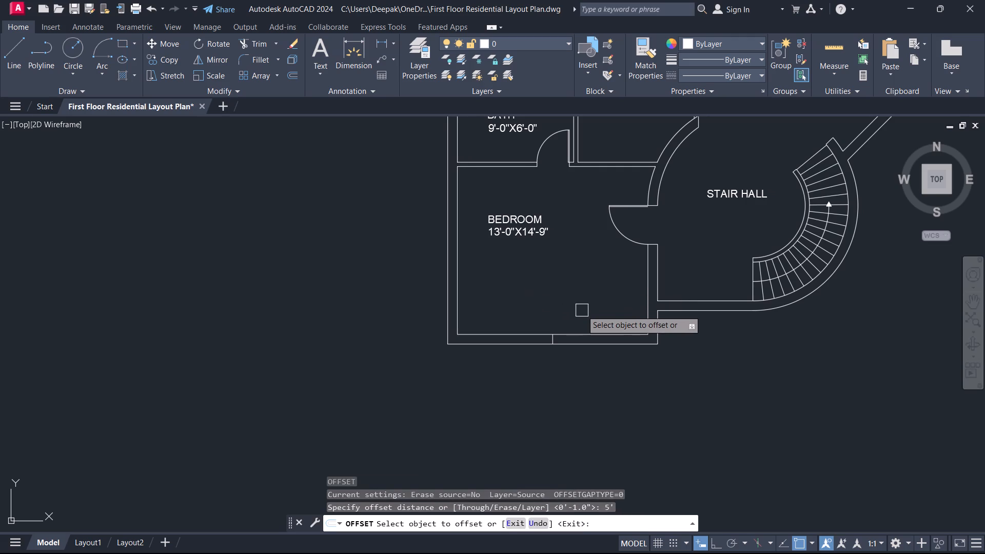
{"action": "scroll", "coordinate": [582, 310], "scroll_direction": "up", "scroll_amount": 2}
{"action": "scroll", "coordinate": [533, 341], "scroll_direction": "up", "scroll_amount": 2}
{"action": "left_click", "coordinate": [474, 433]}
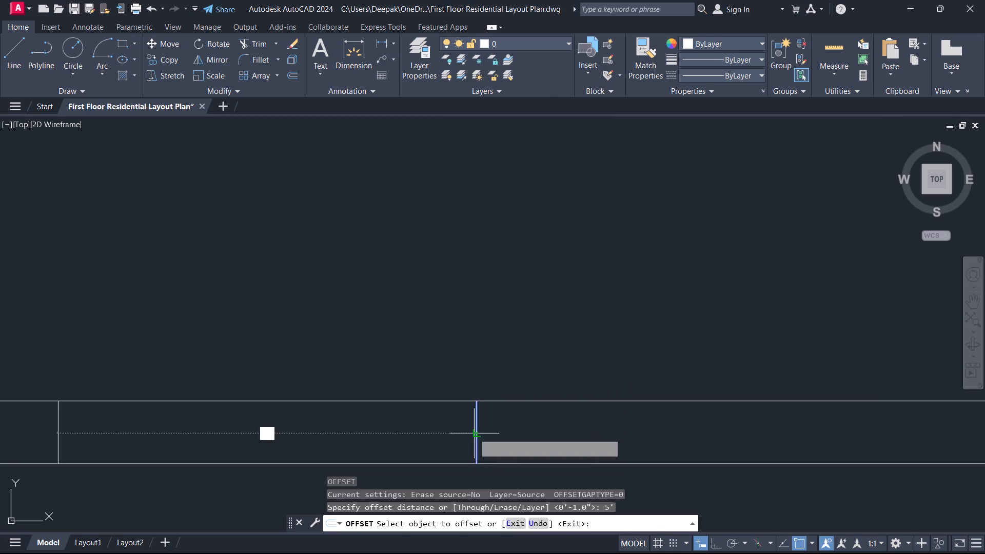
{"action": "left_click", "coordinate": [399, 441]}
{"action": "left_click", "coordinate": [484, 440]}
{"action": "left_click", "coordinate": [478, 440]}
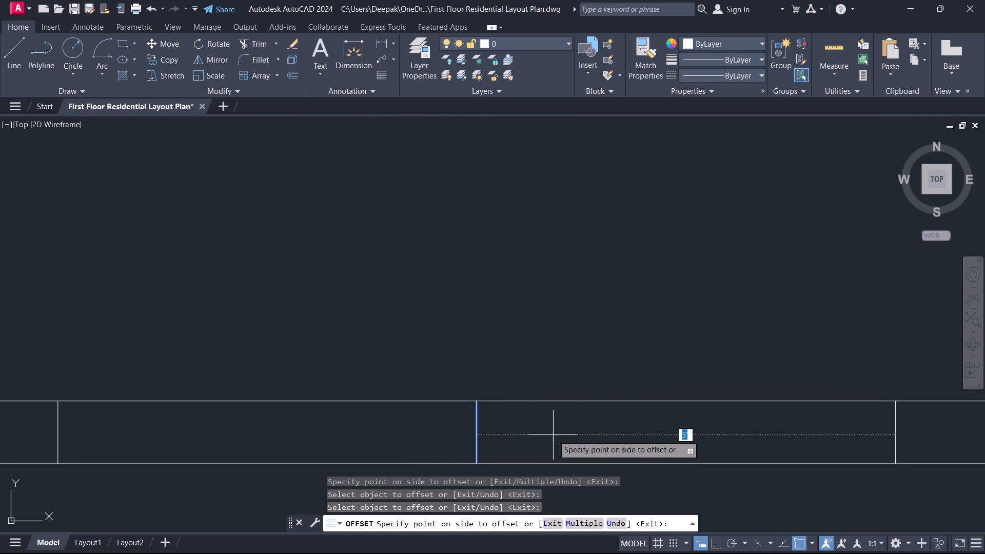
{"action": "left_click", "coordinate": [553, 435]}
{"action": "right_click", "coordinate": [553, 435]}
{"action": "left_click", "coordinate": [605, 321]}
Delete the original middle line between the two offset jamb lines in the bedroom's south wall.
{"action": "left_click", "coordinate": [519, 442]}
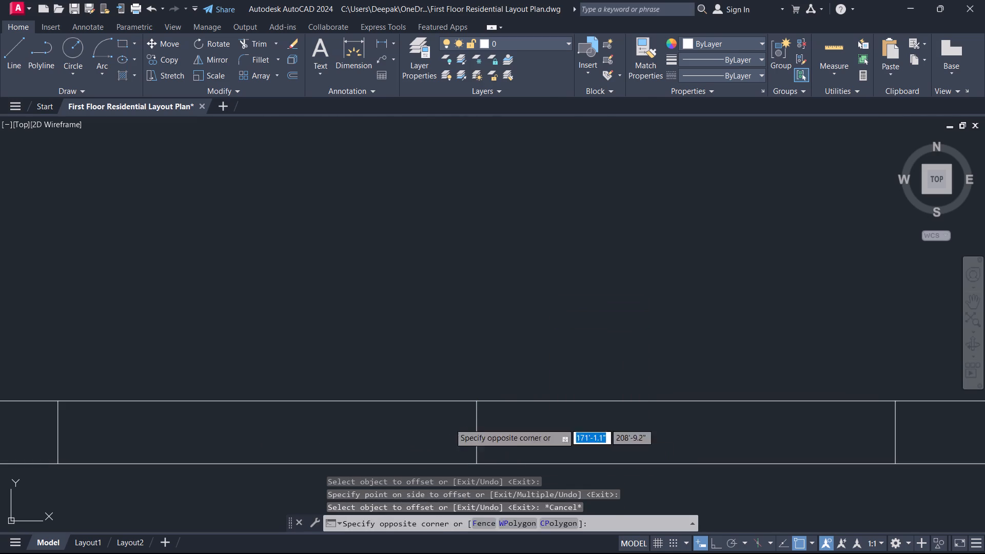
{"action": "left_click", "coordinate": [425, 418]}
{"action": "key", "text": "Delete"}
Draw a horizontal line along the south wall's centre, joining the midpoints of the east and west jamb lines.
{"action": "type", "text": "L"}
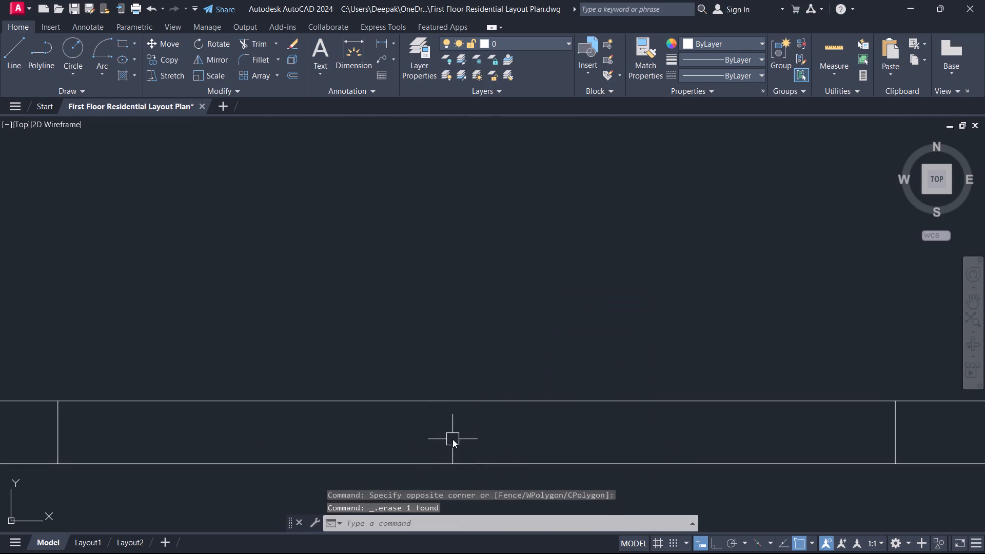
{"action": "key", "text": "space"}
{"action": "middle_click_drag", "start_coordinate": [487, 419], "coordinate": [506, 330]}
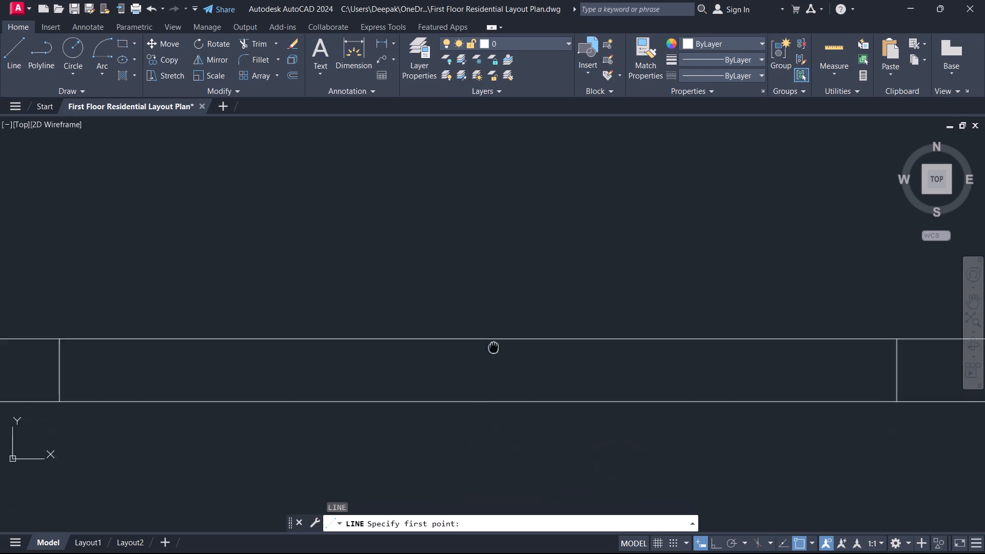
{"action": "middle_click_drag", "start_coordinate": [506, 330], "coordinate": [523, 311]}
{"action": "scroll", "coordinate": [545, 337], "scroll_direction": "down", "scroll_amount": 1}
{"action": "scroll", "coordinate": [583, 353], "scroll_direction": "up", "scroll_amount": 1}
{"action": "scroll", "coordinate": [674, 330], "scroll_direction": "down", "scroll_amount": 1}
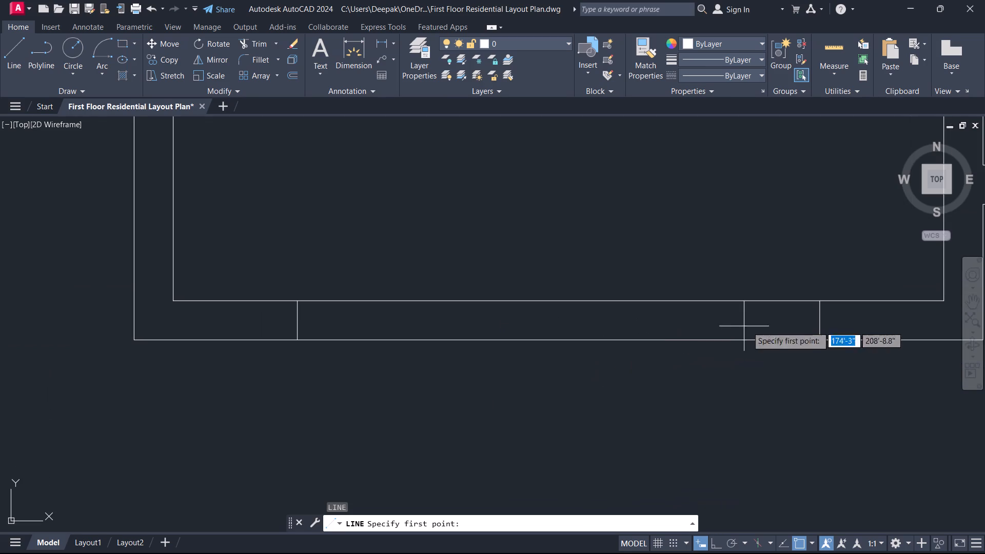
{"action": "left_click", "coordinate": [823, 319]}
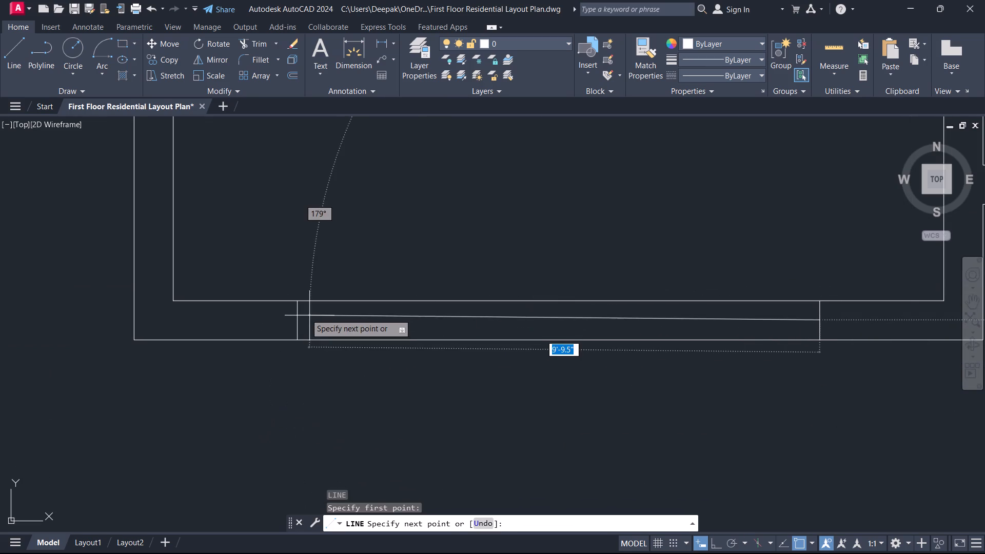
{"action": "left_click", "coordinate": [300, 324]}
{"action": "right_click", "coordinate": [348, 320]}
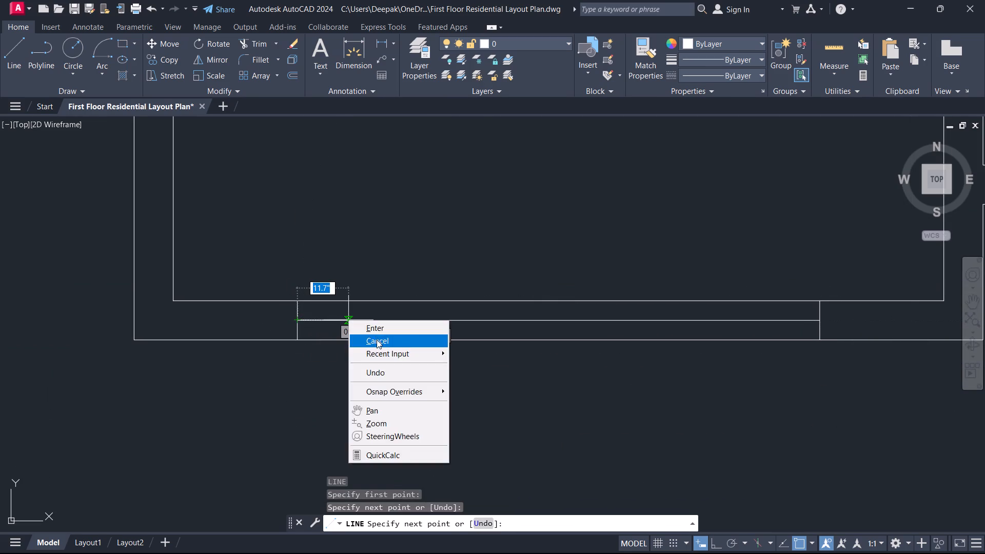
{"action": "left_click", "coordinate": [377, 340]}
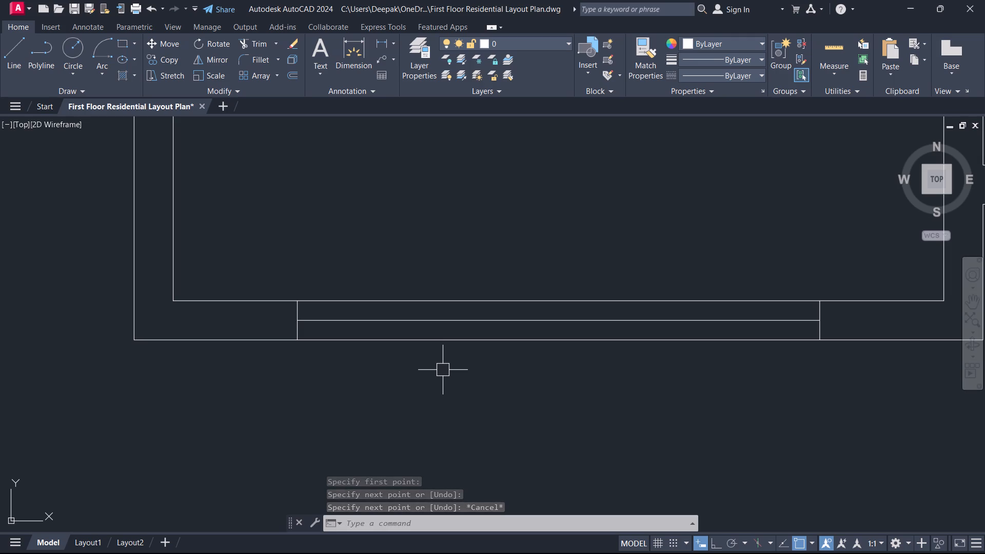
Offset the horizontal centre line of the south wall opening by 1" to both its north and south sides.
{"action": "type", "text": "O"}
{"action": "key", "text": "space"}
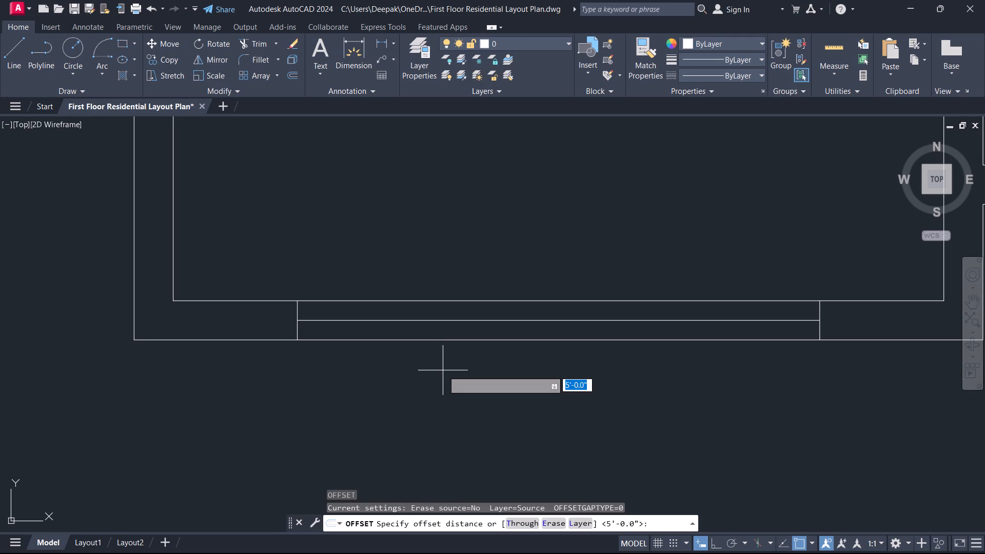
{"action": "key", "text": "1"}
{"action": "key", "text": "Return"}
{"action": "scroll", "coordinate": [443, 370], "scroll_direction": "up", "scroll_amount": 3}
{"action": "left_click", "coordinate": [446, 232]}
{"action": "left_click", "coordinate": [447, 212]}
{"action": "left_click", "coordinate": [439, 236]}
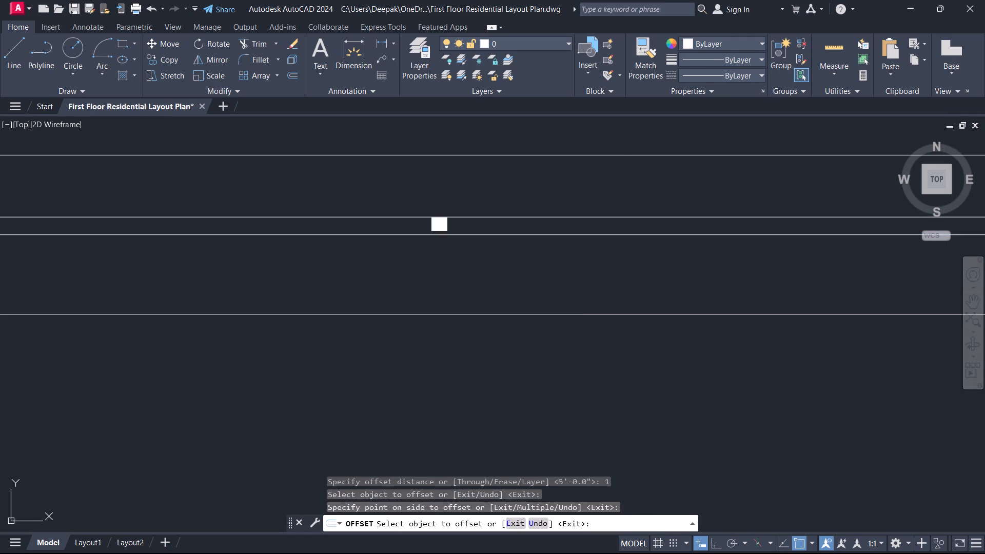
{"action": "left_click", "coordinate": [440, 269]}
{"action": "right_click", "coordinate": [440, 270]}
{"action": "left_click", "coordinate": [464, 301]}
{"action": "left_click", "coordinate": [460, 294]}
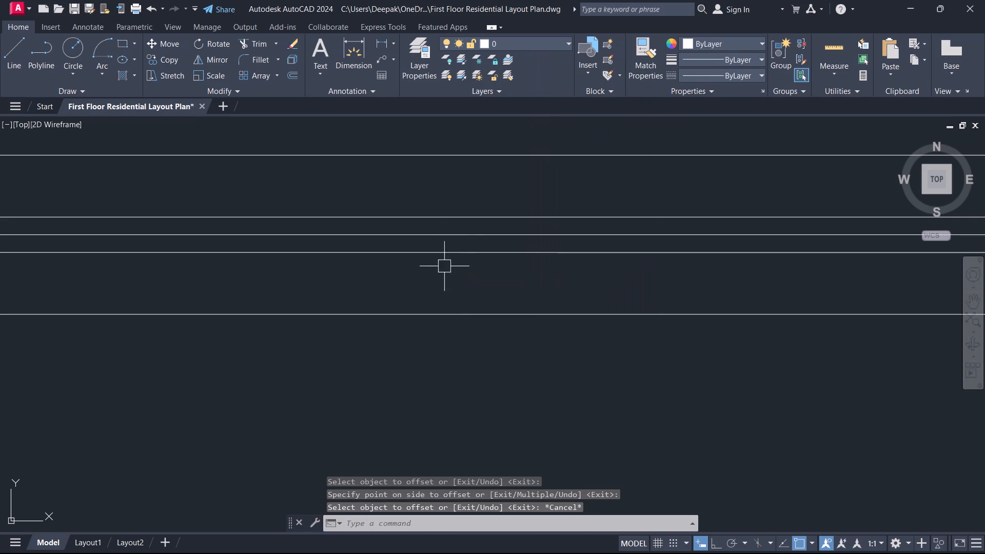
Delete the original centre line between the two 1" offset lines in the bedroom's south window.
{"action": "scroll", "coordinate": [444, 237], "scroll_direction": "up", "scroll_amount": 2}
{"action": "left_click", "coordinate": [454, 251]}
{"action": "left_click", "coordinate": [431, 228]}
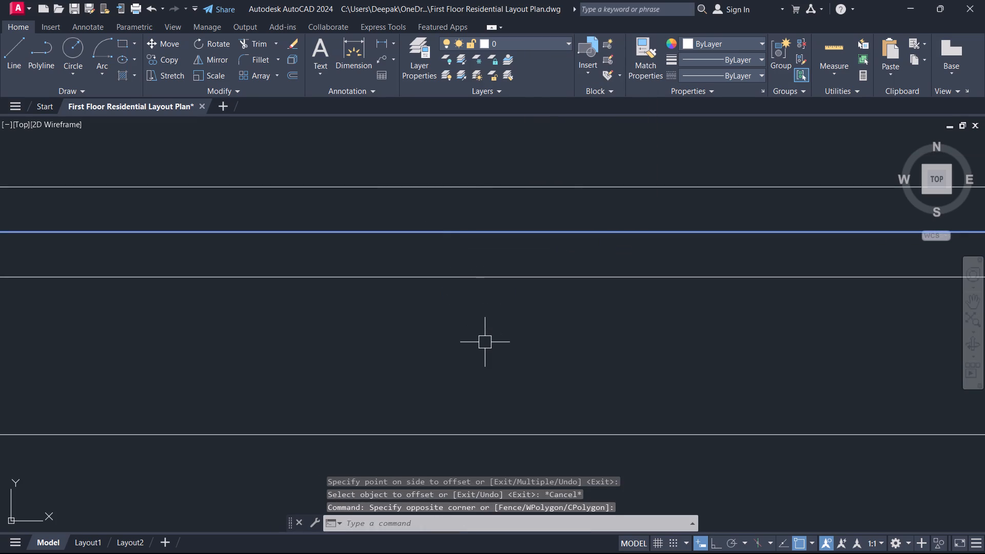
{"action": "key", "text": "Delete"}
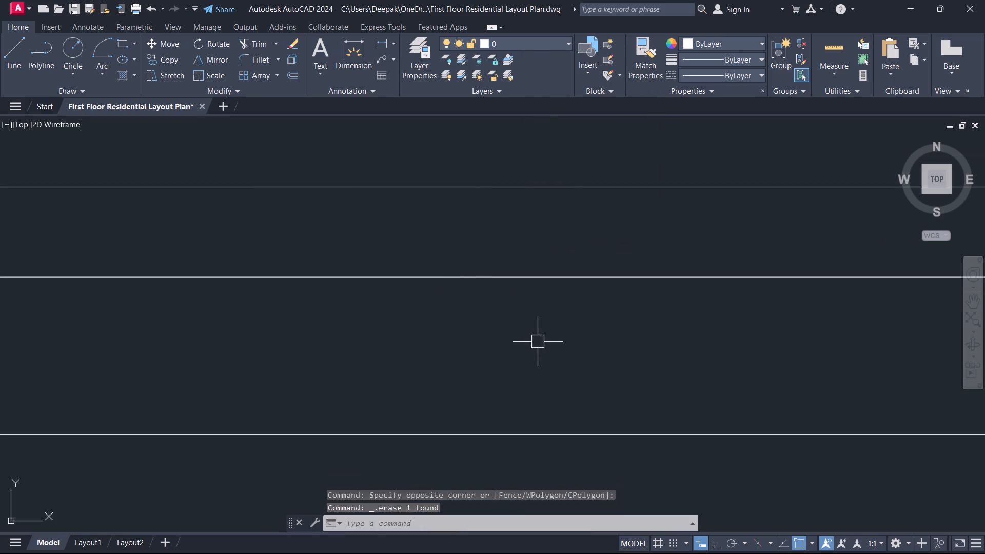
Draw a short line across the west wall of the 9'-0"X6'-0" bath, from the inner face's midpoint perpendicular to the outer face.
{"action": "scroll", "coordinate": [514, 316], "scroll_direction": "down", "scroll_amount": 1}
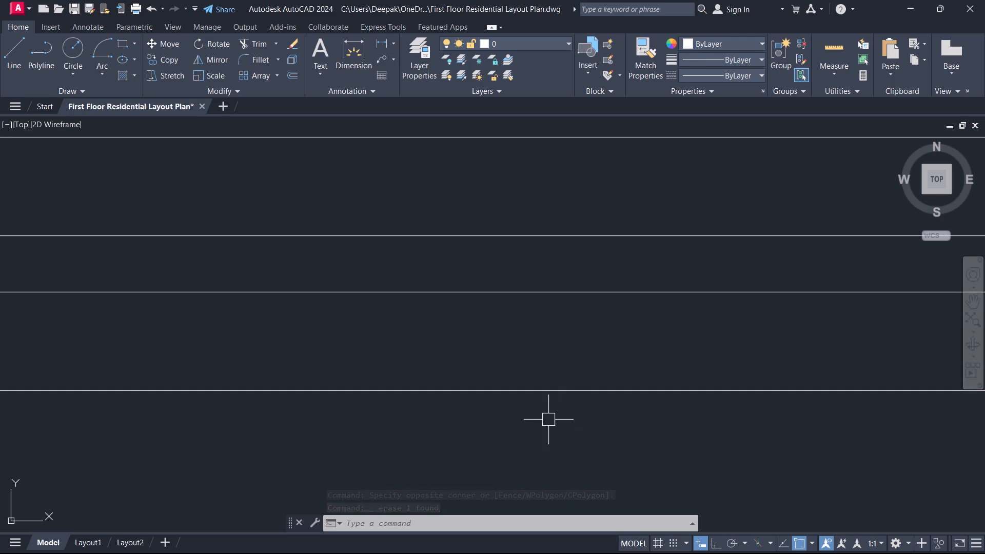
{"action": "scroll", "coordinate": [538, 314], "scroll_direction": "down", "scroll_amount": 6}
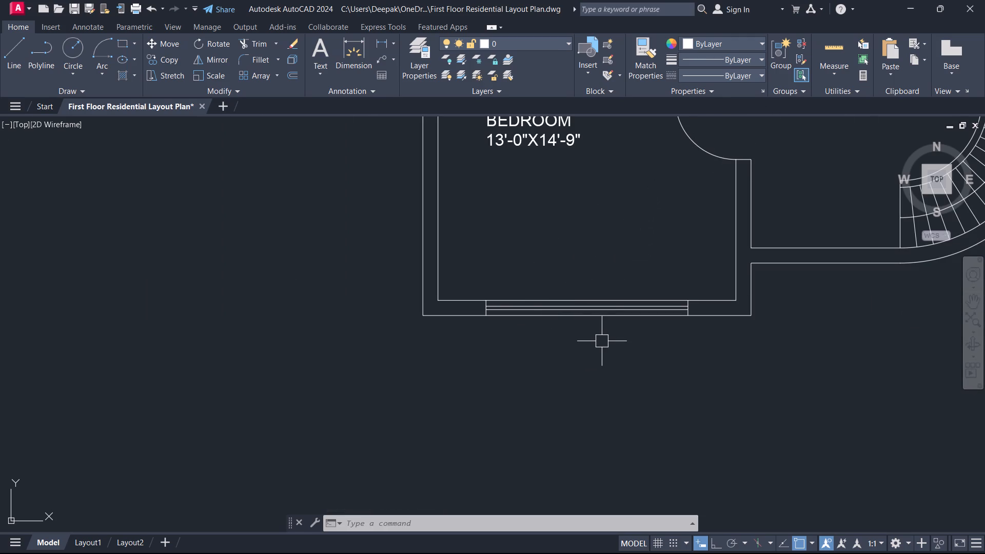
{"action": "scroll", "coordinate": [546, 263], "scroll_direction": "down", "scroll_amount": 2}
{"action": "middle_click_drag", "start_coordinate": [546, 263], "coordinate": [520, 290]}
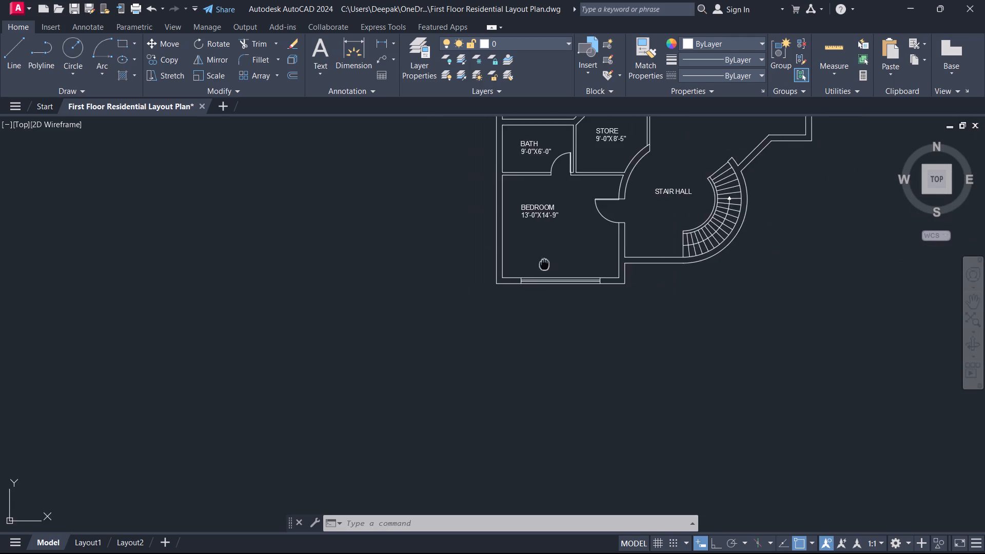
{"action": "middle_click_drag", "start_coordinate": [520, 290], "coordinate": [391, 437]}
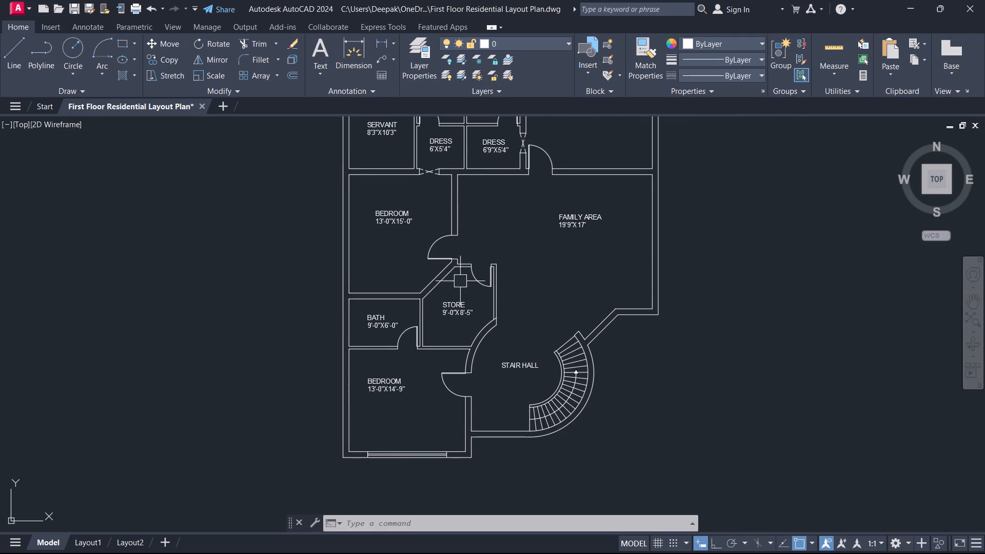
{"action": "scroll", "coordinate": [354, 336], "scroll_direction": "up", "scroll_amount": 2}
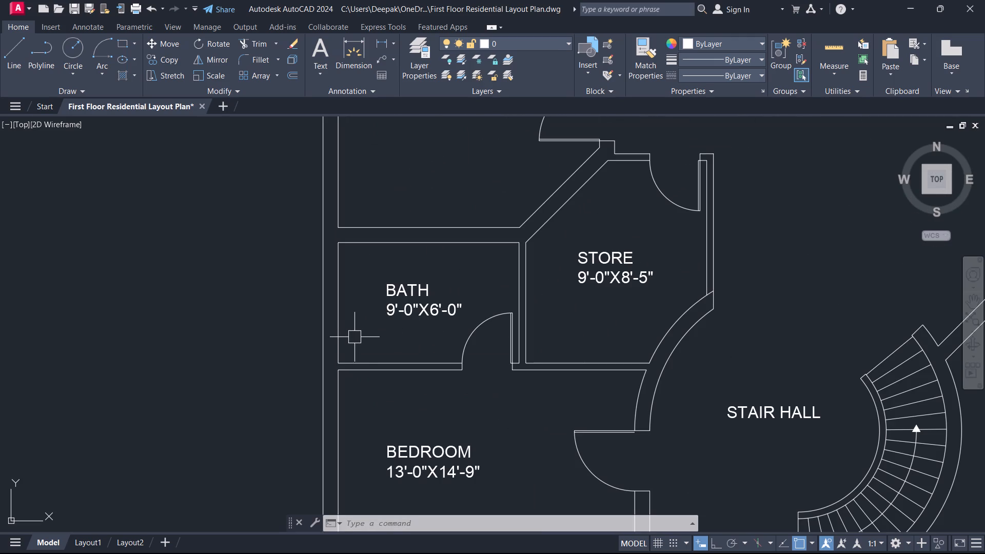
{"action": "type", "text": "L"}
{"action": "key", "text": "space"}
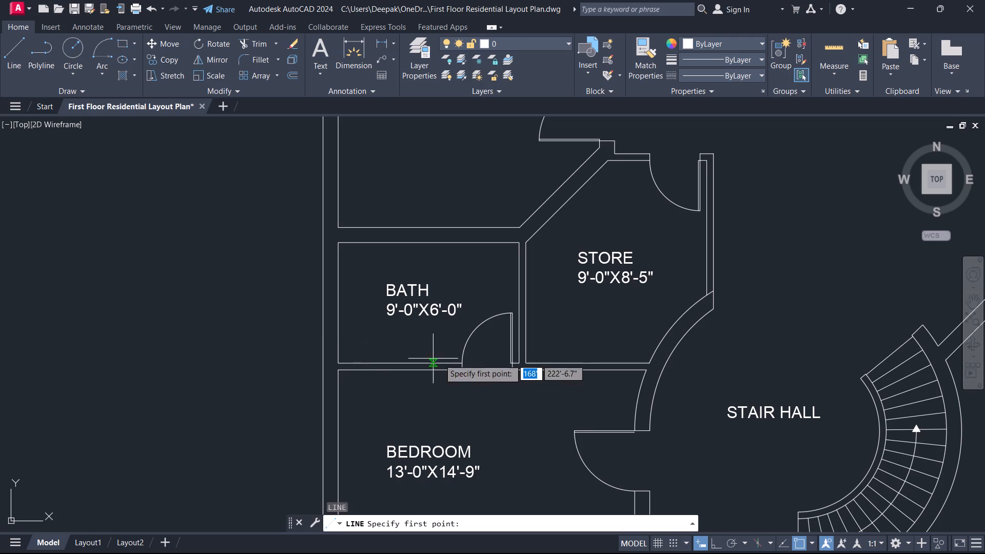
{"action": "left_click", "coordinate": [339, 301]}
{"action": "left_click", "coordinate": [324, 300]}
{"action": "right_click", "coordinate": [324, 300]}
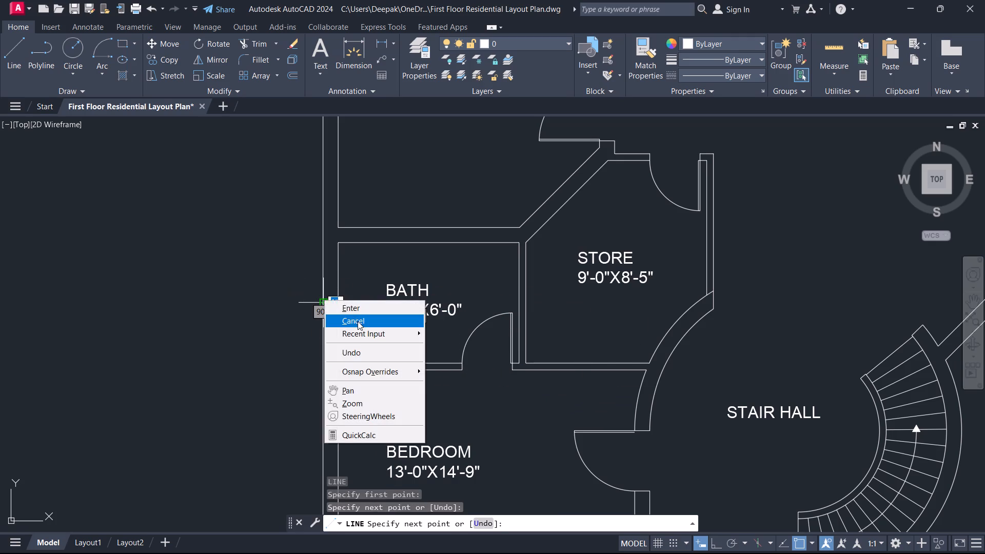
{"action": "left_click", "coordinate": [358, 321]}
Offset the short line across the bath's west wall by 1' to both its north and south sides.
{"action": "scroll", "coordinate": [349, 315], "scroll_direction": "up", "scroll_amount": 1}
{"action": "type", "text": "O"}
{"action": "key", "text": "space"}
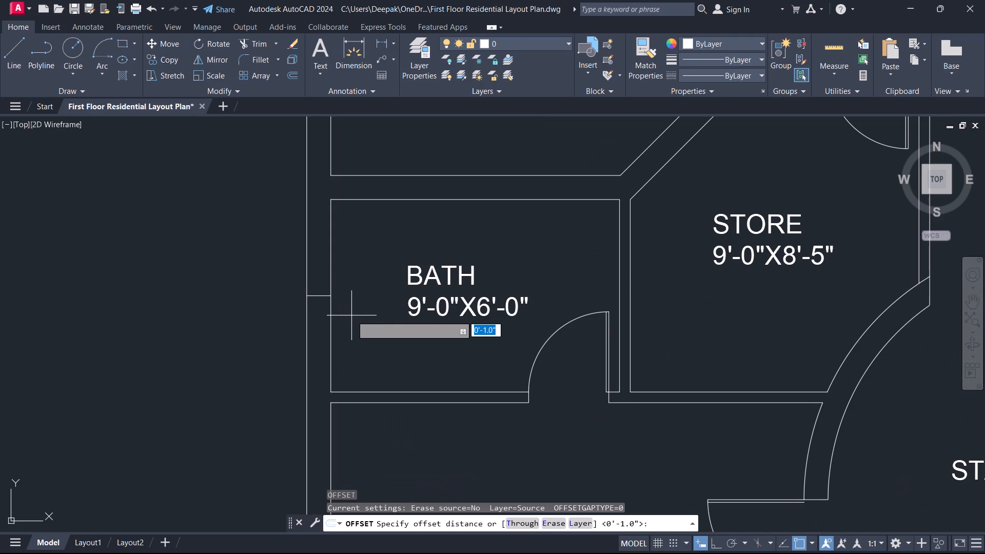
{"action": "type", "text": "1'"}
{"action": "key", "text": "Return"}
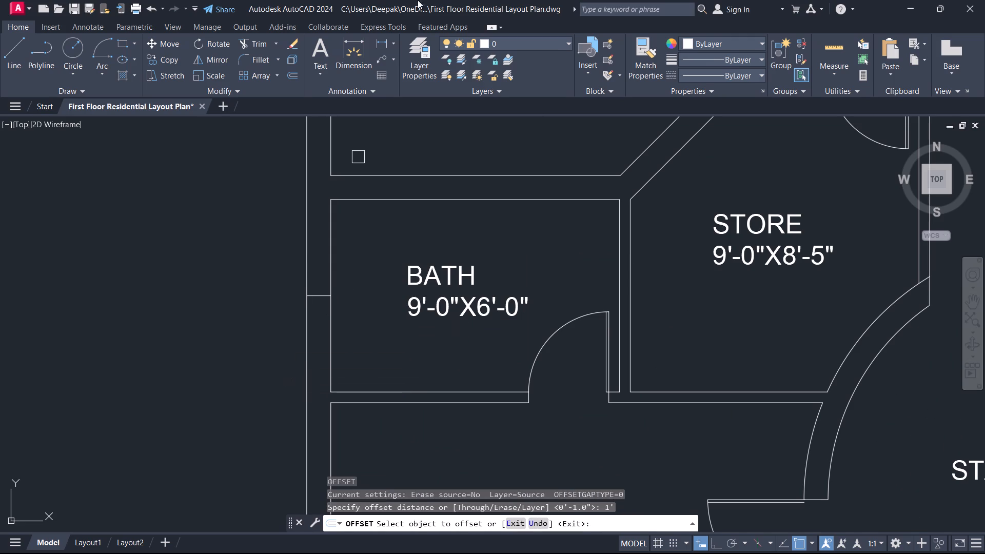
{"action": "scroll", "coordinate": [319, 281], "scroll_direction": "up", "scroll_amount": 2}
{"action": "left_click", "coordinate": [310, 304]}
{"action": "left_click", "coordinate": [324, 255]}
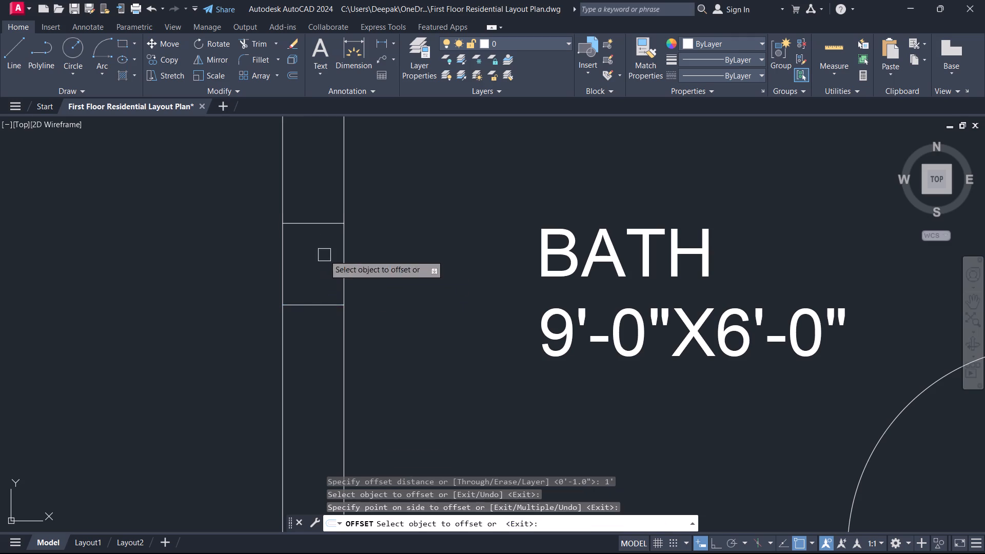
{"action": "left_click", "coordinate": [313, 304]}
{"action": "left_click", "coordinate": [313, 339]}
{"action": "right_click", "coordinate": [314, 339]}
{"action": "left_click", "coordinate": [341, 366]}
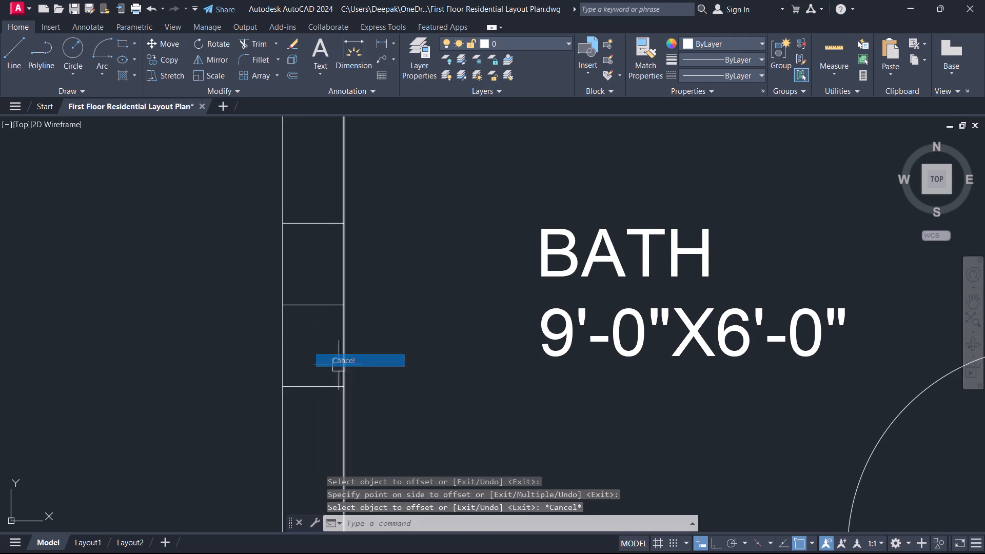
Delete the original middle line between the two offset jamb lines in the bath's west wall.
{"action": "left_click_drag", "start_coordinate": [323, 338], "coordinate": [315, 322]}
{"action": "left_click", "coordinate": [299, 272]}
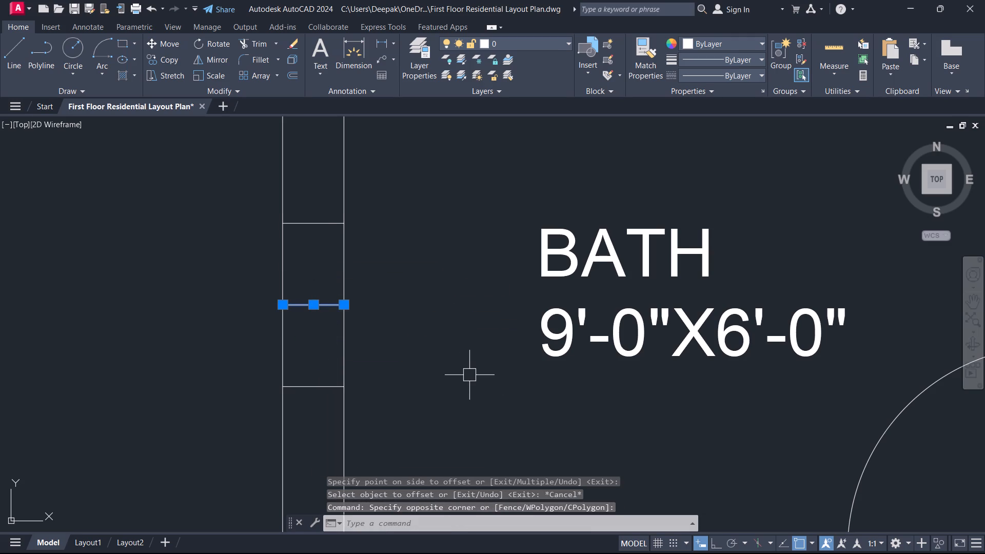
{"action": "key", "text": "Delete"}
Draw a vertical line along the bath's west wall centre, joining the midpoints of the north and south jamb lines.
{"action": "type", "text": "L"}
{"action": "key", "text": "space"}
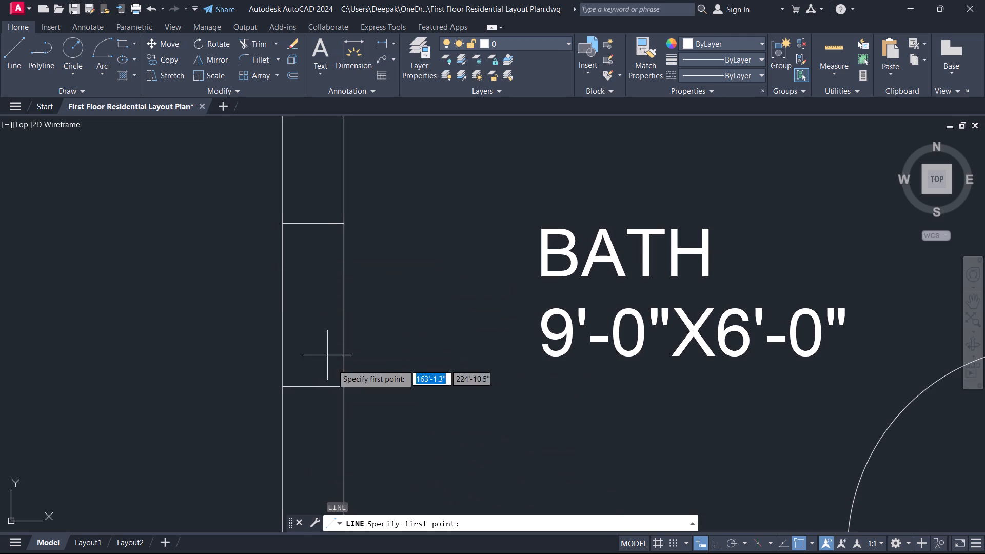
{"action": "left_click", "coordinate": [317, 223]}
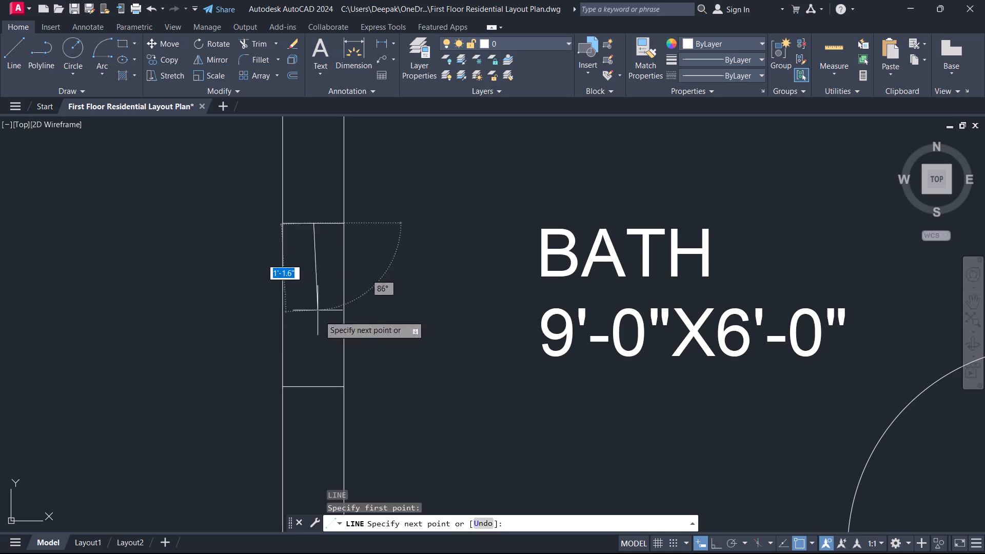
{"action": "left_click", "coordinate": [312, 388]}
{"action": "right_click", "coordinate": [312, 388]}
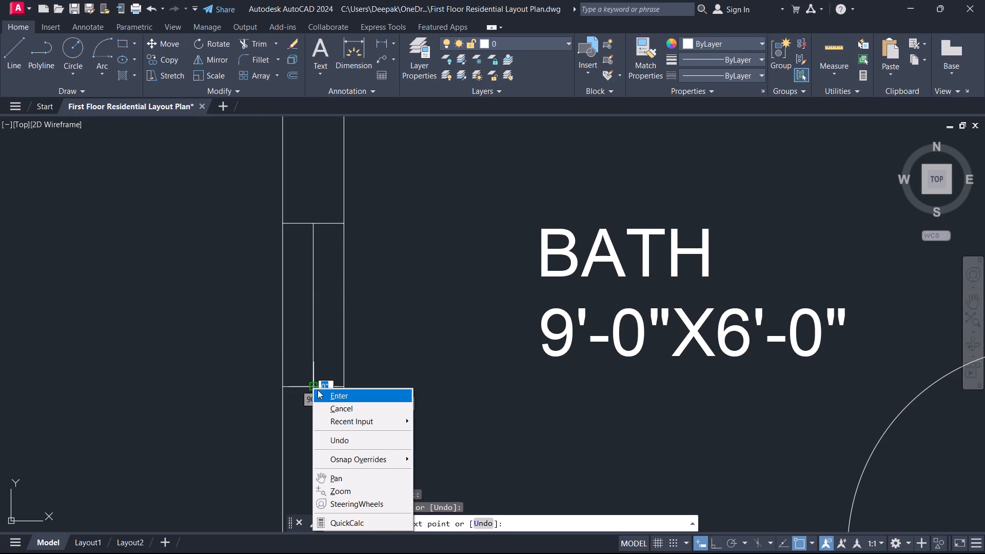
{"action": "left_click", "coordinate": [331, 407]}
Offset the vertical centre line of the bath's west wall opening by 1" to both its east and west sides.
{"action": "type", "text": "O 1"}
{"action": "key", "text": "Return"}
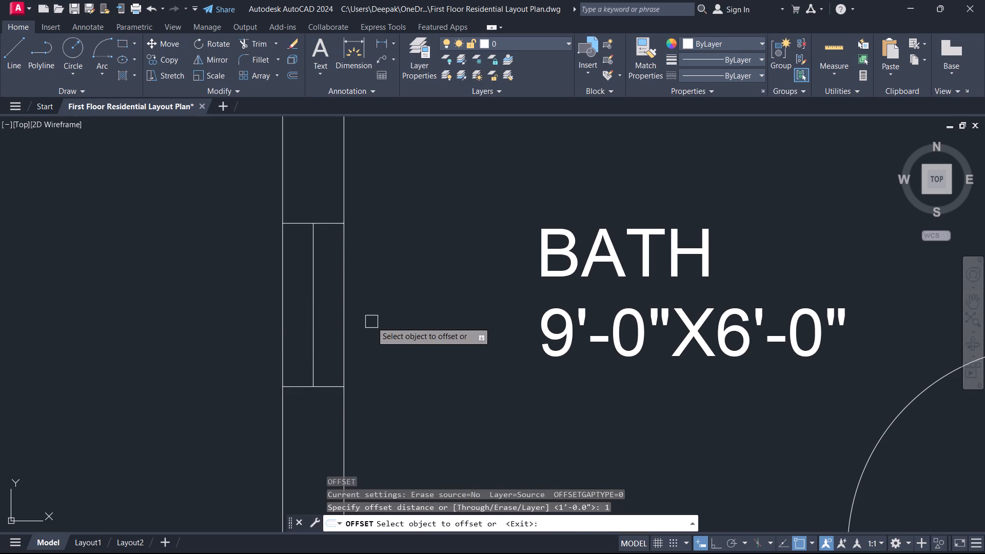
{"action": "scroll", "coordinate": [344, 312], "scroll_direction": "up", "scroll_amount": 2}
{"action": "left_click", "coordinate": [274, 321]}
{"action": "left_click", "coordinate": [306, 330]}
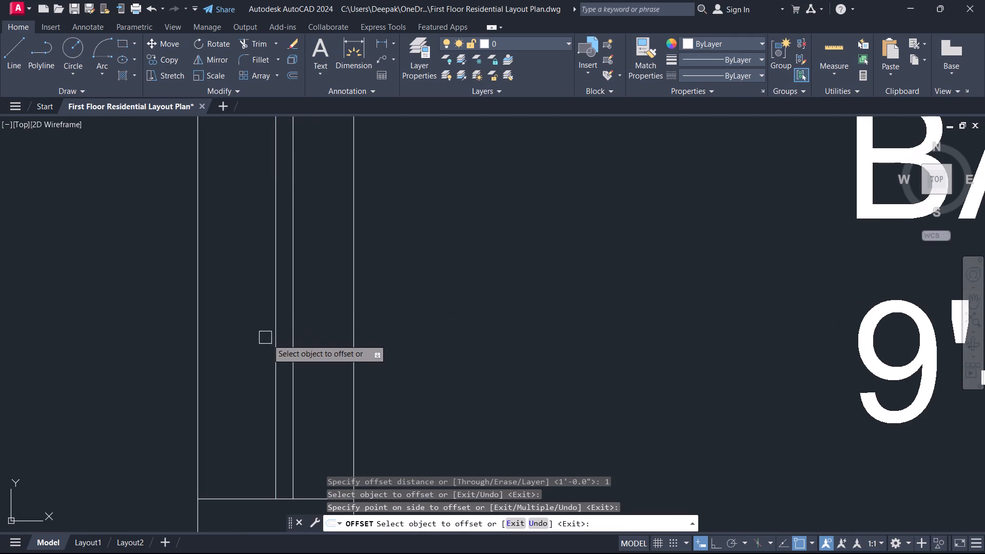
{"action": "left_click", "coordinate": [275, 343]}
{"action": "left_click", "coordinate": [246, 347]}
{"action": "right_click", "coordinate": [246, 347]}
{"action": "left_click", "coordinate": [290, 371]}
{"action": "scroll", "coordinate": [287, 371], "scroll_direction": "up", "scroll_amount": 2}
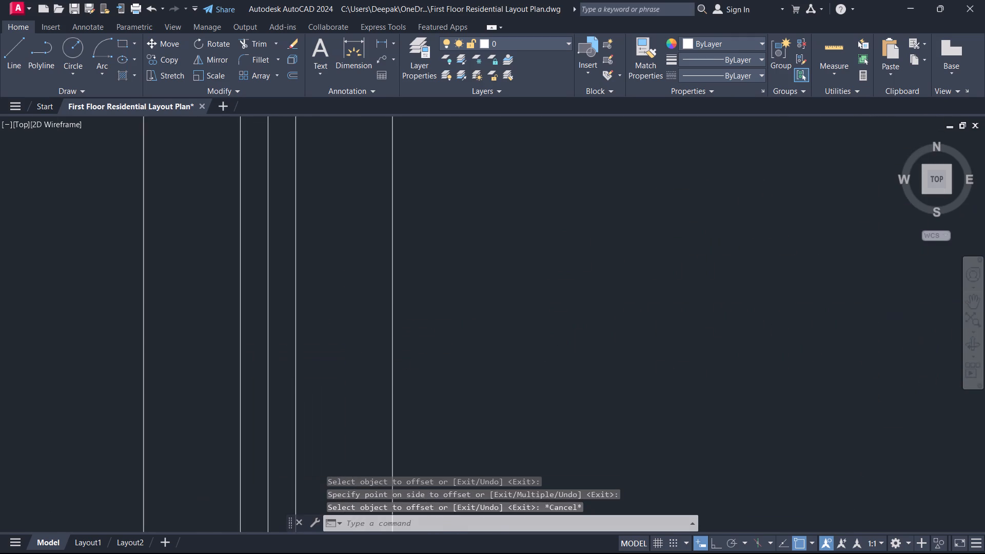
Delete the vertical centre line between the two offset window lines in the bath's west wall.
{"action": "left_click", "coordinate": [286, 370]}
{"action": "left_click", "coordinate": [251, 335]}
{"action": "scroll", "coordinate": [304, 370], "scroll_direction": "down", "scroll_amount": 4}
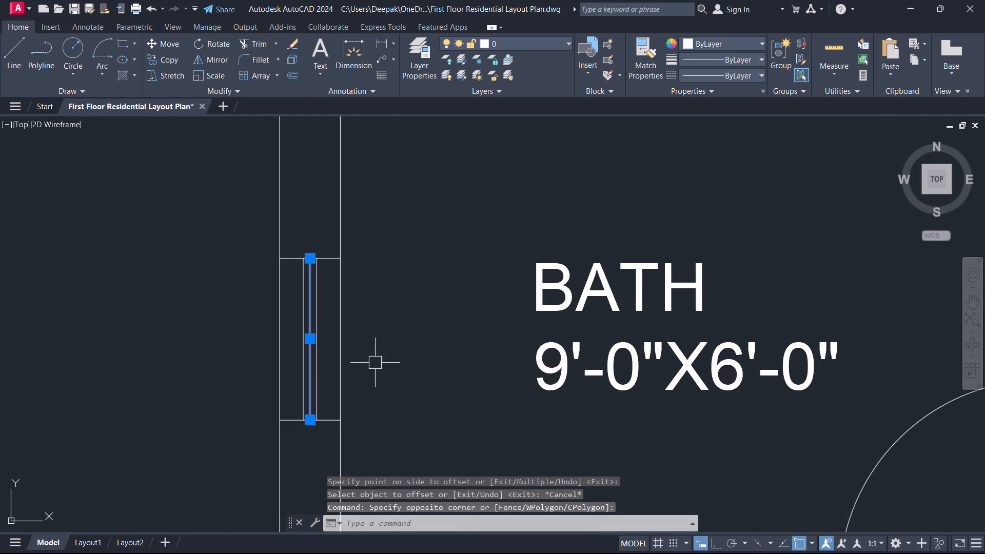
{"action": "key", "text": "Delete"}
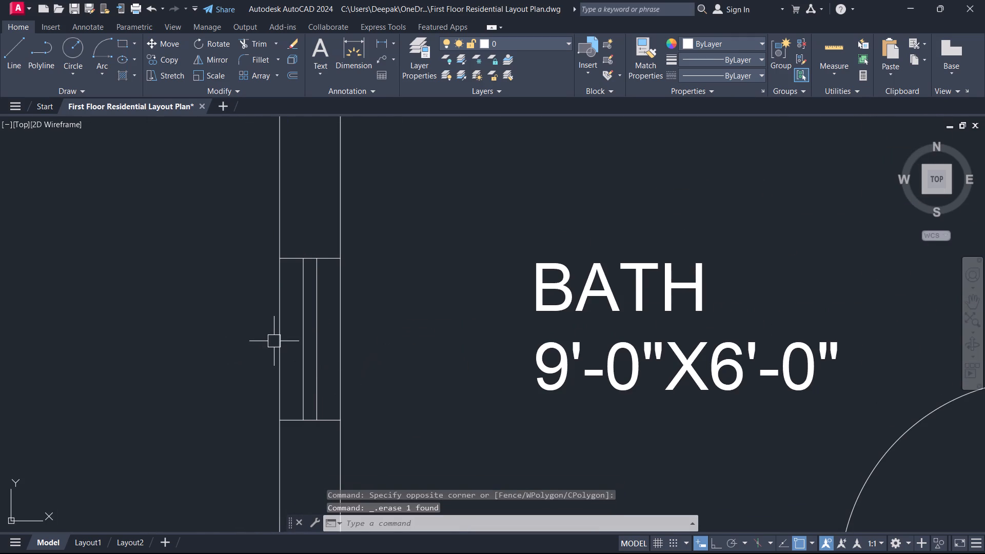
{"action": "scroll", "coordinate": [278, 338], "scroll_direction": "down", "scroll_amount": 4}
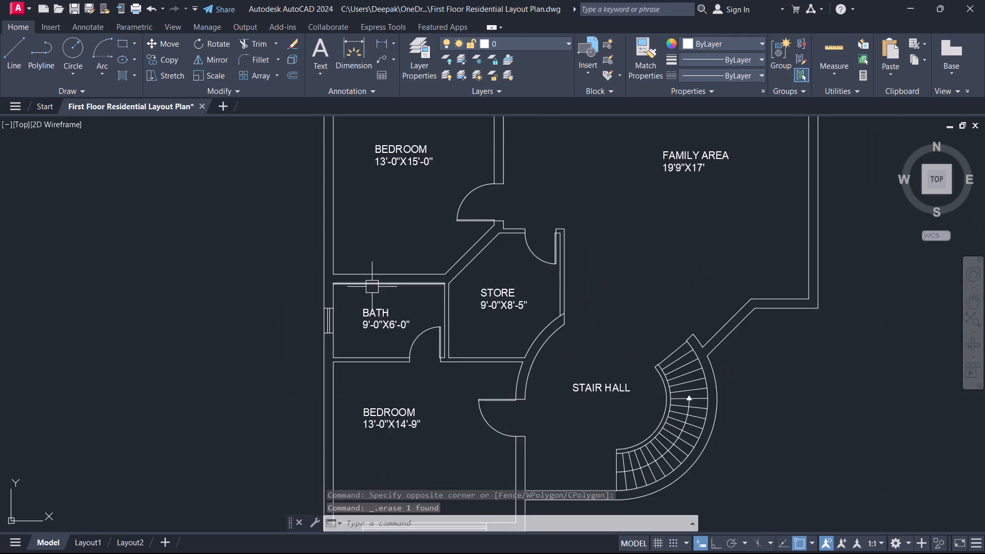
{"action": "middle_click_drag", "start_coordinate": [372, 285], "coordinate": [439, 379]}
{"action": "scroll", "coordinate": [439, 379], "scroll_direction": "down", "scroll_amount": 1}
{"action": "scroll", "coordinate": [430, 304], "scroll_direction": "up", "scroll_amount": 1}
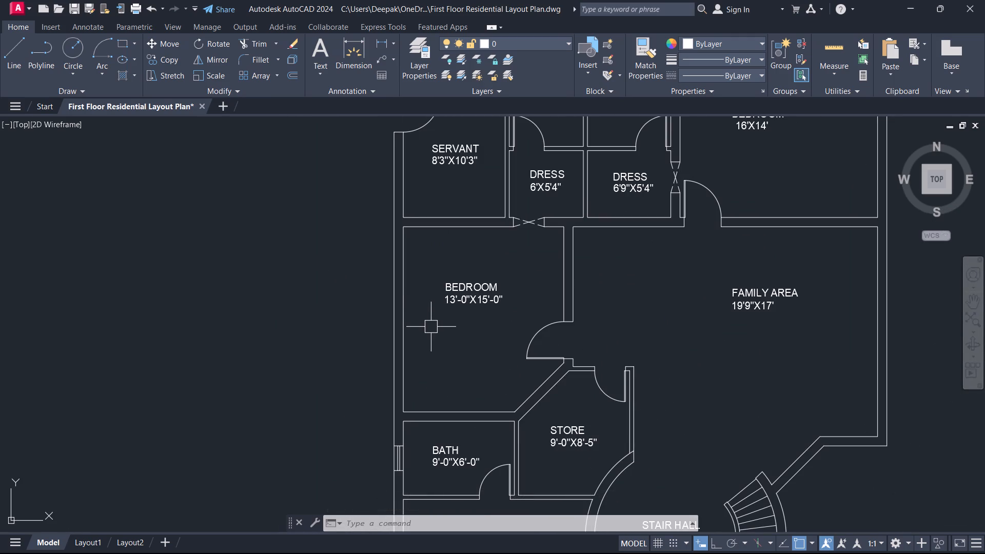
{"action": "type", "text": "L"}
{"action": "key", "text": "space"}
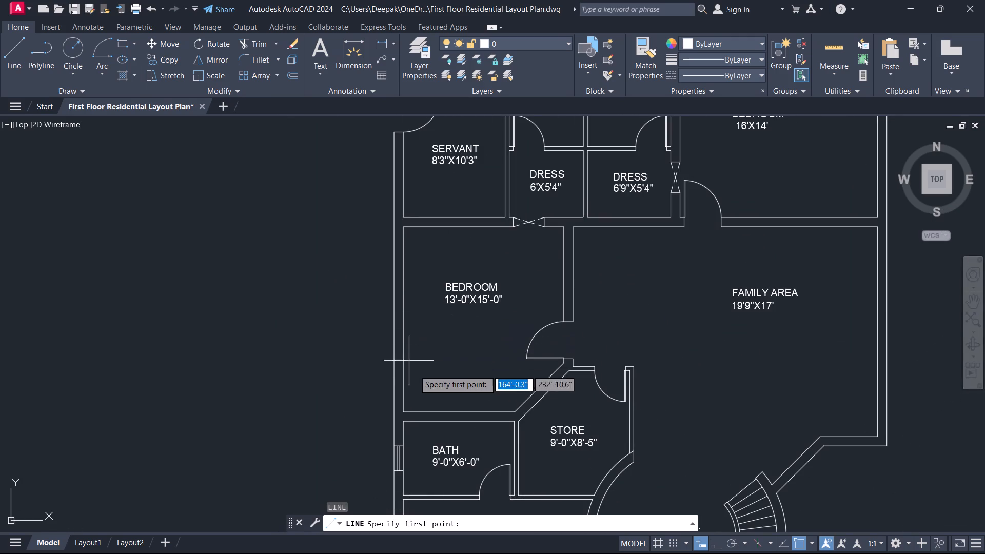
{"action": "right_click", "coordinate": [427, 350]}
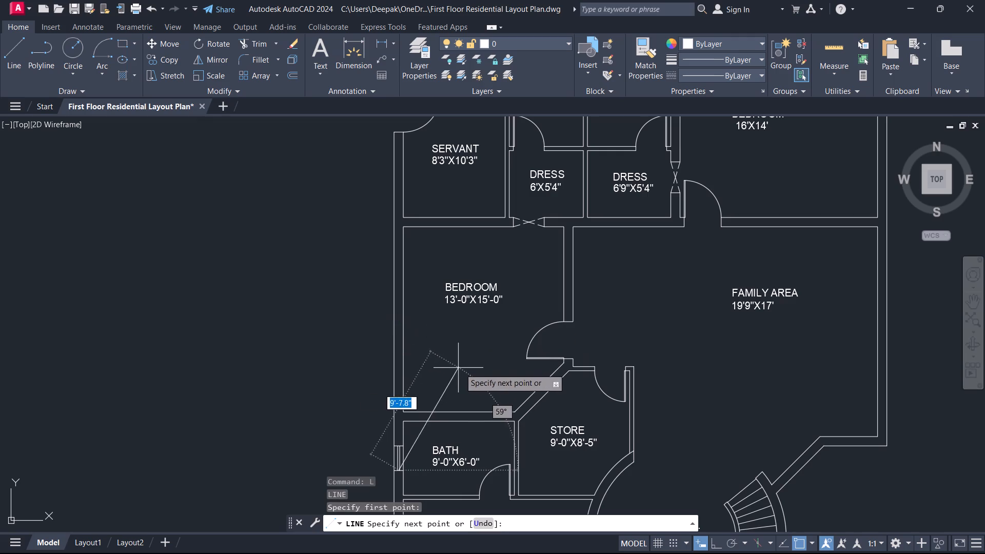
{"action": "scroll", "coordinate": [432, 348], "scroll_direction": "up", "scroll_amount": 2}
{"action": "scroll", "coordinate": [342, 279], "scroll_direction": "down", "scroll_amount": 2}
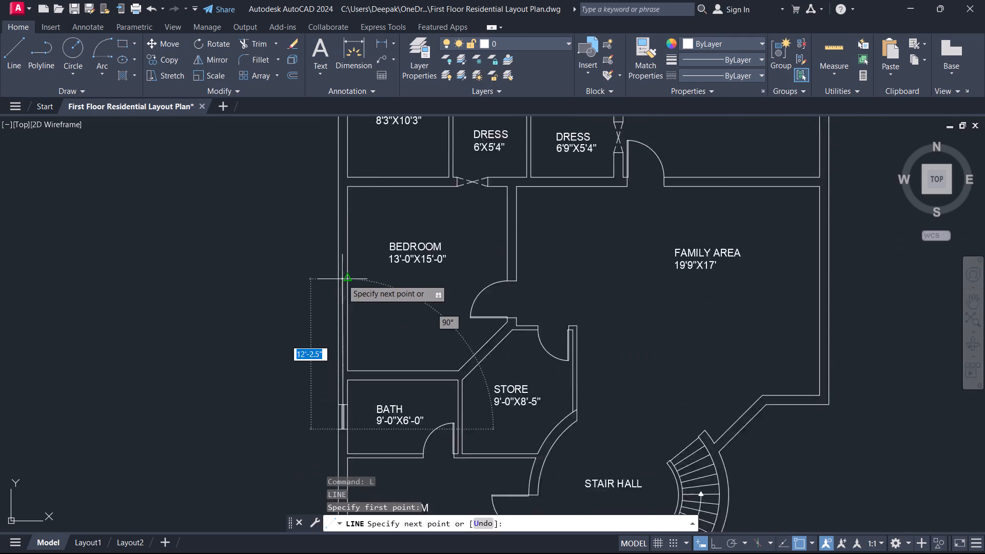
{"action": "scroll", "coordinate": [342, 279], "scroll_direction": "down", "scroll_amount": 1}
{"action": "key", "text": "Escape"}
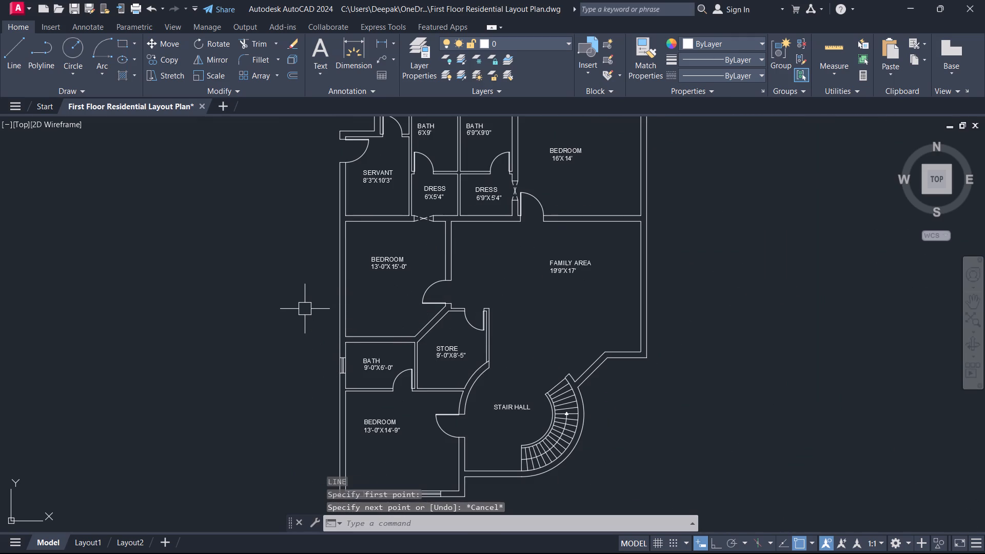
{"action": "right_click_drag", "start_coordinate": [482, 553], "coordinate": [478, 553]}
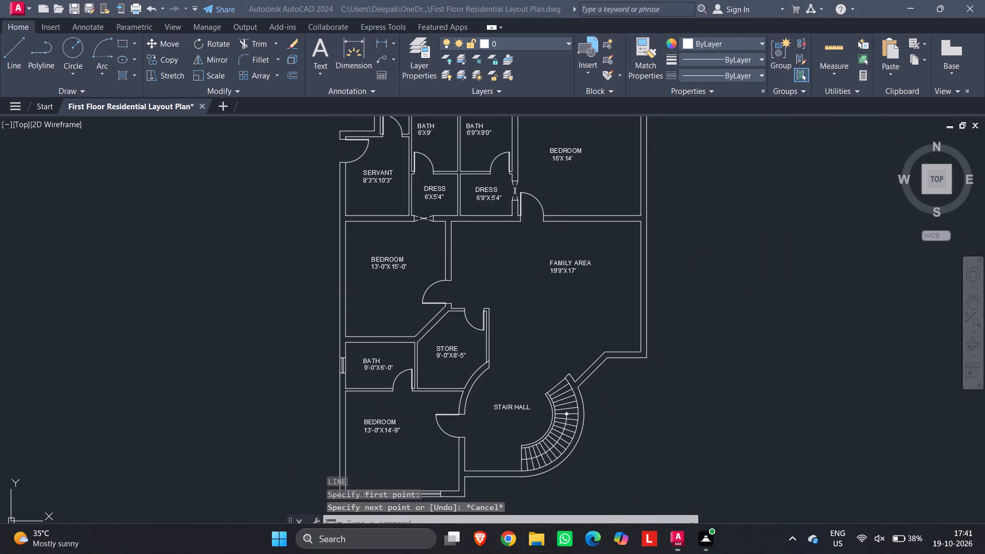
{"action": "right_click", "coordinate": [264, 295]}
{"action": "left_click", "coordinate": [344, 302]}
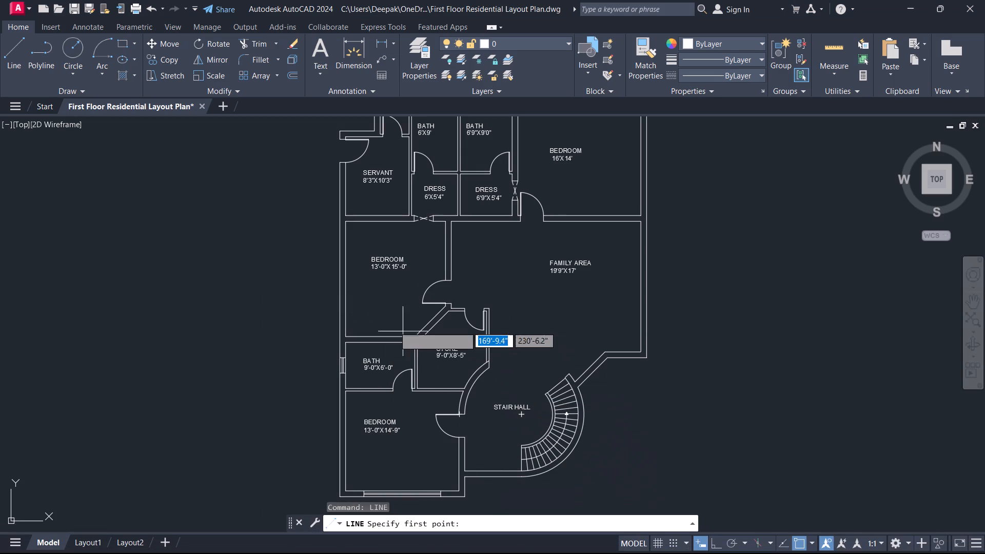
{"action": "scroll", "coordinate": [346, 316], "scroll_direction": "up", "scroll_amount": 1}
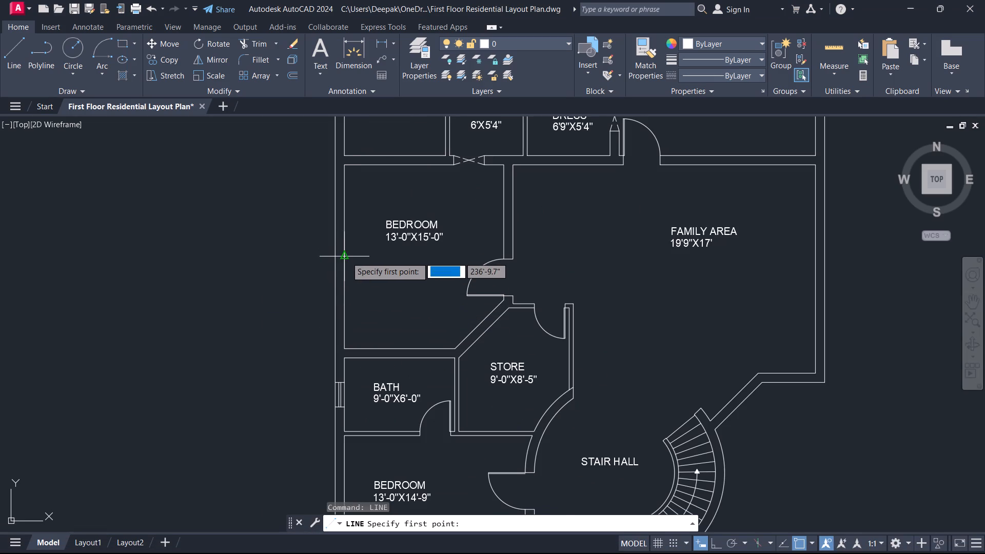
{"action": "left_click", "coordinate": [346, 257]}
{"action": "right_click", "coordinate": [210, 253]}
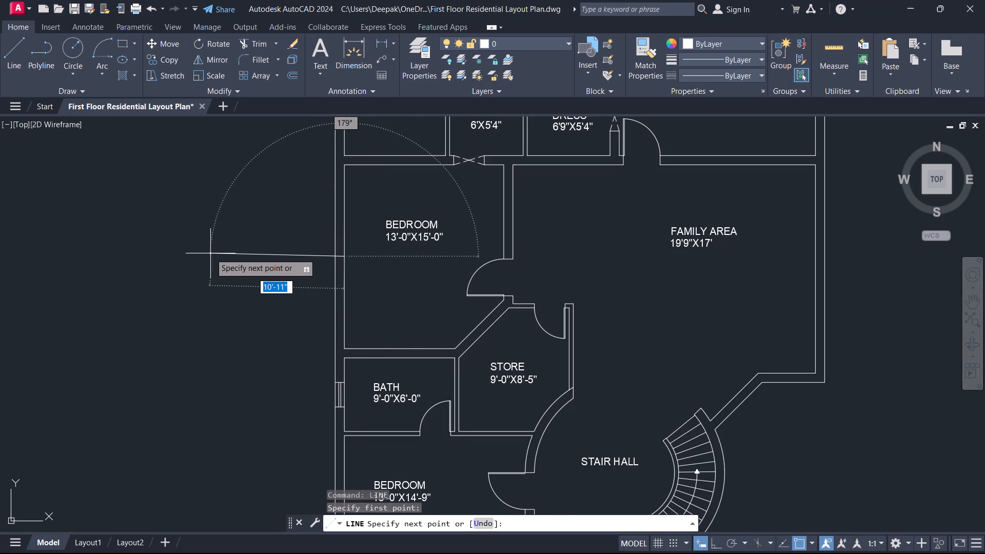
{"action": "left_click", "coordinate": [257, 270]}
Draw a short horizontal line across the 13'-0"X15'-0" bedroom's west wall from the midpoint of its inner face.
{"action": "scroll", "coordinate": [318, 260], "scroll_direction": "up", "scroll_amount": 1}
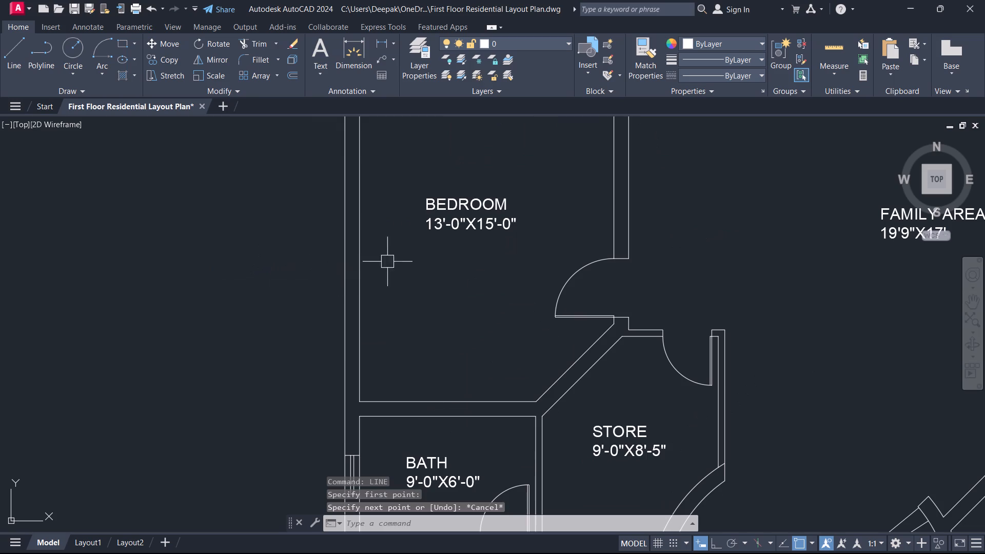
{"action": "right_click", "coordinate": [417, 261]}
{"action": "left_click", "coordinate": [472, 268]}
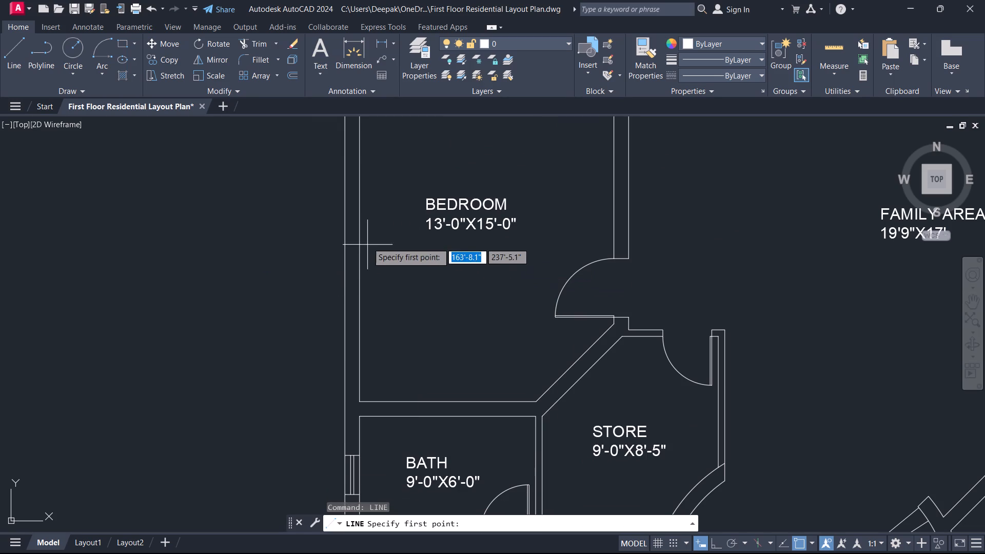
{"action": "left_click", "coordinate": [365, 258]}
{"action": "left_click", "coordinate": [343, 254]}
{"action": "right_click", "coordinate": [343, 254]}
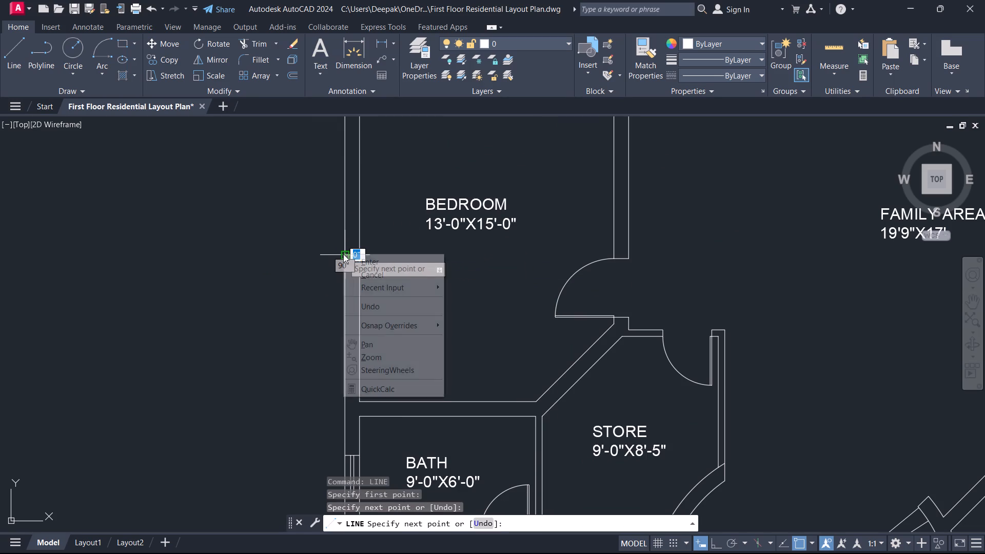
{"action": "left_click", "coordinate": [363, 269]}
Offset the short line across the 13'-0"X15'-0" bedroom's west wall by 5' to both its north and south sides.
{"action": "scroll", "coordinate": [359, 252], "scroll_direction": "up", "scroll_amount": 1}
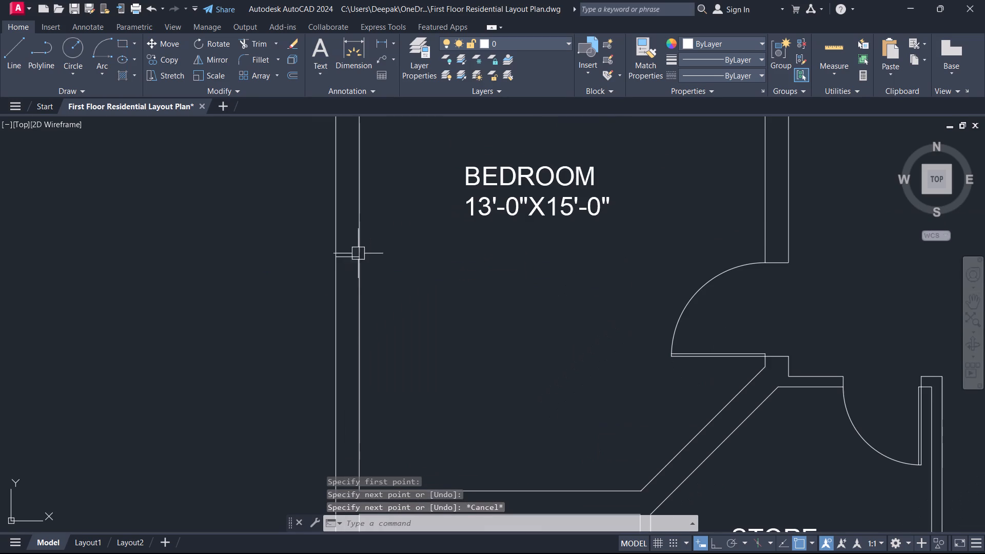
{"action": "type", "text": "O"}
{"action": "key", "text": "space"}
{"action": "type", "text": "5'"}
{"action": "key", "text": "Return"}
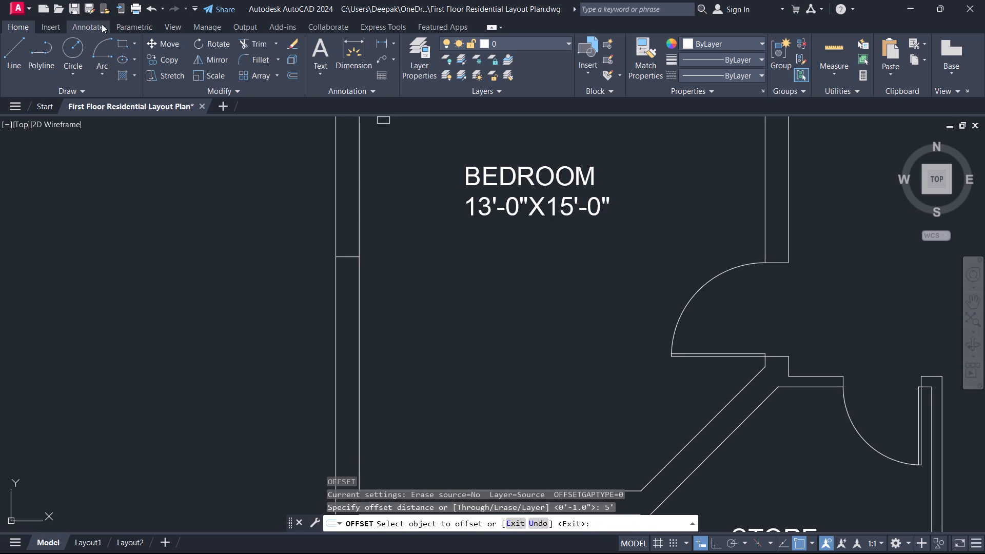
{"action": "scroll", "coordinate": [378, 253], "scroll_direction": "down", "scroll_amount": 2}
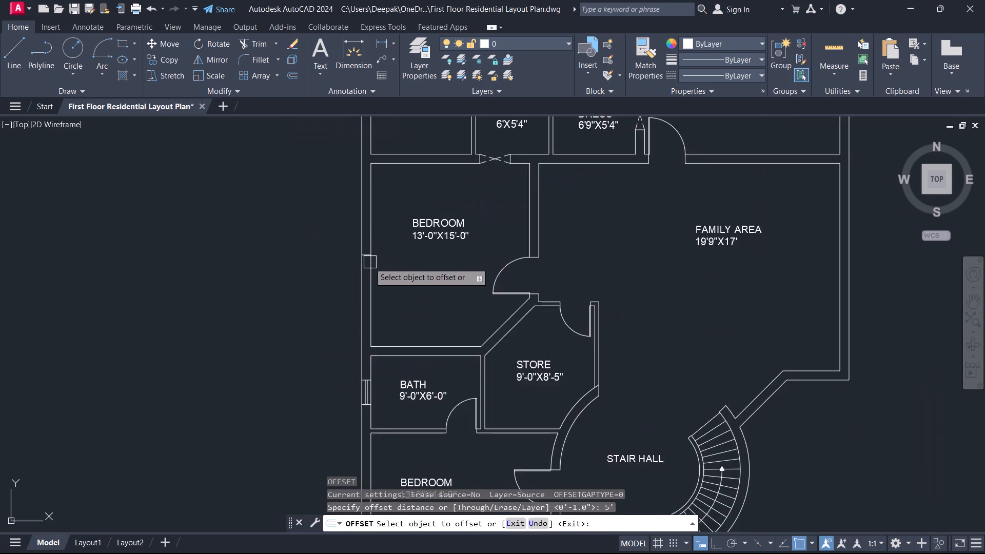
{"action": "scroll", "coordinate": [369, 263], "scroll_direction": "up", "scroll_amount": 4}
{"action": "left_click", "coordinate": [364, 212]}
{"action": "left_click", "coordinate": [358, 185]}
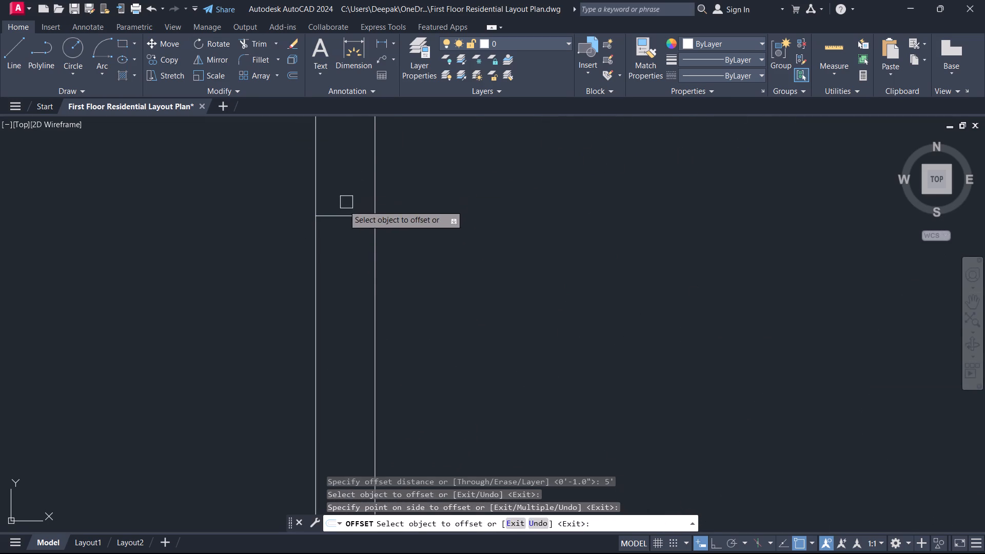
{"action": "left_click", "coordinate": [338, 213]}
{"action": "left_click", "coordinate": [336, 245]}
{"action": "right_click", "coordinate": [335, 246]}
{"action": "left_click", "coordinate": [377, 269]}
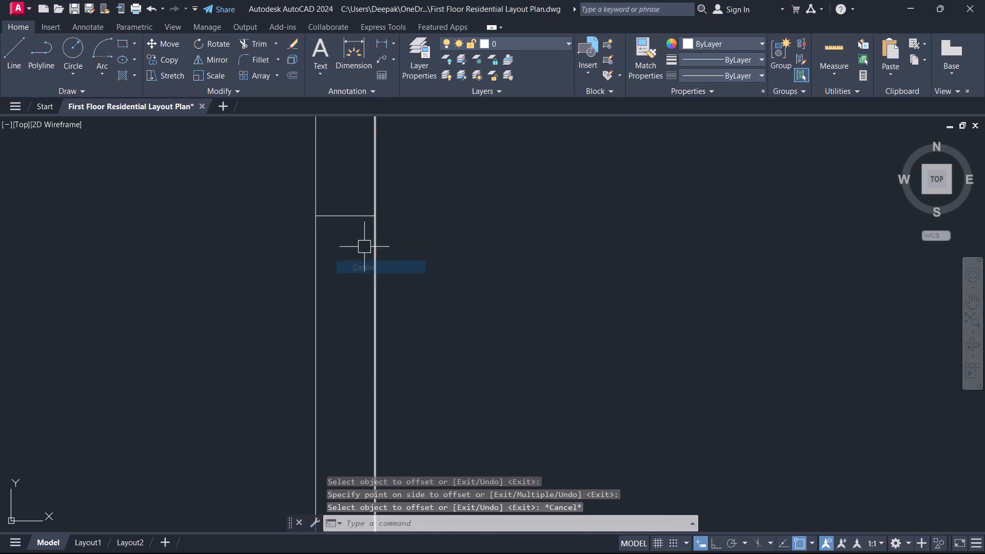
Delete the original middle line between the two offset jamb lines in the 13'-0"X15'-0" bedroom's west wall.
{"action": "scroll", "coordinate": [362, 243], "scroll_direction": "down", "scroll_amount": 3}
{"action": "scroll", "coordinate": [362, 243], "scroll_direction": "up", "scroll_amount": 2}
{"action": "middle_click_drag", "start_coordinate": [359, 244], "coordinate": [363, 294]}
{"action": "left_click_drag", "start_coordinate": [361, 289], "coordinate": [359, 284]}
{"action": "left_click", "coordinate": [358, 263]}
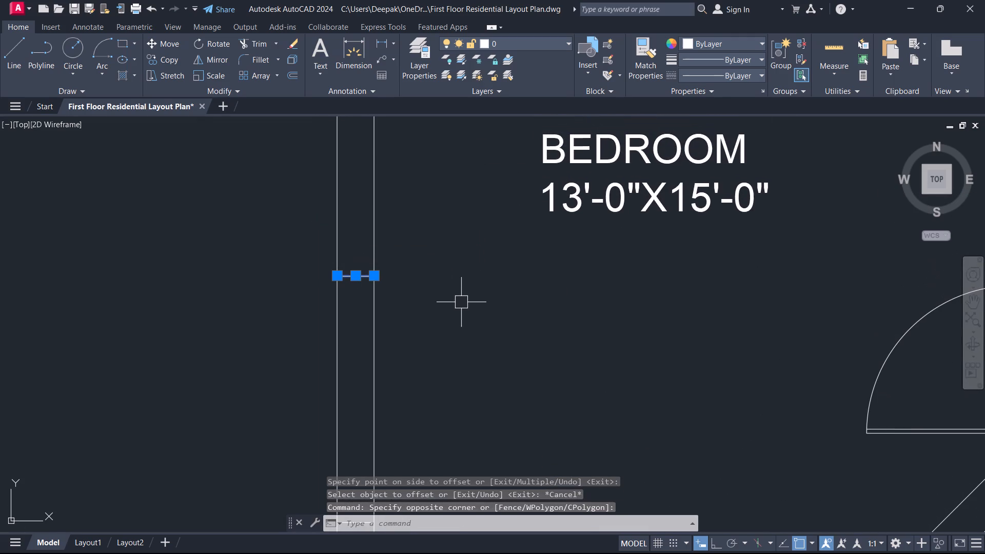
{"action": "key", "text": "Delete"}
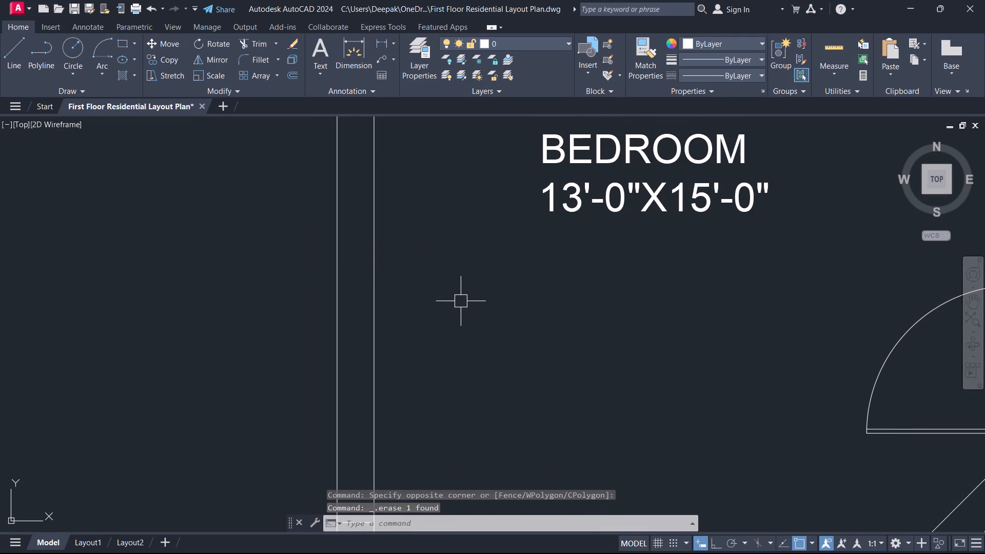
Draw a vertical line along the 13'-0"X15'-0" bedroom's west wall centre, joining the midpoints of the south and north jamb lines.
{"action": "type", "text": "L"}
{"action": "key", "text": "space"}
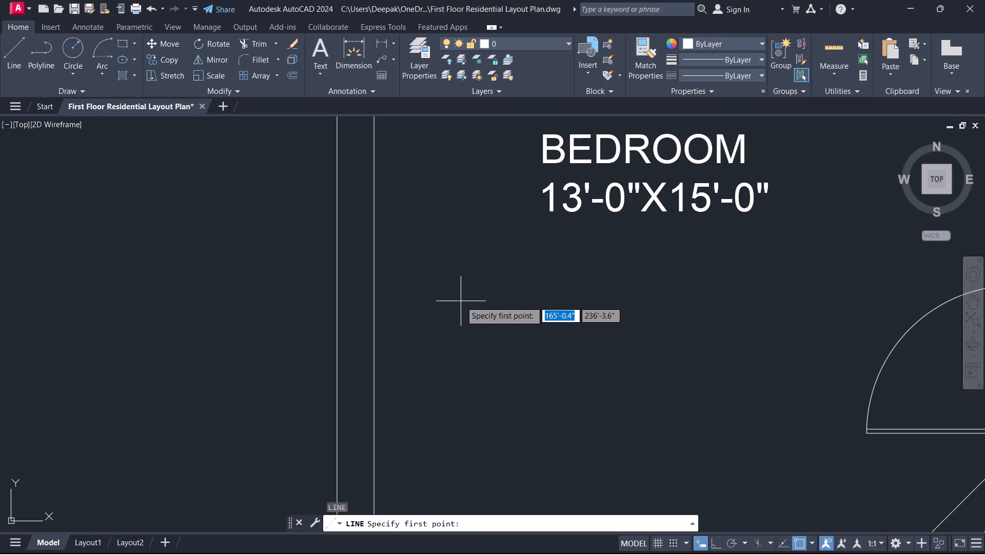
{"action": "scroll", "coordinate": [353, 471], "scroll_direction": "down", "scroll_amount": 2}
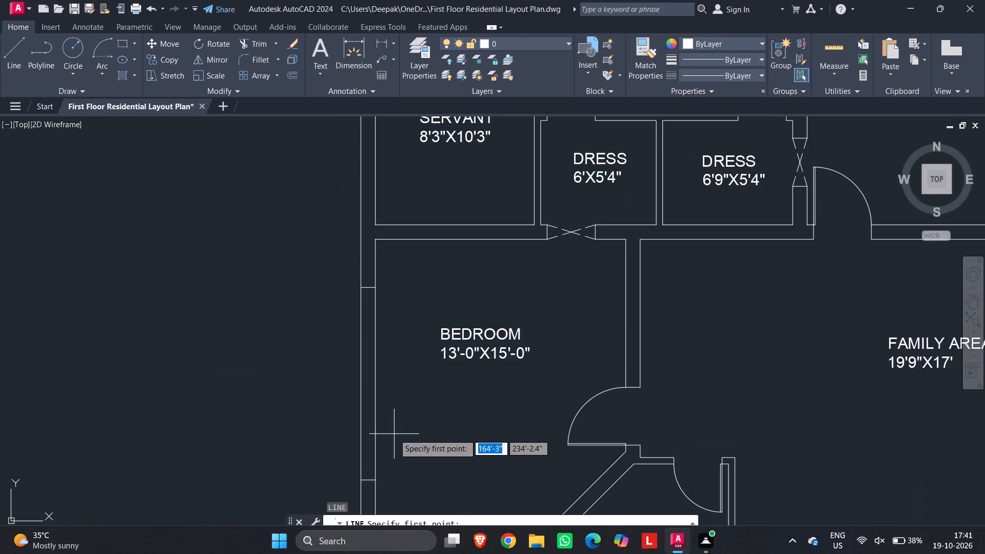
{"action": "scroll", "coordinate": [360, 462], "scroll_direction": "up", "scroll_amount": 3}
{"action": "middle_click_drag", "start_coordinate": [374, 487], "coordinate": [366, 431]}
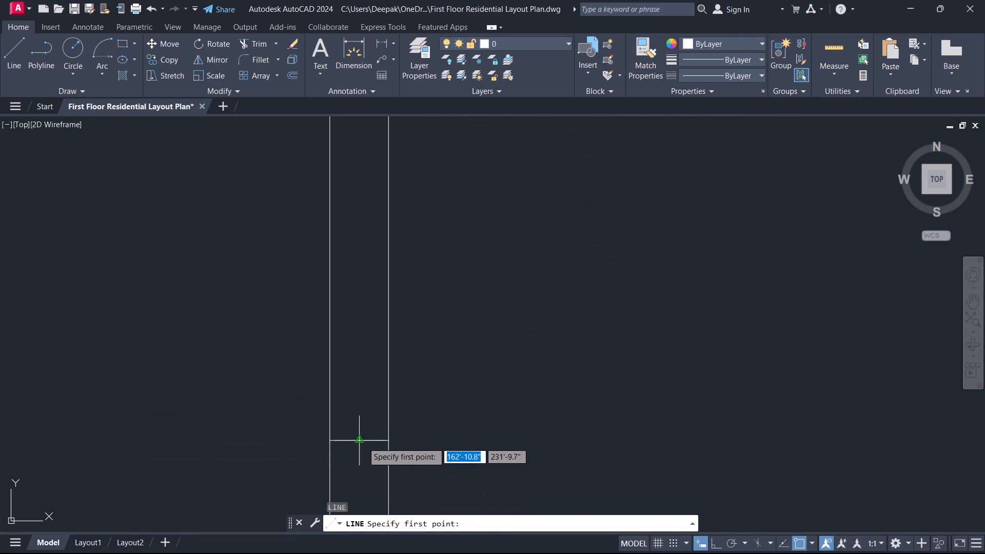
{"action": "left_click", "coordinate": [362, 442]}
{"action": "scroll", "coordinate": [363, 398], "scroll_direction": "down", "scroll_amount": 3}
{"action": "middle_click_drag", "start_coordinate": [363, 398], "coordinate": [362, 519]}
{"action": "scroll", "coordinate": [354, 324], "scroll_direction": "up", "scroll_amount": 2}
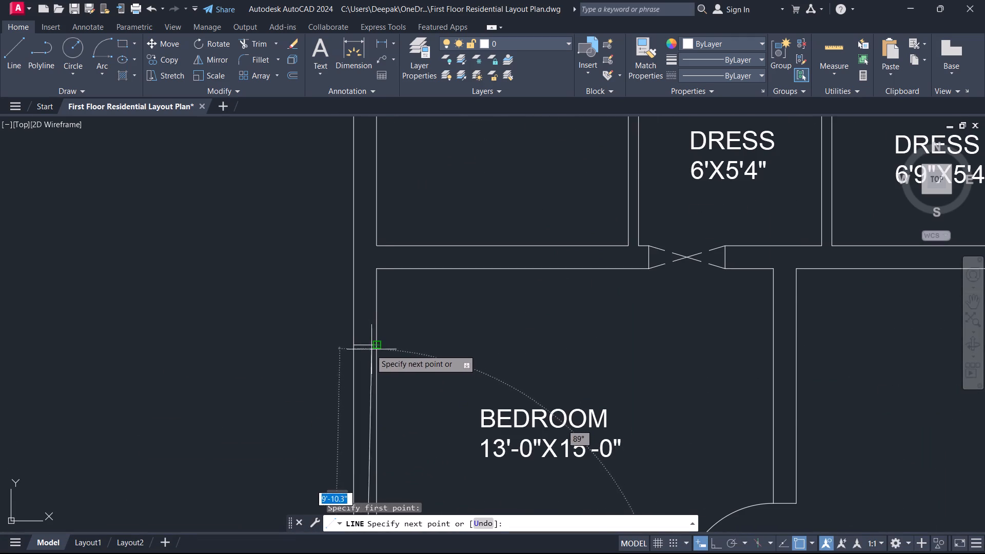
{"action": "left_click", "coordinate": [366, 348]}
{"action": "right_click", "coordinate": [366, 347]}
{"action": "left_click_drag", "start_coordinate": [390, 366], "coordinate": [391, 370]}
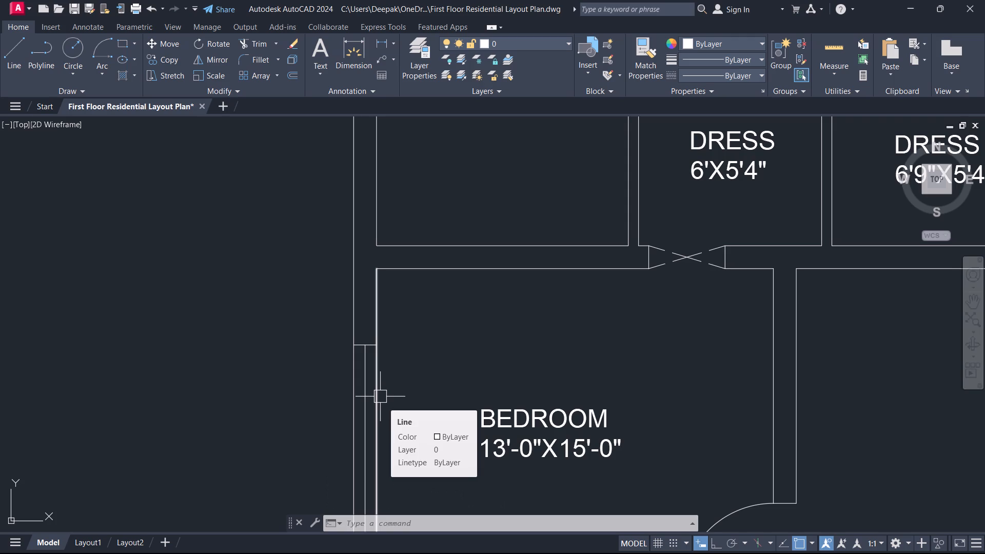
Offset the vertical centre line of the 13'-0"X15'-0" bedroom's west wall opening by 1" to both its west and east sides.
{"action": "type", "text": "O 1"}
{"action": "key", "text": "Return"}
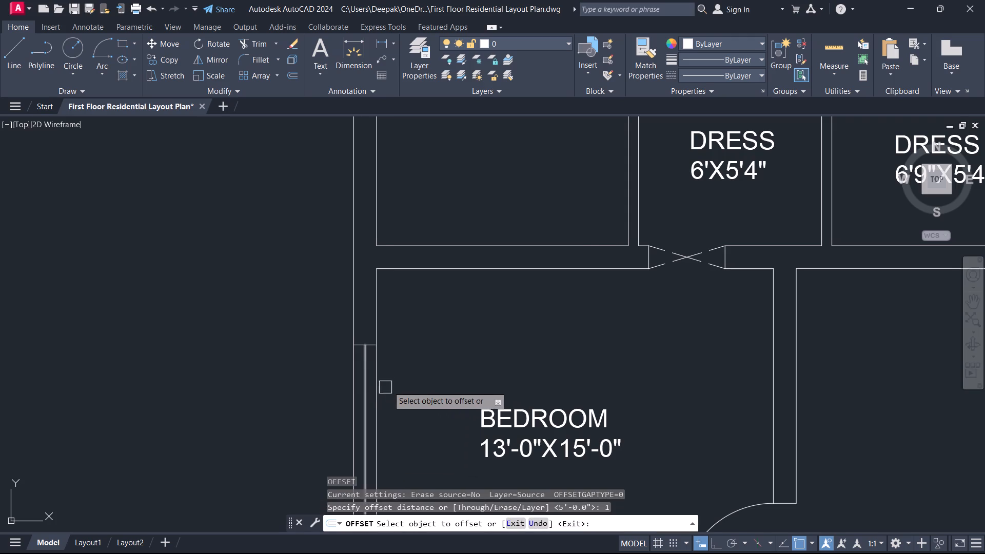
{"action": "scroll", "coordinate": [388, 386], "scroll_direction": "down", "scroll_amount": 1}
{"action": "middle_click_drag", "start_coordinate": [388, 386], "coordinate": [410, 264]}
{"action": "scroll", "coordinate": [408, 274], "scroll_direction": "up", "scroll_amount": 2}
{"action": "left_click", "coordinate": [380, 303]}
{"action": "left_click", "coordinate": [356, 294]}
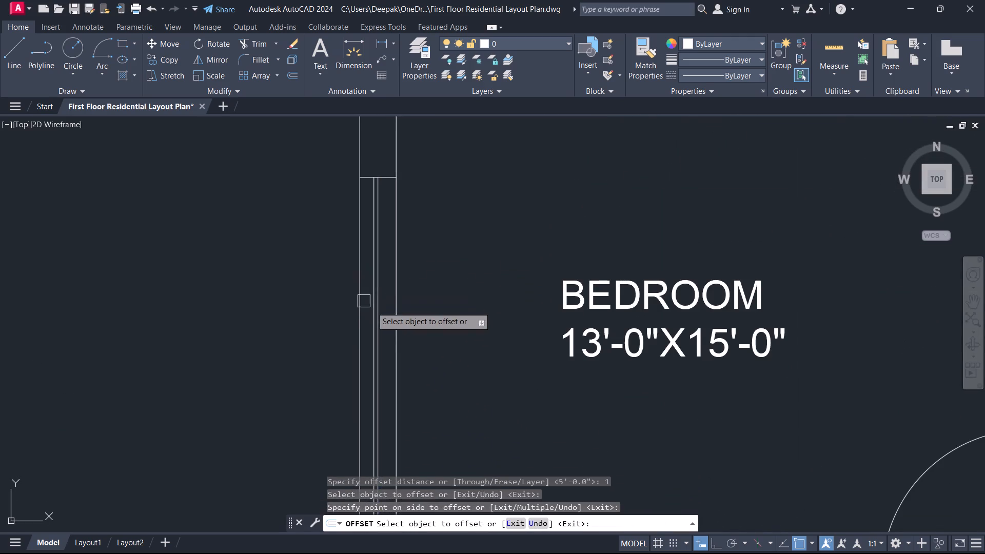
{"action": "scroll", "coordinate": [375, 309], "scroll_direction": "up", "scroll_amount": 3}
{"action": "left_click", "coordinate": [378, 310]}
{"action": "left_click", "coordinate": [397, 314]}
{"action": "right_click", "coordinate": [398, 314]}
{"action": "left_click", "coordinate": [429, 331]}
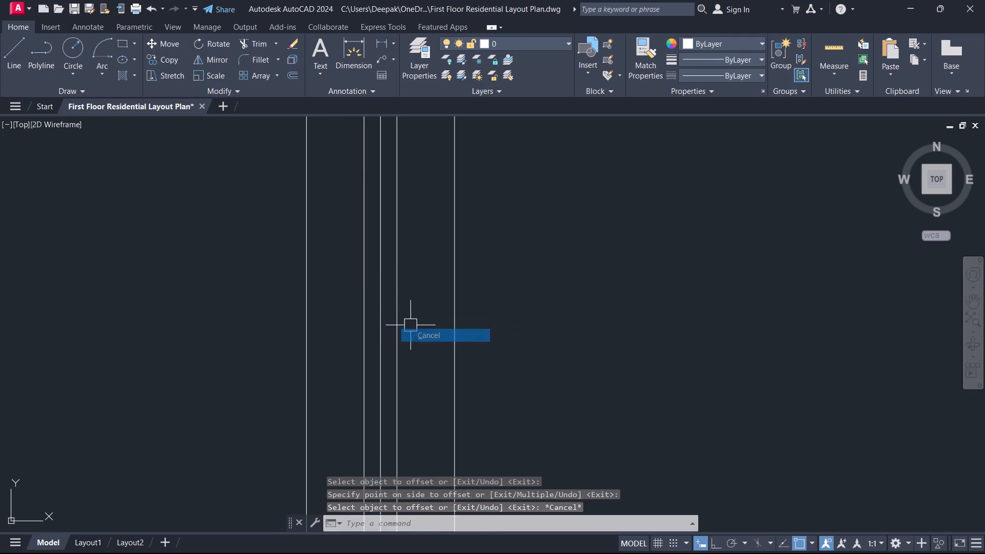
Delete the vertical centre line between the two offset window lines in the 13'-0"X15'-0" bedroom's west wall.
{"action": "scroll", "coordinate": [377, 310], "scroll_direction": "up", "scroll_amount": 3}
{"action": "left_click", "coordinate": [395, 323]}
{"action": "left_click", "coordinate": [351, 299]}
{"action": "scroll", "coordinate": [398, 326], "scroll_direction": "down", "scroll_amount": 2}
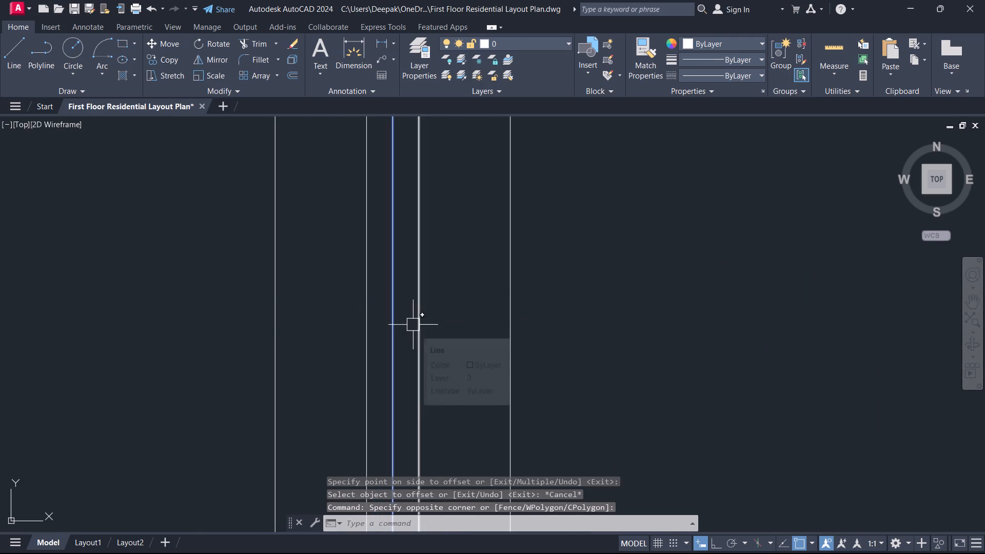
{"action": "key", "text": "Delete"}
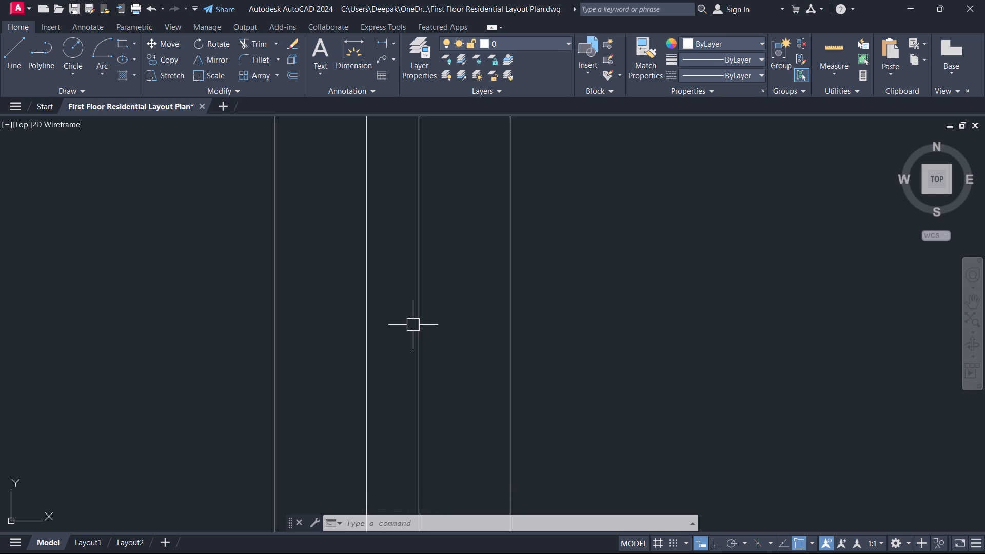
Draw a horizontal line across the servant room's west wall from the inner wall line's midpoint to the outer wall line.
{"action": "scroll", "coordinate": [274, 466], "scroll_direction": "down", "scroll_amount": 7}
{"action": "scroll", "coordinate": [369, 374], "scroll_direction": "down", "scroll_amount": 2}
{"action": "middle_click_drag", "start_coordinate": [369, 374], "coordinate": [251, 278]}
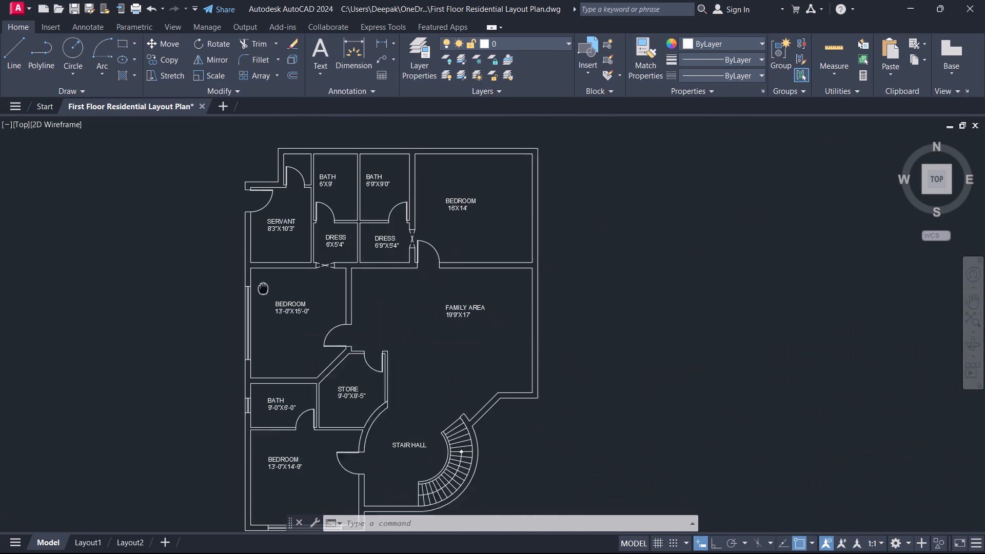
{"action": "middle_click_drag", "start_coordinate": [251, 278], "coordinate": [250, 278]}
{"action": "scroll", "coordinate": [222, 208], "scroll_direction": "up", "scroll_amount": 2}
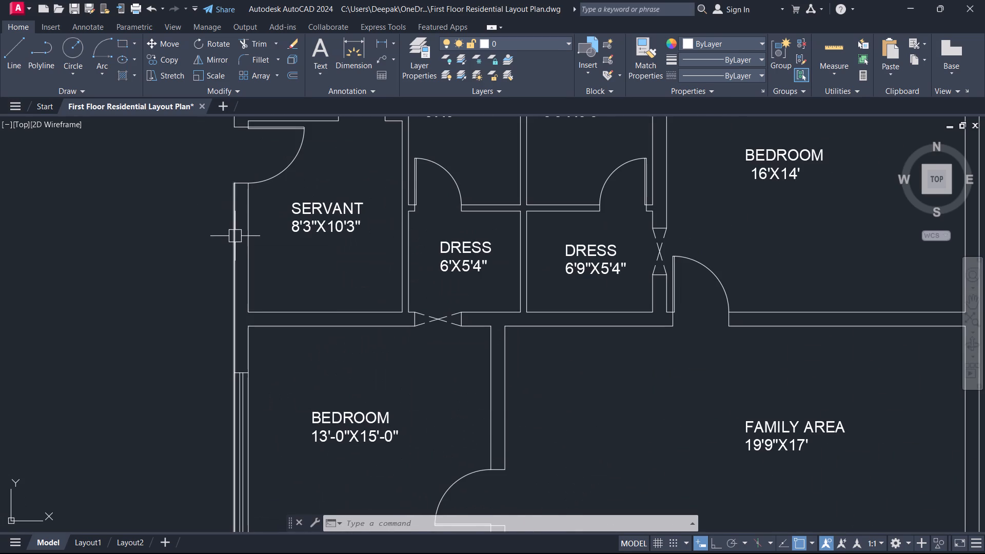
{"action": "scroll", "coordinate": [239, 238], "scroll_direction": "up", "scroll_amount": 2}
{"action": "type", "text": "L"}
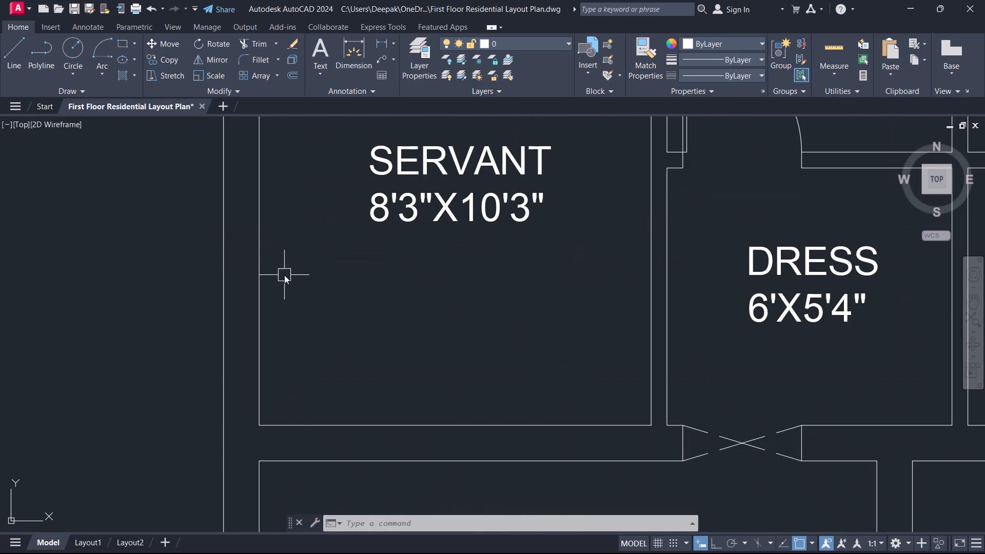
{"action": "key", "text": "space"}
{"action": "scroll", "coordinate": [274, 264], "scroll_direction": "down", "scroll_amount": 2}
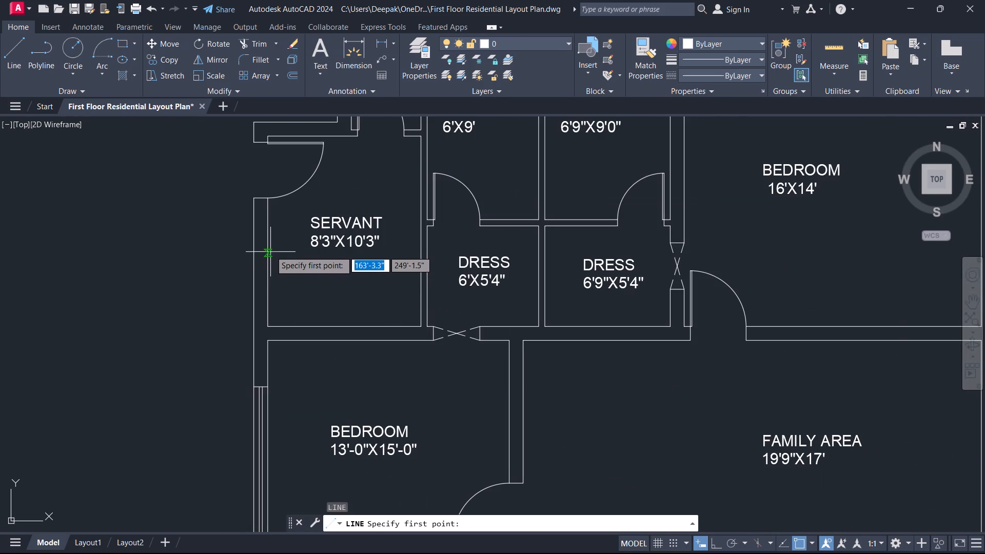
{"action": "left_click", "coordinate": [265, 263]}
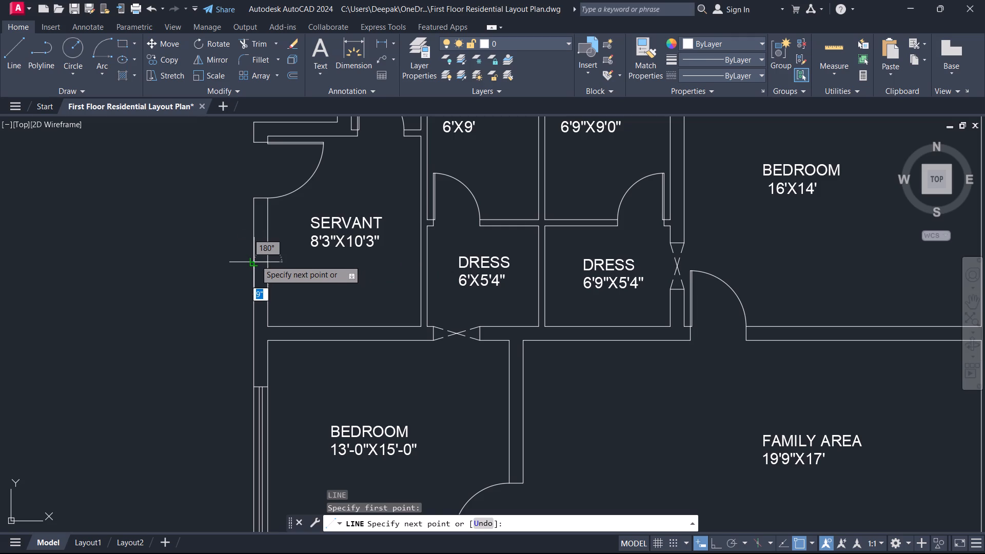
{"action": "left_click", "coordinate": [255, 260]}
{"action": "right_click", "coordinate": [302, 255]}
{"action": "left_click", "coordinate": [327, 281]}
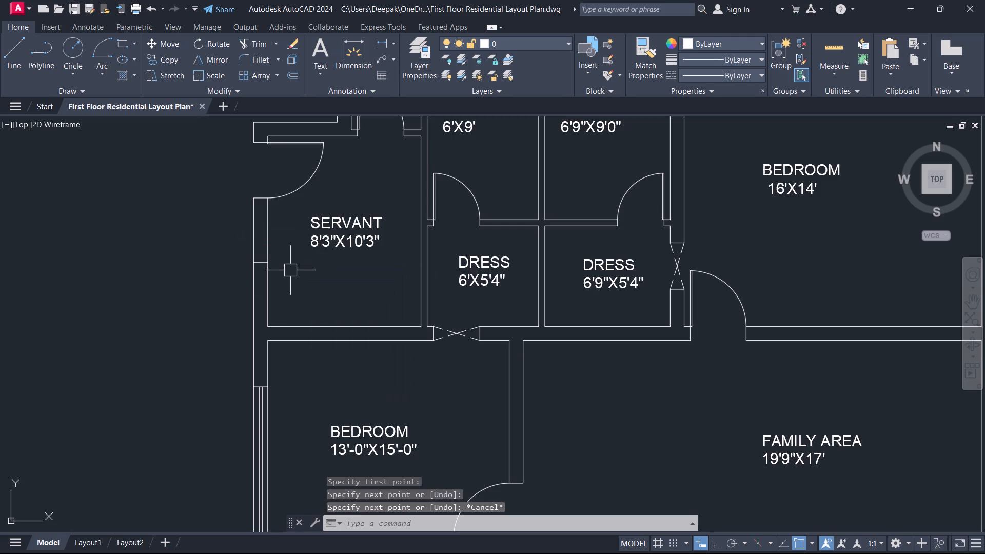
Offset the horizontal line in the servant room's west wall by 2'6" to both its north and south sides.
{"action": "type", "text": "O 2"}
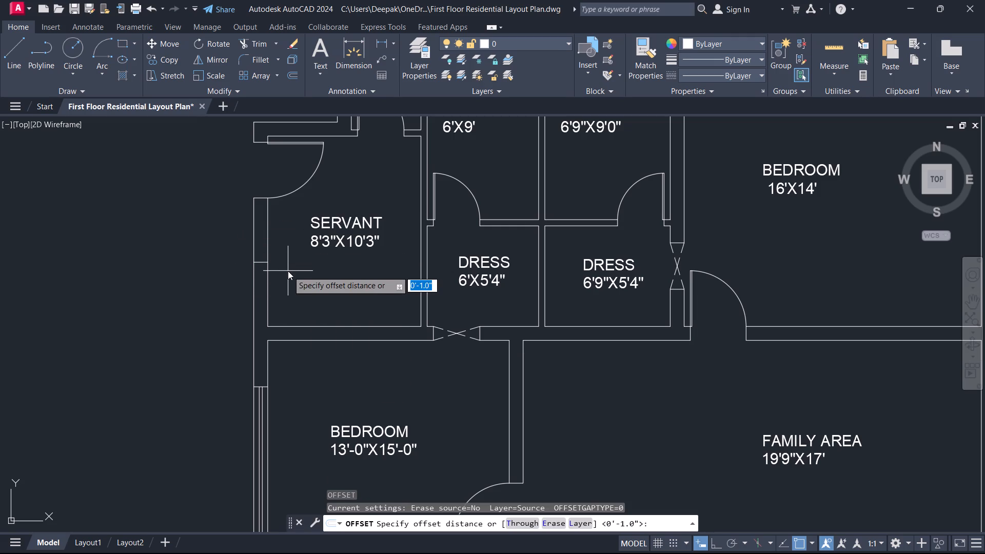
{"action": "key", "text": "BackSpace"}
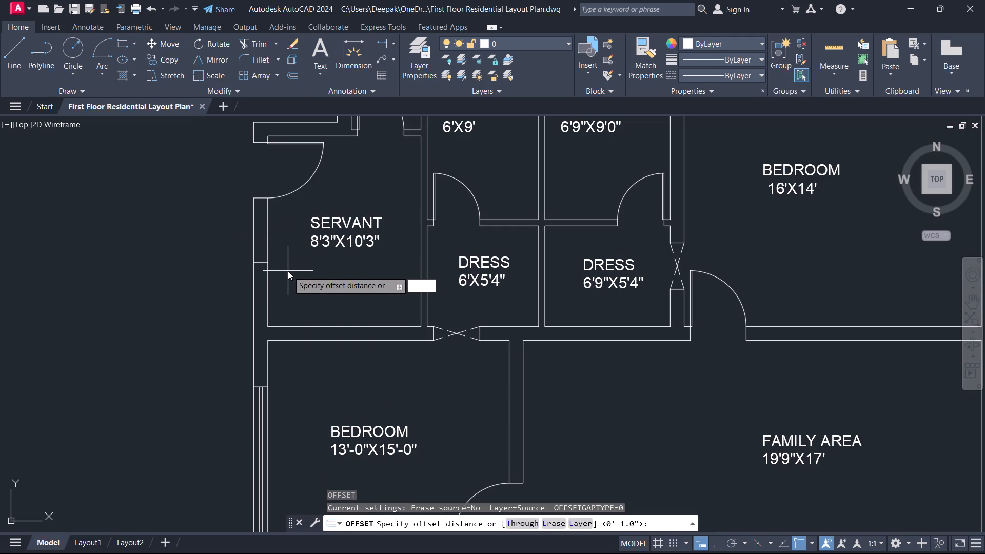
{"action": "type", "text": "2'6"}
{"action": "key", "text": "Return"}
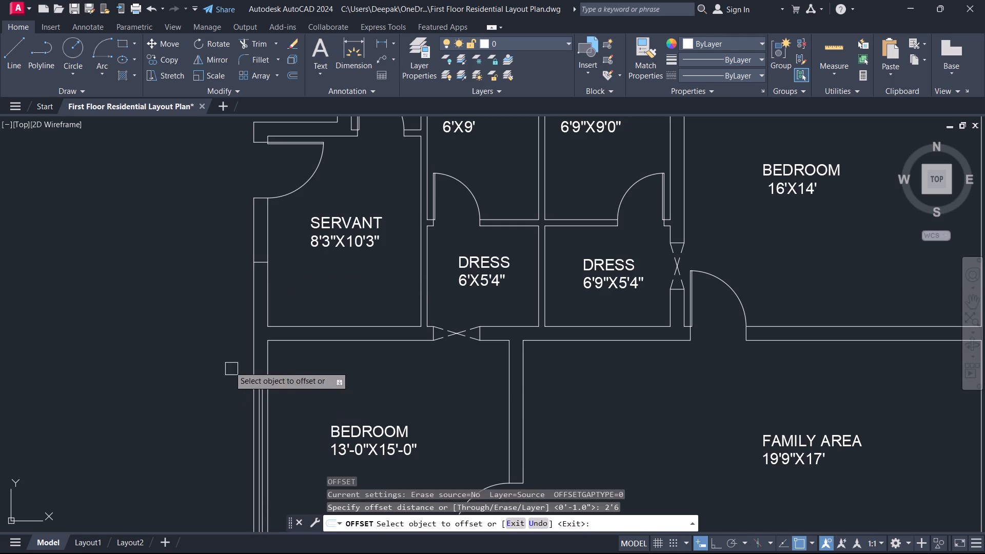
{"action": "scroll", "coordinate": [212, 306], "scroll_direction": "up", "scroll_amount": 3}
{"action": "left_click", "coordinate": [388, 157]}
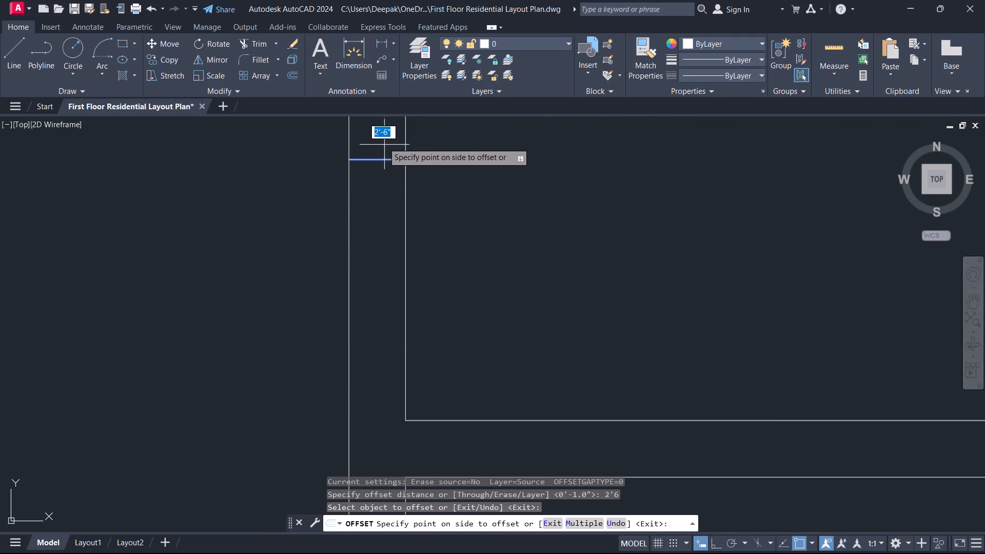
{"action": "left_click", "coordinate": [382, 140]}
{"action": "left_click", "coordinate": [376, 156]}
{"action": "left_click", "coordinate": [374, 218]}
{"action": "right_click_drag", "start_coordinate": [374, 218], "coordinate": [383, 227]}
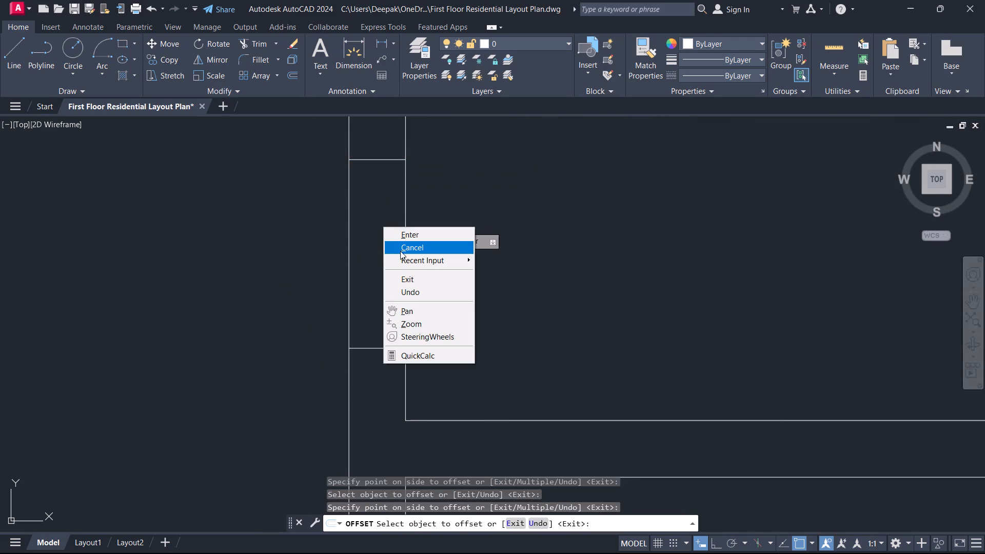
{"action": "left_click", "coordinate": [400, 251]}
Delete the original middle line between the two offset jamb lines in the servant room's west wall.
{"action": "scroll", "coordinate": [393, 249], "scroll_direction": "down", "scroll_amount": 2}
{"action": "middle_click_drag", "start_coordinate": [390, 249], "coordinate": [344, 363]}
{"action": "scroll", "coordinate": [344, 363], "scroll_direction": "up", "scroll_amount": 3}
{"action": "left_click", "coordinate": [329, 312]}
{"action": "left_click", "coordinate": [310, 252]}
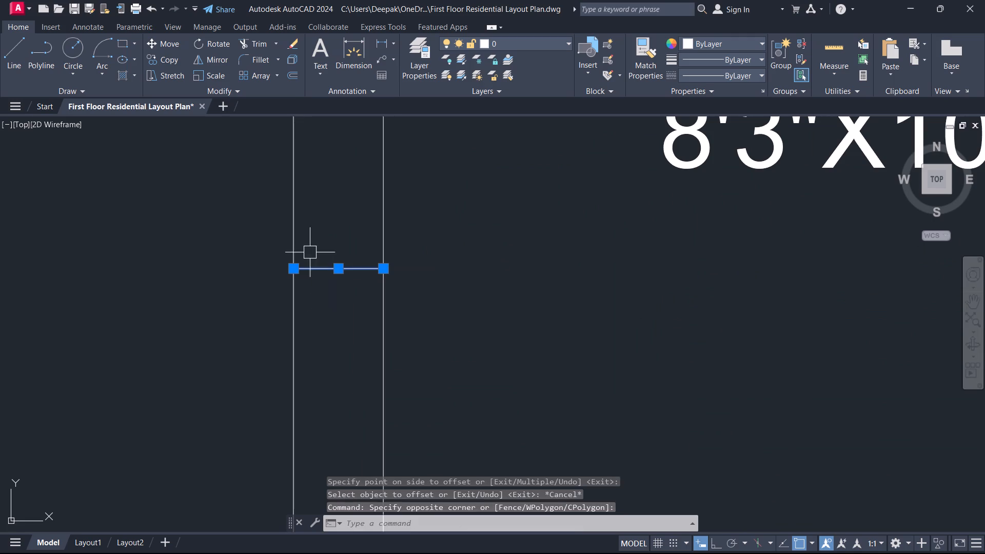
{"action": "key", "text": "Delete"}
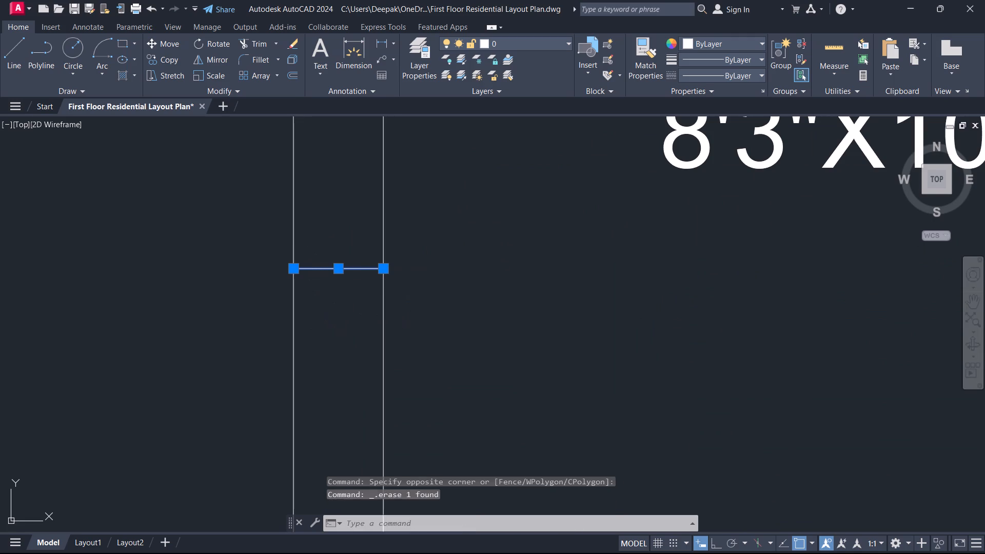
Draw a vertical line along the servant room's west wall centre, joining the midpoints of the south and north jamb lines.
{"action": "type", "text": "L"}
{"action": "key", "text": "space"}
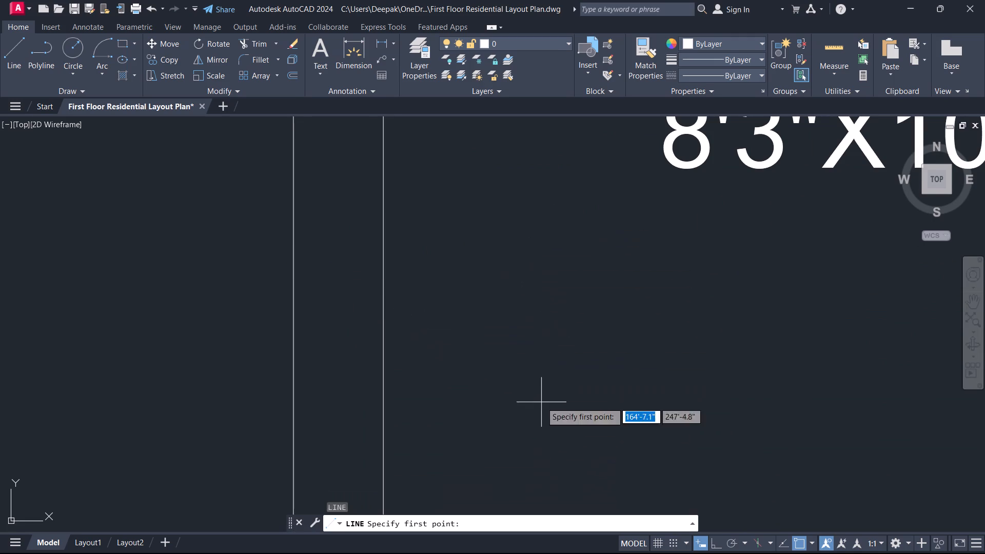
{"action": "scroll", "coordinate": [517, 427], "scroll_direction": "down", "scroll_amount": 2}
{"action": "middle_click_drag", "start_coordinate": [482, 448], "coordinate": [471, 325]}
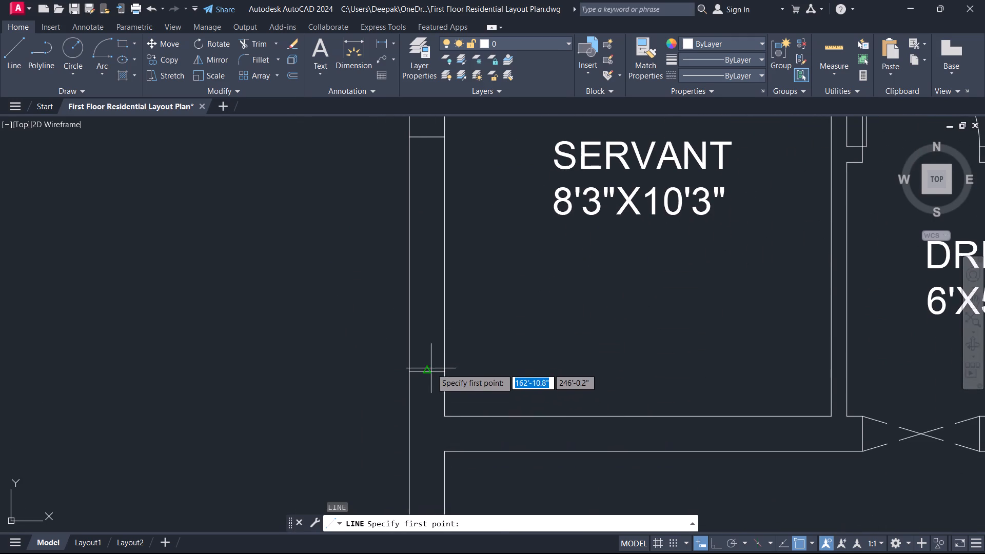
{"action": "left_click", "coordinate": [425, 371]}
{"action": "left_click", "coordinate": [430, 135]}
{"action": "right_click", "coordinate": [448, 183]}
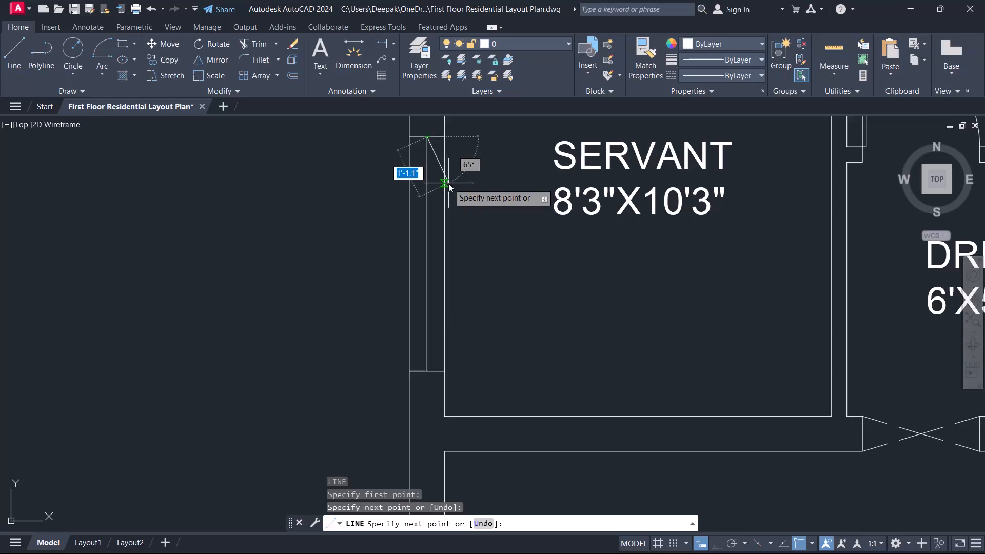
{"action": "left_click", "coordinate": [472, 204]}
Offset the vertical centre line of the servant room's west wall opening by 1" to both its west and east sides.
{"action": "type", "text": "O 1"}
{"action": "key", "text": "Return"}
{"action": "scroll", "coordinate": [446, 276], "scroll_direction": "up", "scroll_amount": 2}
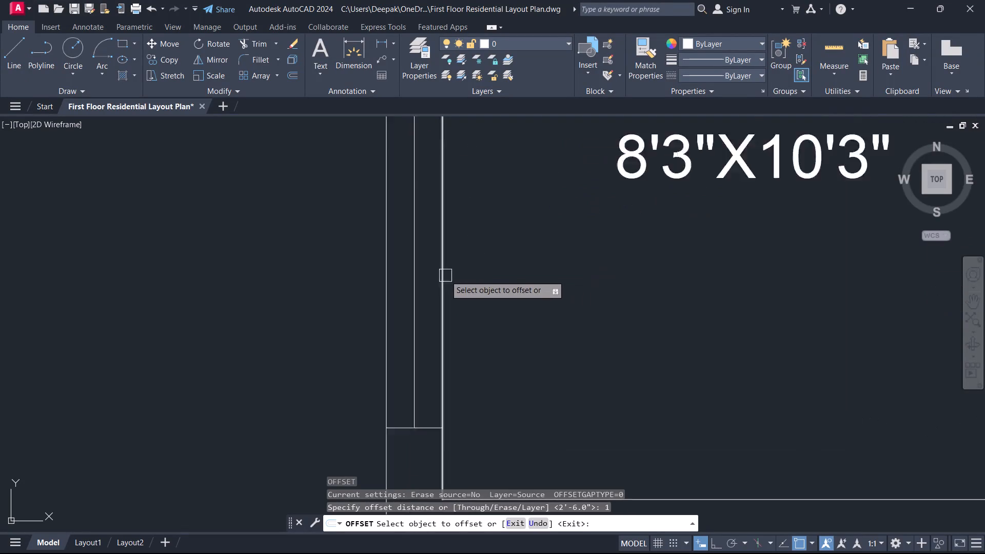
{"action": "left_click", "coordinate": [393, 274]}
{"action": "left_click", "coordinate": [375, 268]}
{"action": "left_click", "coordinate": [400, 280]}
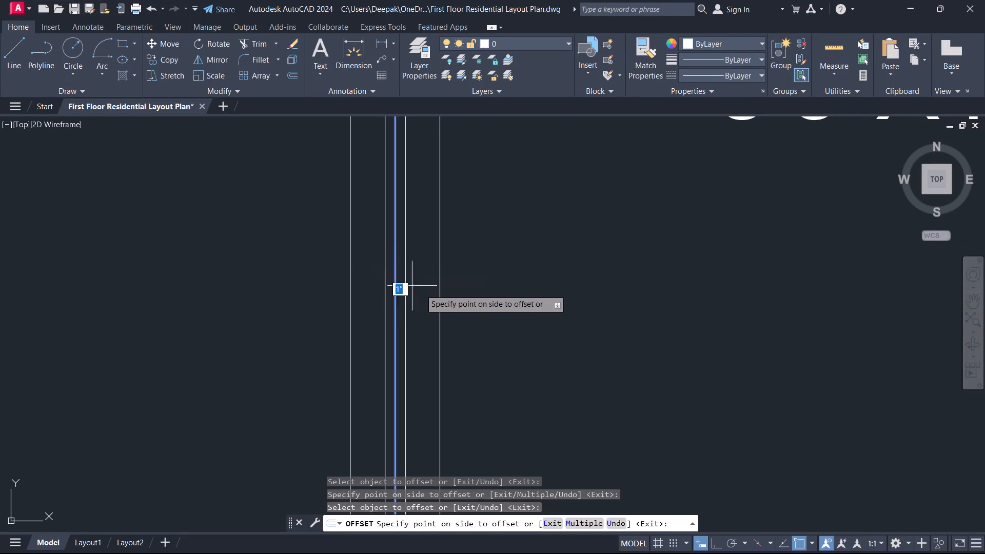
{"action": "left_click", "coordinate": [421, 289]}
{"action": "right_click", "coordinate": [421, 289]}
{"action": "left_click", "coordinate": [454, 311]}
Delete the vertical centre line between the two offset window lines in the servant room's west wall.
{"action": "scroll", "coordinate": [420, 292], "scroll_direction": "up", "scroll_amount": 2}
{"action": "left_click", "coordinate": [366, 302]}
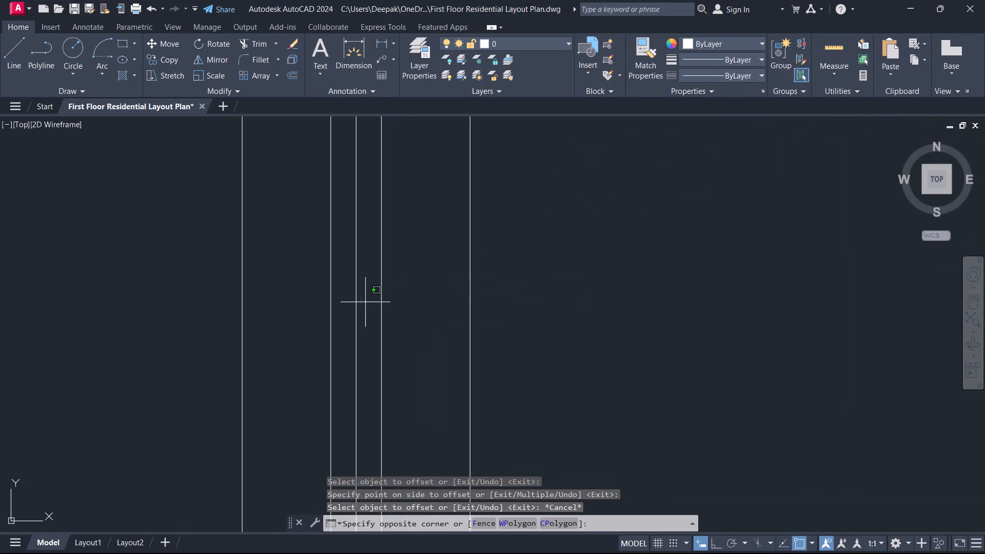
{"action": "left_click", "coordinate": [350, 301]}
{"action": "scroll", "coordinate": [423, 311], "scroll_direction": "down", "scroll_amount": 4}
{"action": "scroll", "coordinate": [517, 301], "scroll_direction": "down", "scroll_amount": 3}
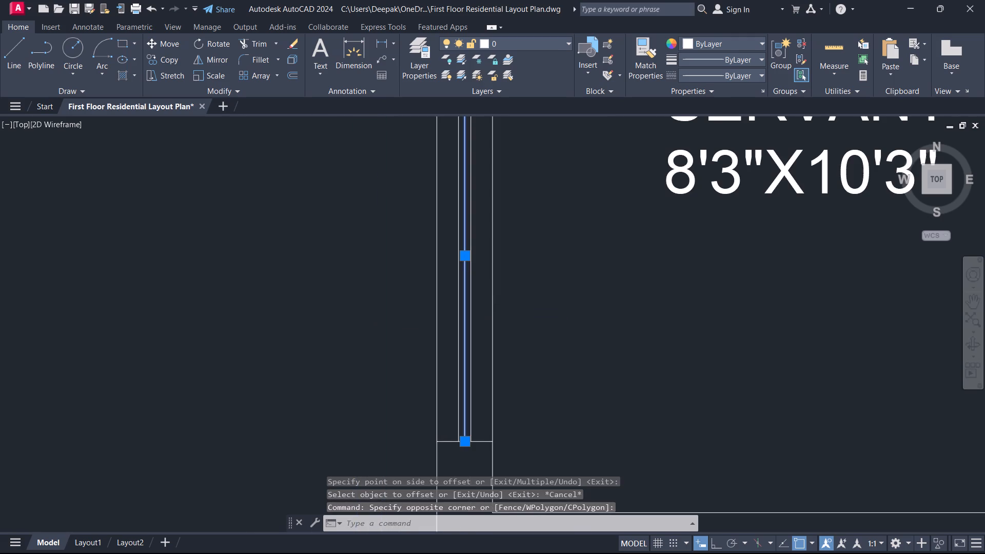
{"action": "key", "text": "Delete"}
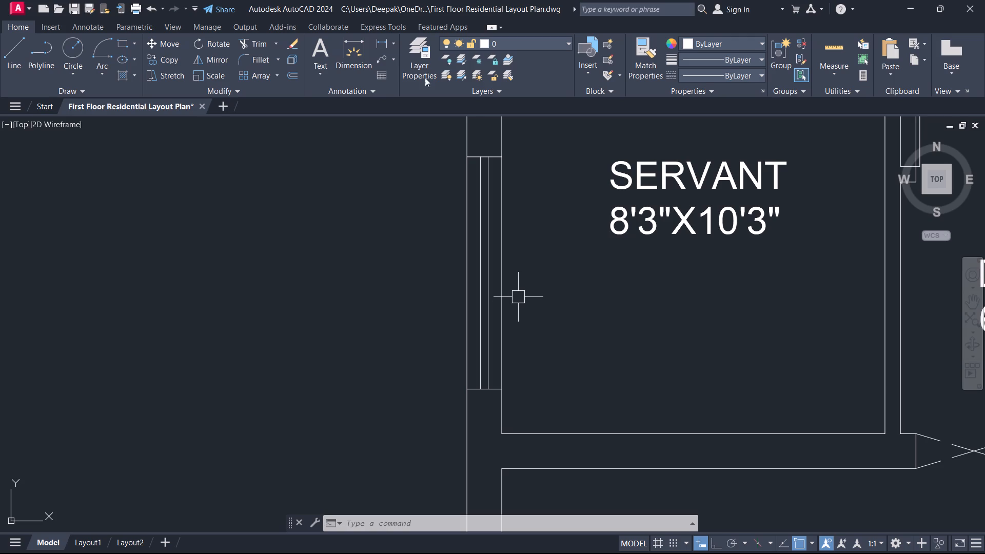
Draw a vertical jamb line across the north exterior wall from the 6'X9' bath's inner northwest corner to the outer wall line.
{"action": "scroll", "coordinate": [510, 114], "scroll_direction": "down", "scroll_amount": 4}
{"action": "scroll", "coordinate": [561, 273], "scroll_direction": "down", "scroll_amount": 4}
{"action": "middle_click_drag", "start_coordinate": [586, 305], "coordinate": [441, 317]}
{"action": "middle_click_drag", "start_coordinate": [429, 327], "coordinate": [414, 382]}
{"action": "scroll", "coordinate": [503, 224], "scroll_direction": "up", "scroll_amount": 1}
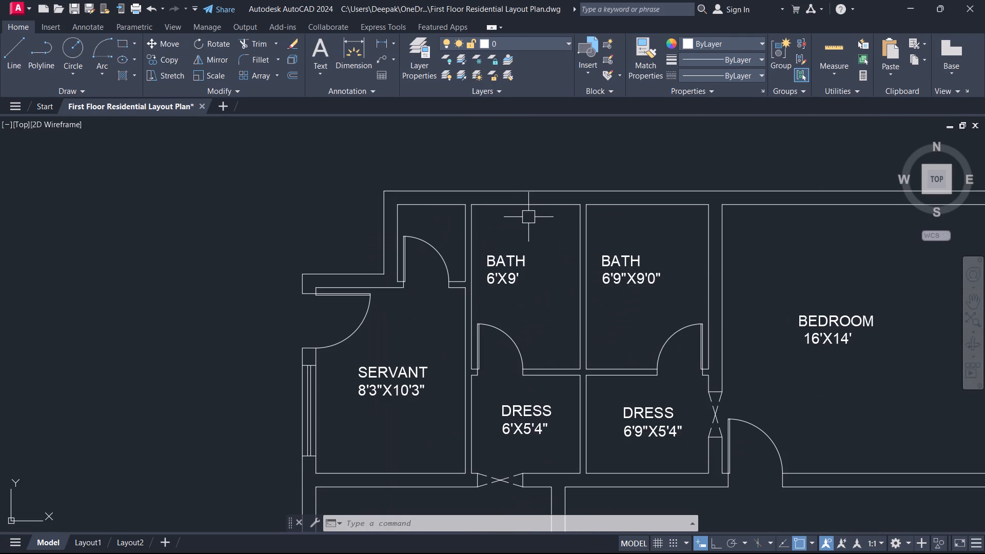
{"action": "type", "text": "L"}
{"action": "key", "text": "space"}
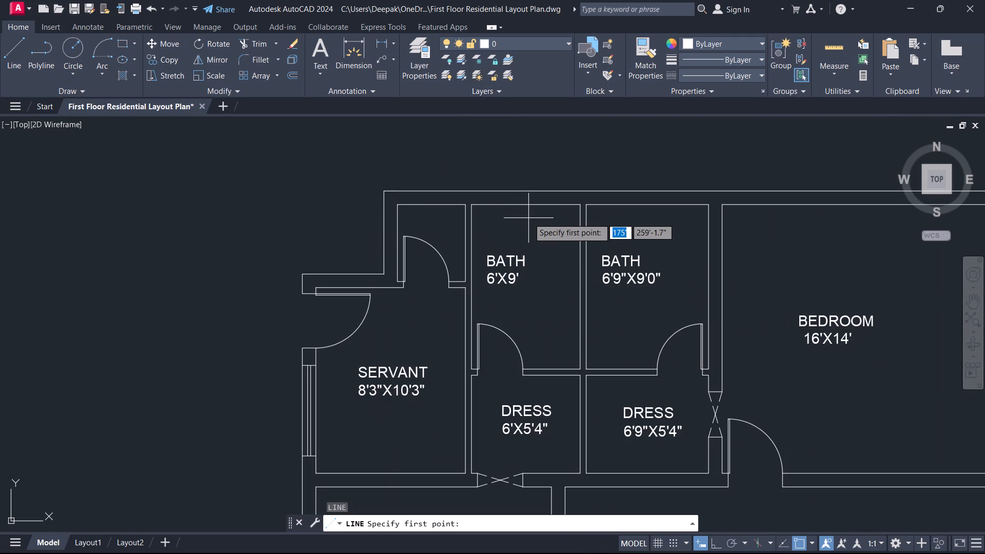
{"action": "scroll", "coordinate": [463, 184], "scroll_direction": "up", "scroll_amount": 1}
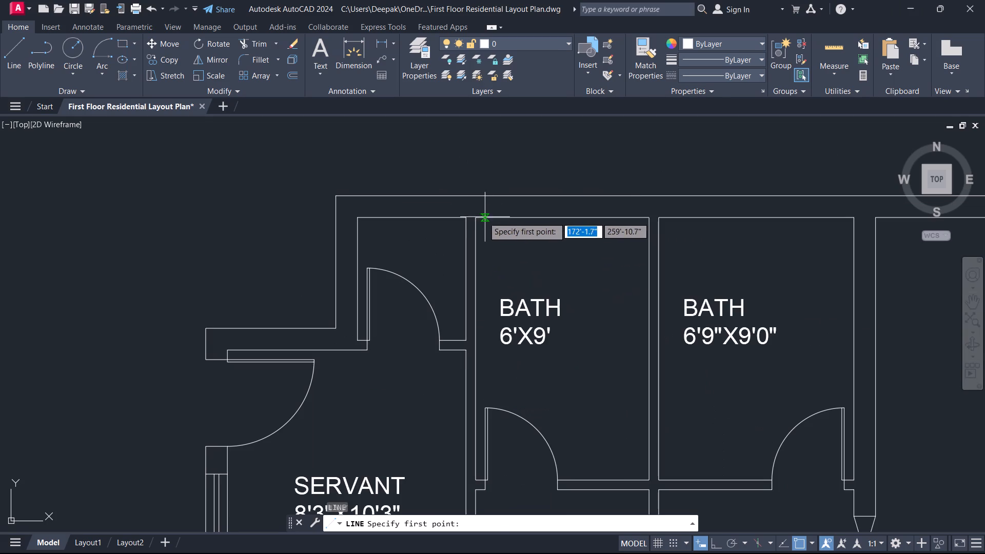
{"action": "left_click", "coordinate": [475, 215]}
{"action": "left_click", "coordinate": [477, 196]}
{"action": "right_click", "coordinate": [478, 196]}
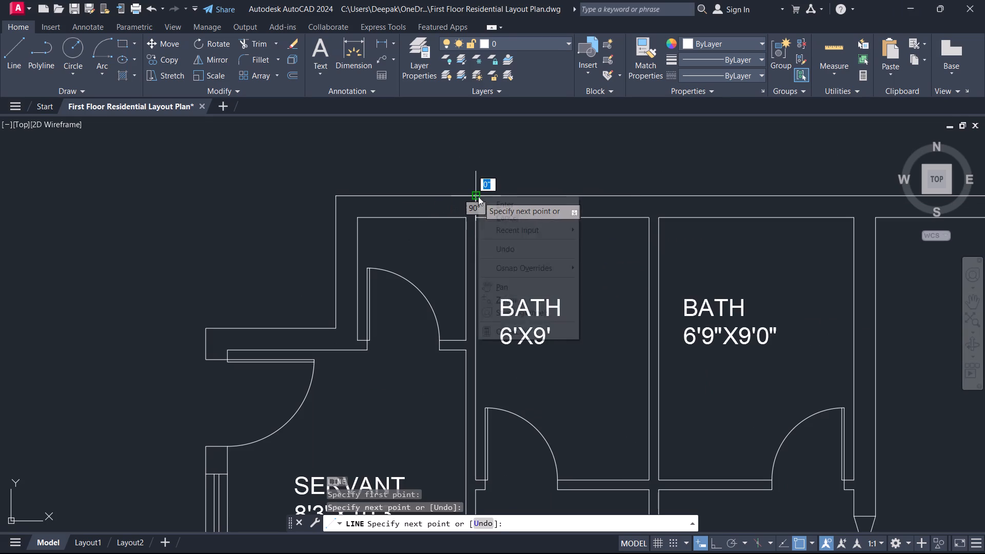
{"action": "left_click", "coordinate": [494, 212]}
Offset the jamb line in the 6'X9' bath's north wall by 2' to the east.
{"action": "scroll", "coordinate": [494, 212], "scroll_direction": "up", "scroll_amount": 2}
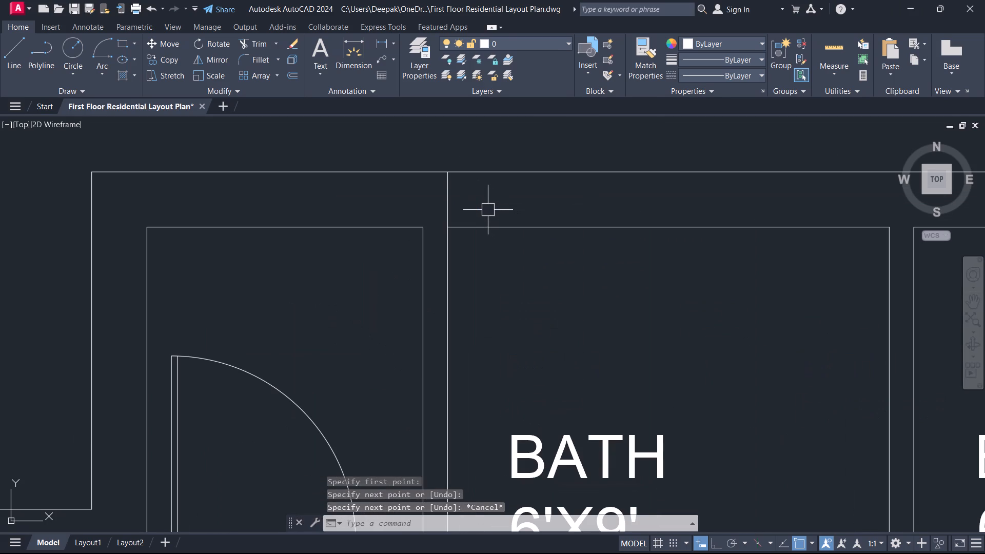
{"action": "key", "text": "k"}
{"action": "key", "text": "BackSpace"}
{"action": "key", "text": "o"}
{"action": "key", "text": "BackSpace"}
{"action": "key", "text": "BackSpace"}
{"action": "type", "text": "O"}
{"action": "key", "text": "space"}
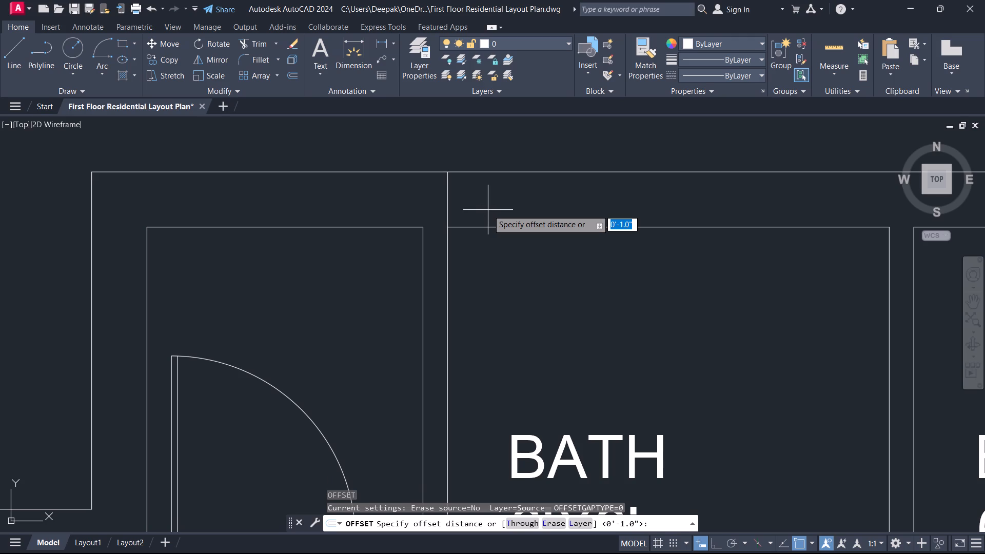
{"action": "key", "text": "2"}
{"action": "key", "text": "apostrophe"}
{"action": "key", "text": "Return"}
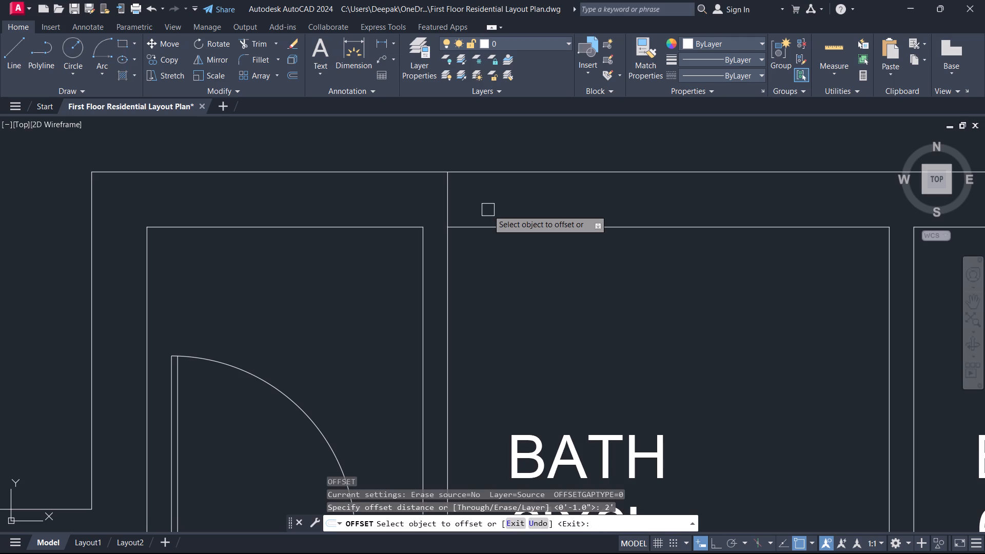
{"action": "scroll", "coordinate": [497, 200], "scroll_direction": "up", "scroll_amount": 1}
{"action": "left_click", "coordinate": [415, 208]}
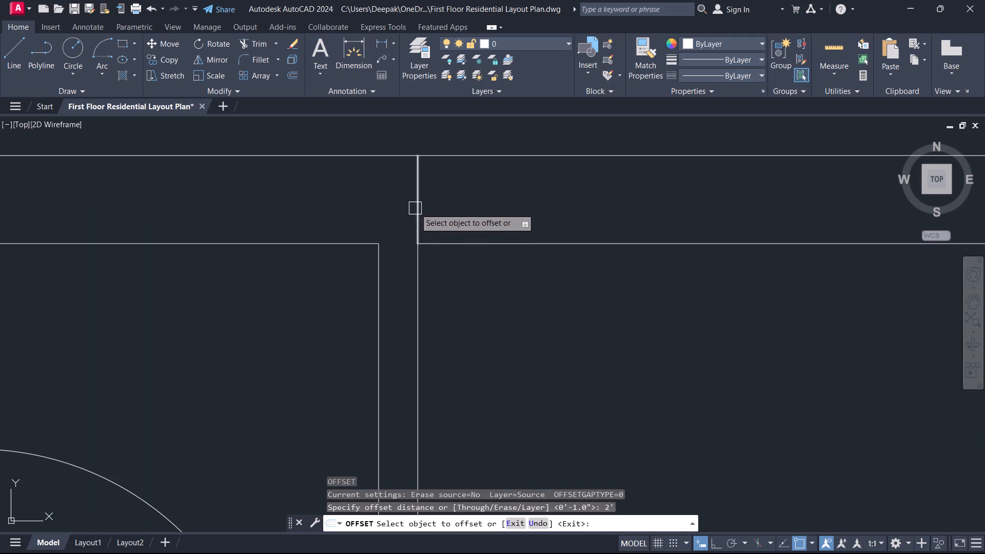
{"action": "left_click", "coordinate": [464, 212]}
{"action": "right_click", "coordinate": [464, 212]}
{"action": "left_click", "coordinate": [498, 231]}
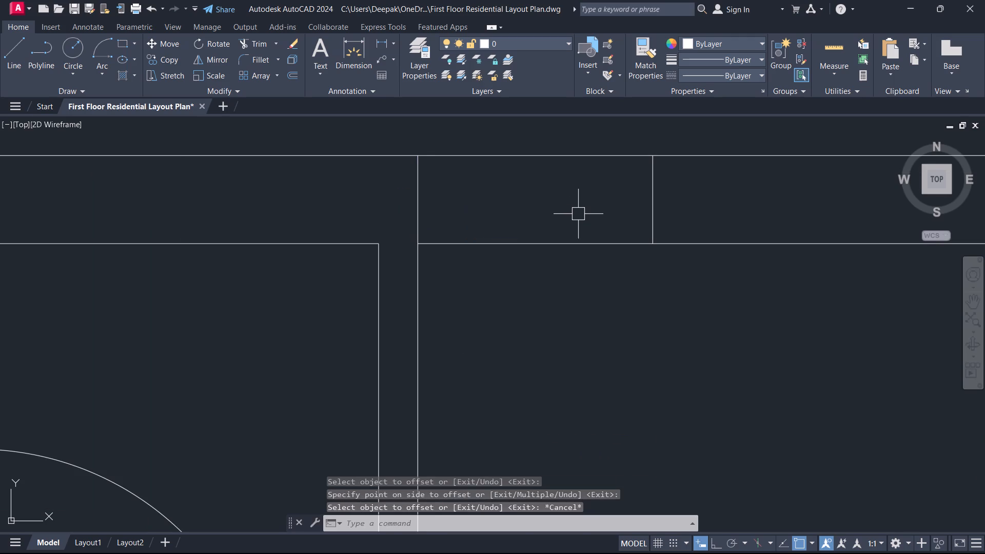
Draw a horizontal line along the 6'X9' bath's north wall centre, joining the midpoints of the east and west jamb lines.
{"action": "type", "text": "L"}
{"action": "key", "text": "space"}
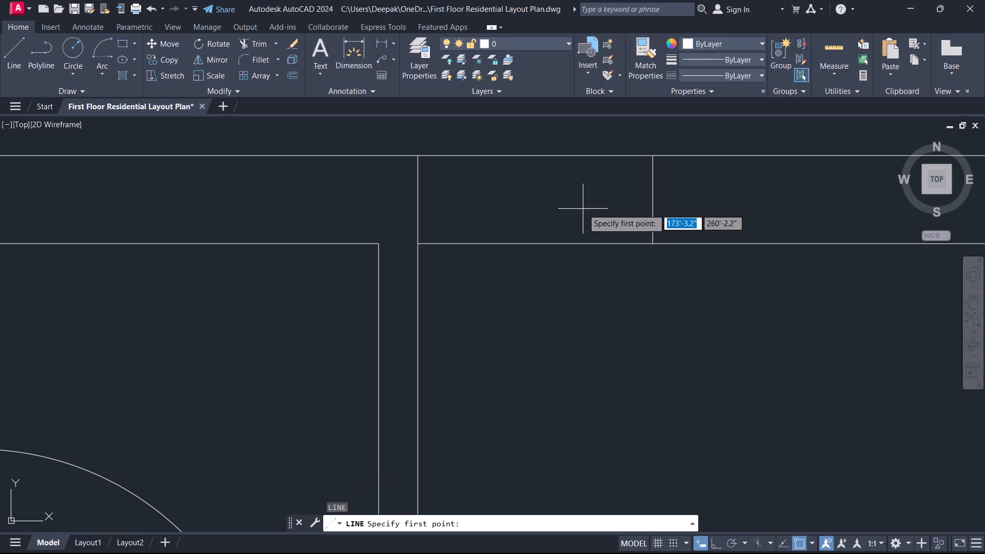
{"action": "left_click", "coordinate": [655, 199]}
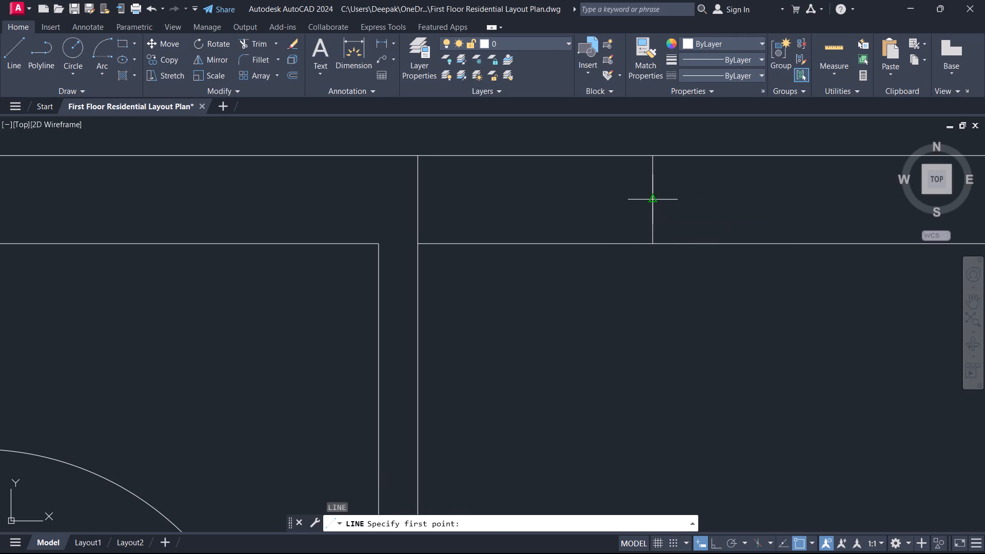
{"action": "left_click", "coordinate": [420, 199]}
{"action": "right_click", "coordinate": [420, 199]}
{"action": "left_click", "coordinate": [458, 220]}
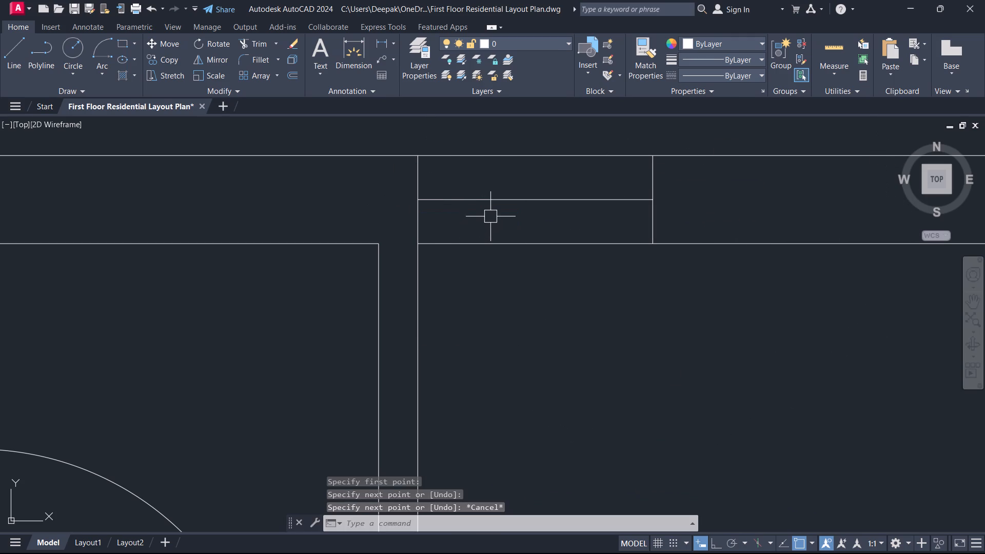
Offset the horizontal centre line in the 6'X9' bath's north wall by 1" to both the north and the south.
{"action": "type", "text": "O"}
{"action": "key", "text": "space"}
{"action": "key", "text": "1"}
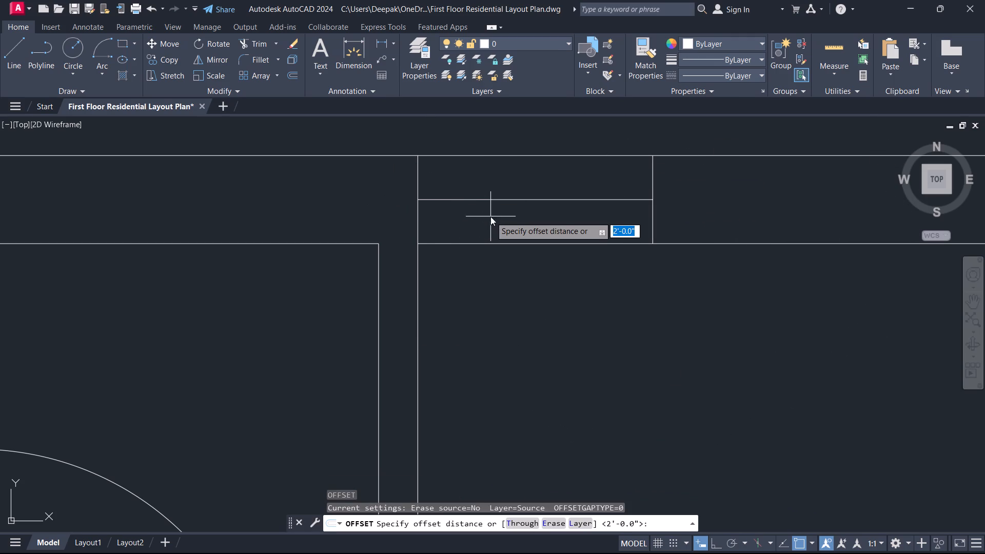
{"action": "key", "text": "Return"}
{"action": "scroll", "coordinate": [606, 201], "scroll_direction": "up", "scroll_amount": 1}
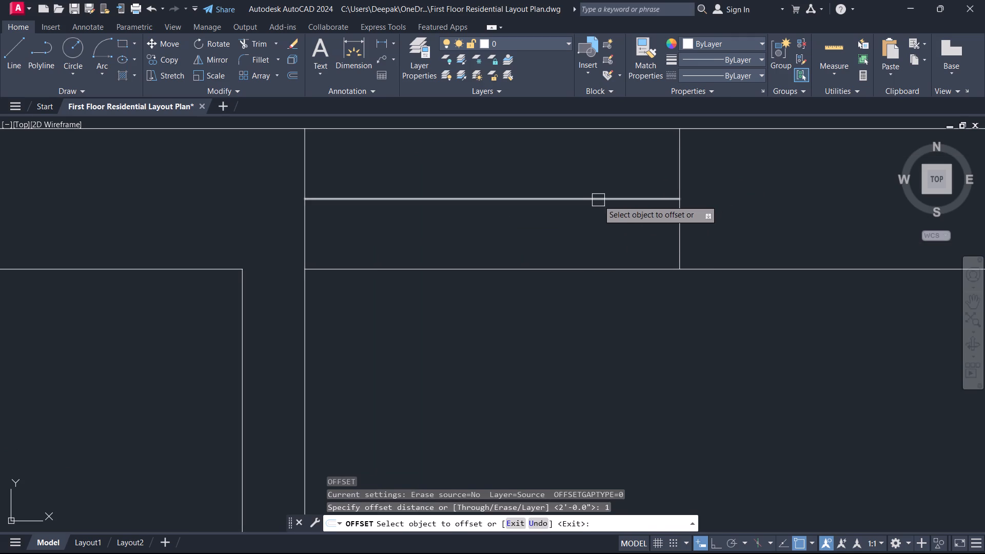
{"action": "left_click", "coordinate": [598, 200]}
{"action": "left_click", "coordinate": [590, 156]}
{"action": "left_click", "coordinate": [601, 201]}
{"action": "left_click", "coordinate": [599, 235]}
{"action": "right_click", "coordinate": [600, 235]}
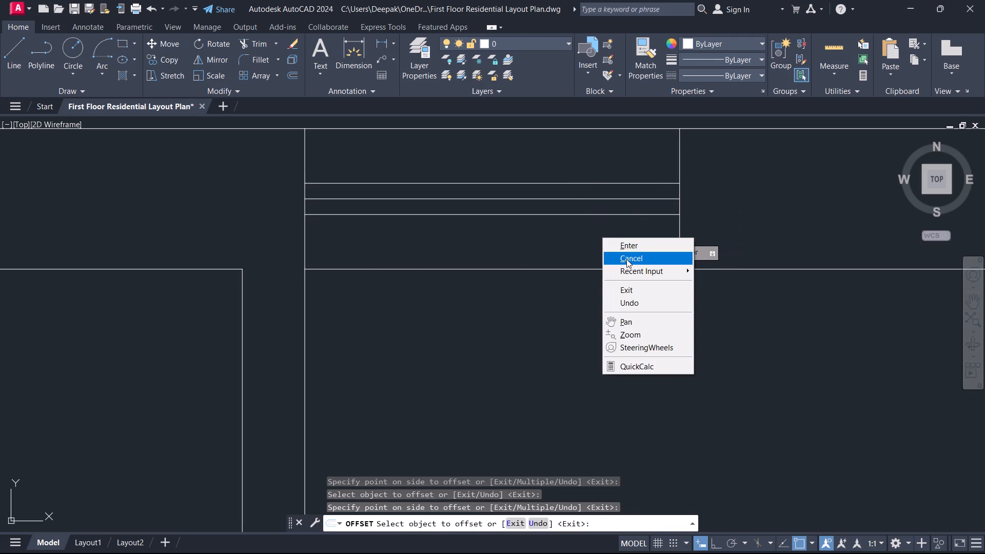
{"action": "left_click", "coordinate": [626, 259]}
Delete the original centre line between the two offset window lines in the 6'X9' bath's north wall.
{"action": "scroll", "coordinate": [616, 203], "scroll_direction": "up", "scroll_amount": 2}
{"action": "left_click", "coordinate": [616, 201]}
{"action": "left_click", "coordinate": [596, 185]}
{"action": "scroll", "coordinate": [636, 261], "scroll_direction": "down", "scroll_amount": 7}
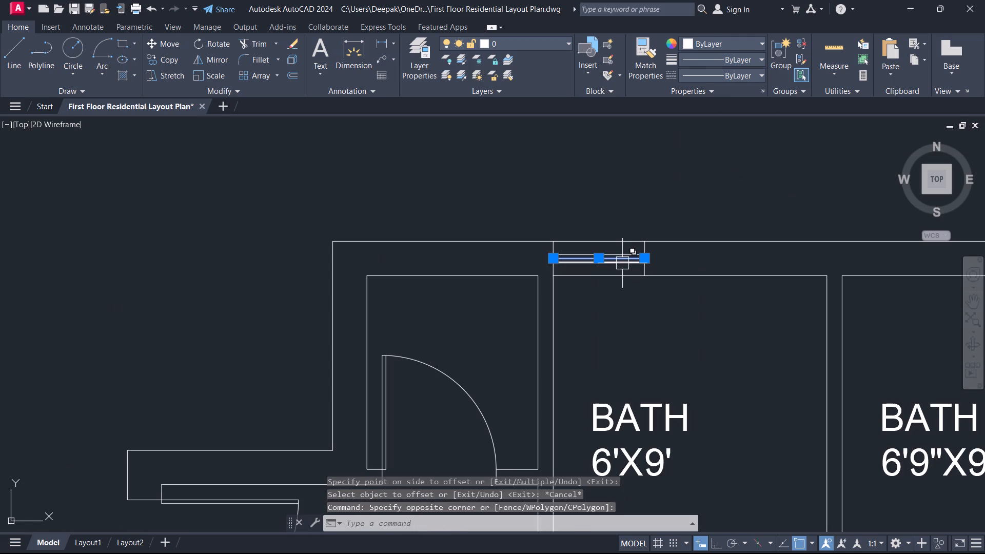
{"action": "key", "text": "Delete"}
Copy the 6'X9' bath's window from its lower west corner to the 6'9"X9'0" bath's inner northwest corner.
{"action": "scroll", "coordinate": [665, 251], "scroll_direction": "up", "scroll_amount": 2}
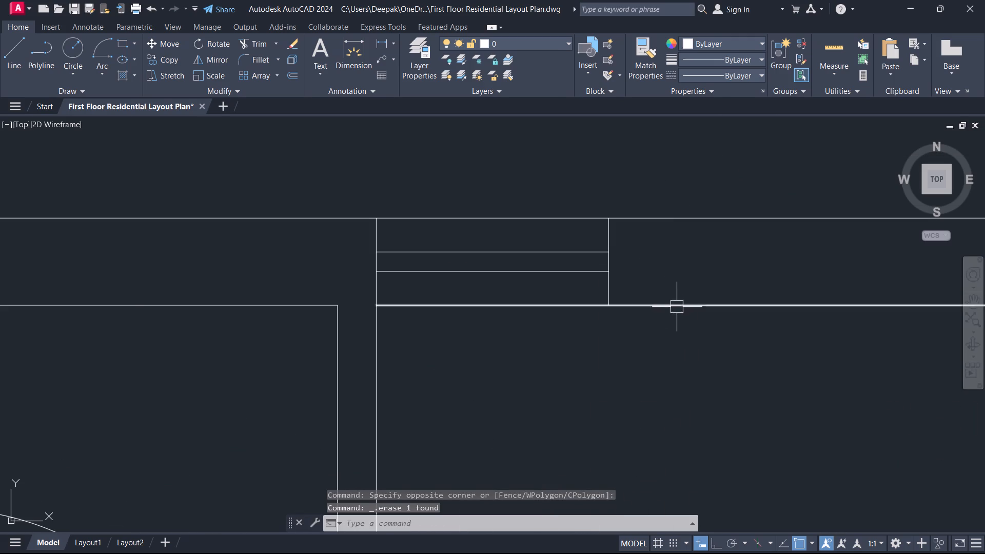
{"action": "left_click", "coordinate": [638, 288]}
{"action": "left_click", "coordinate": [341, 244]}
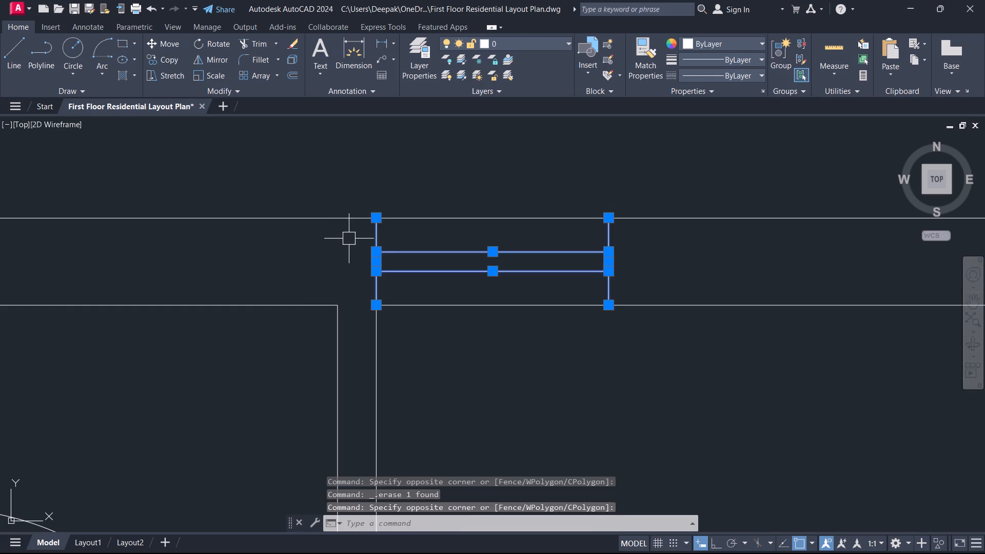
{"action": "type", "text": "CO"}
{"action": "key", "text": "space"}
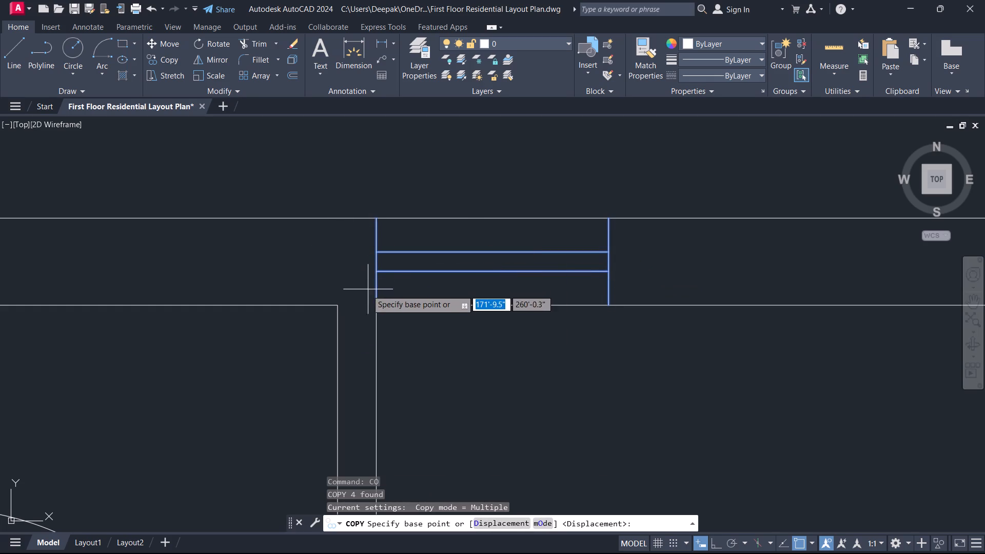
{"action": "left_click", "coordinate": [378, 304]}
{"action": "scroll", "coordinate": [471, 305], "scroll_direction": "down", "scroll_amount": 4}
{"action": "scroll", "coordinate": [710, 309], "scroll_direction": "up", "scroll_amount": 1}
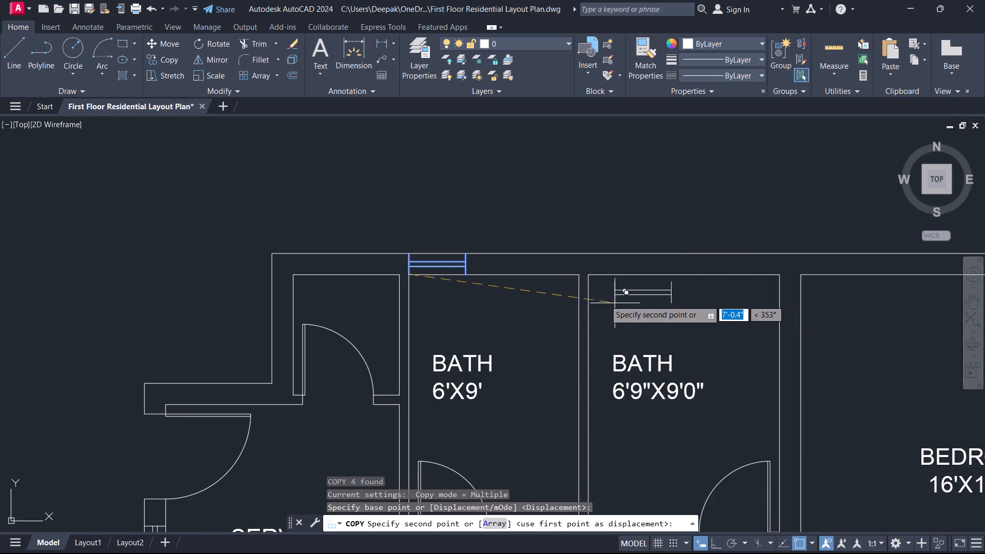
{"action": "scroll", "coordinate": [576, 294], "scroll_direction": "up", "scroll_amount": 3}
{"action": "left_click", "coordinate": [620, 237]}
{"action": "right_click", "coordinate": [634, 261]}
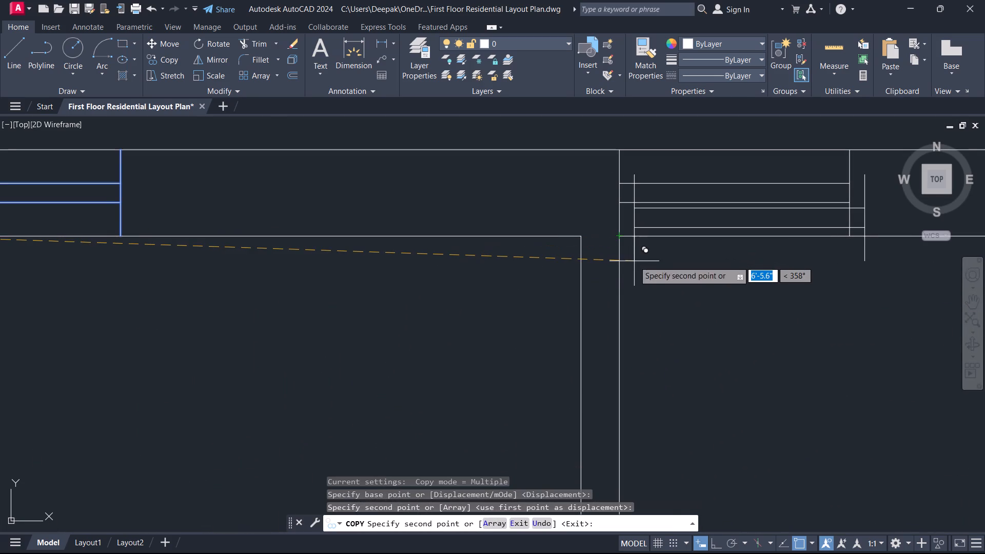
{"action": "left_click", "coordinate": [663, 287]}
Draw a vertical line across the north exterior wall at the midpoint of the 16'X14' bedroom's inner north wall line.
{"action": "scroll", "coordinate": [655, 285], "scroll_direction": "down", "scroll_amount": 4}
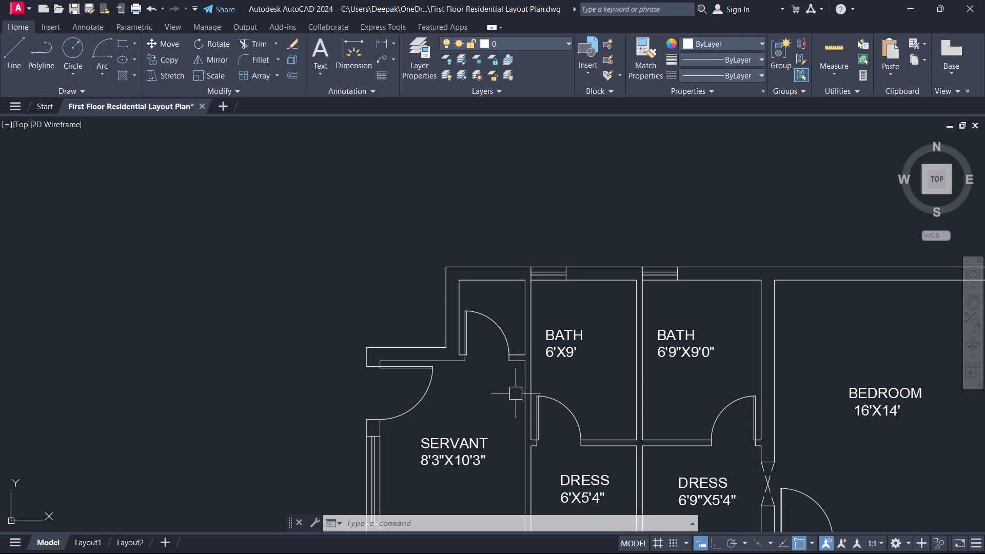
{"action": "middle_click_drag", "start_coordinate": [670, 308], "coordinate": [660, 306]}
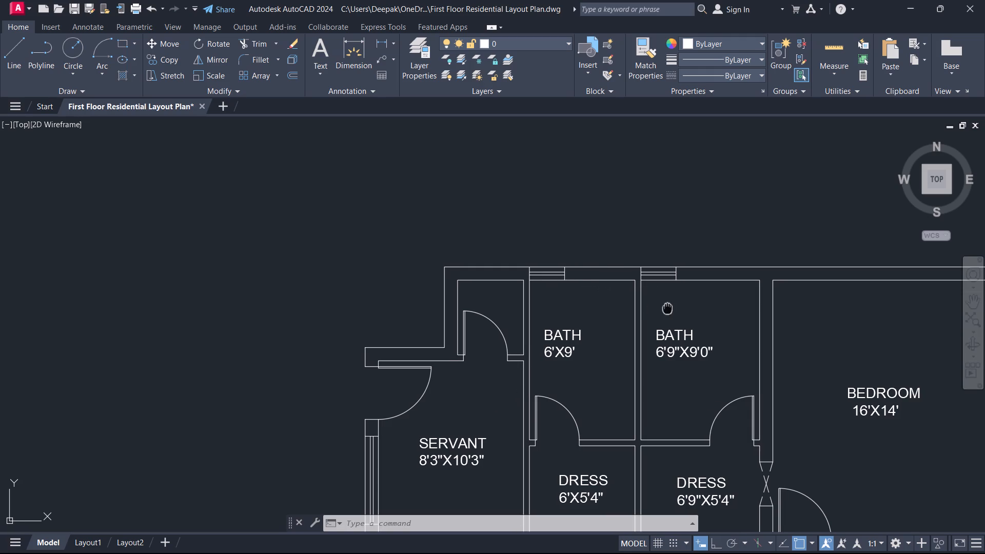
{"action": "middle_click_drag", "start_coordinate": [660, 306], "coordinate": [495, 314]}
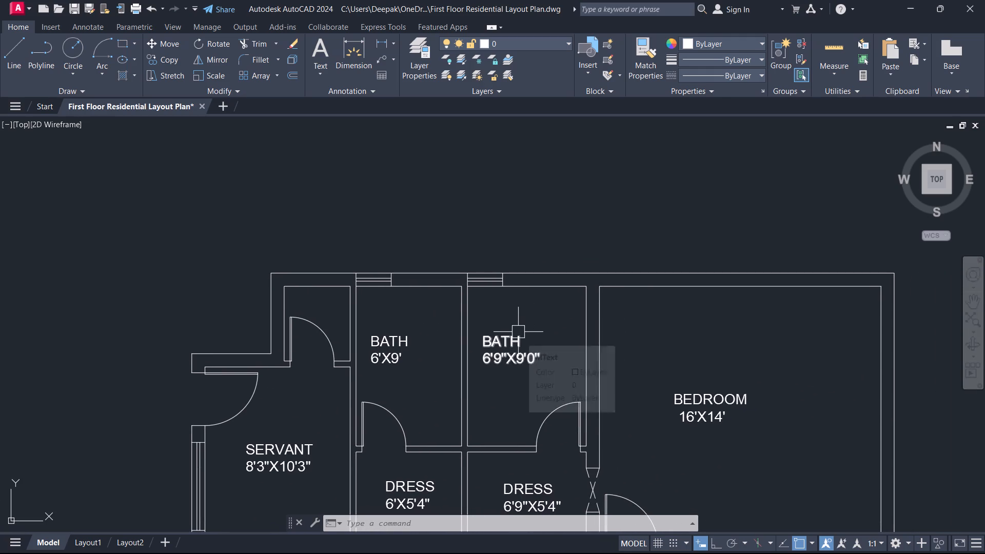
{"action": "type", "text": "L"}
{"action": "key", "text": "space"}
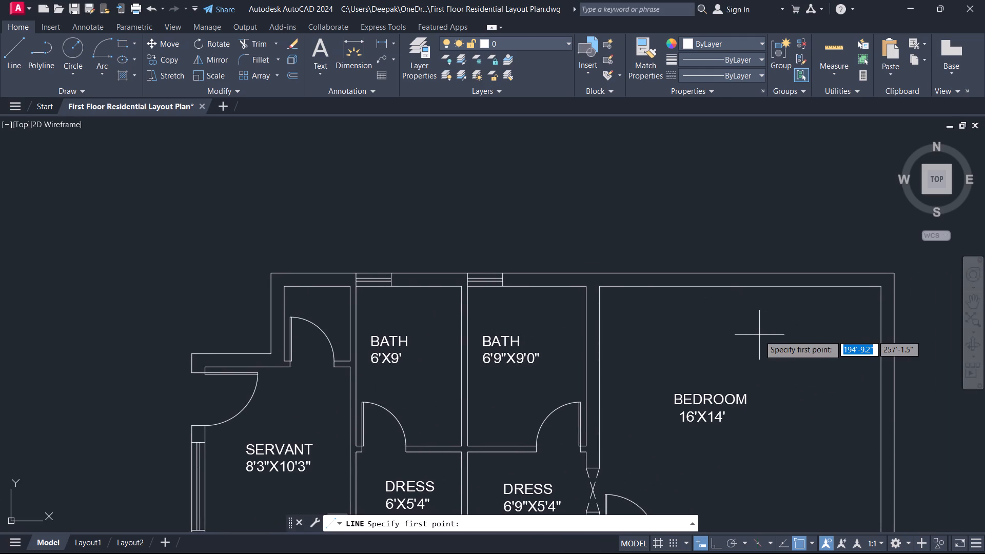
{"action": "left_click", "coordinate": [739, 288]}
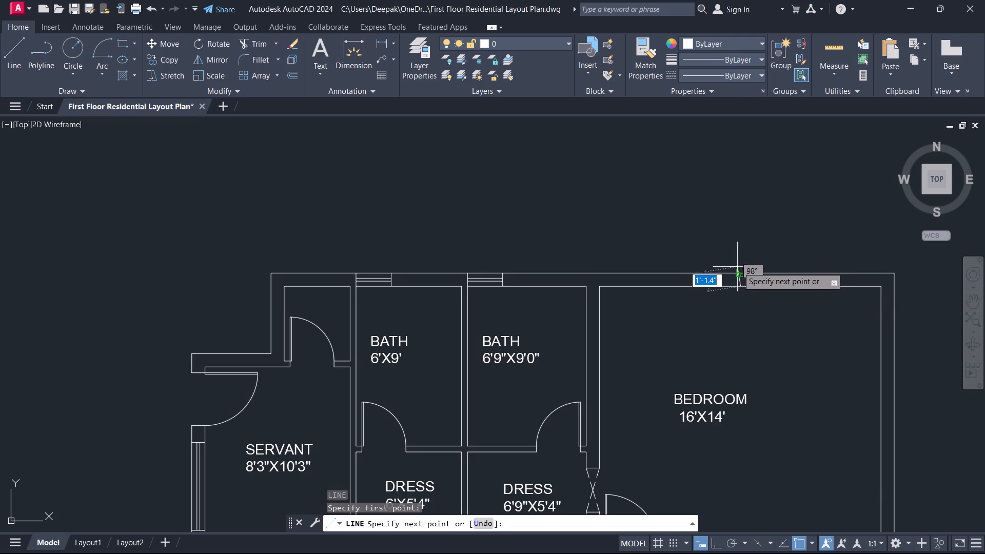
{"action": "left_click", "coordinate": [740, 275]}
{"action": "right_click", "coordinate": [740, 275]}
{"action": "left_click", "coordinate": [755, 301]}
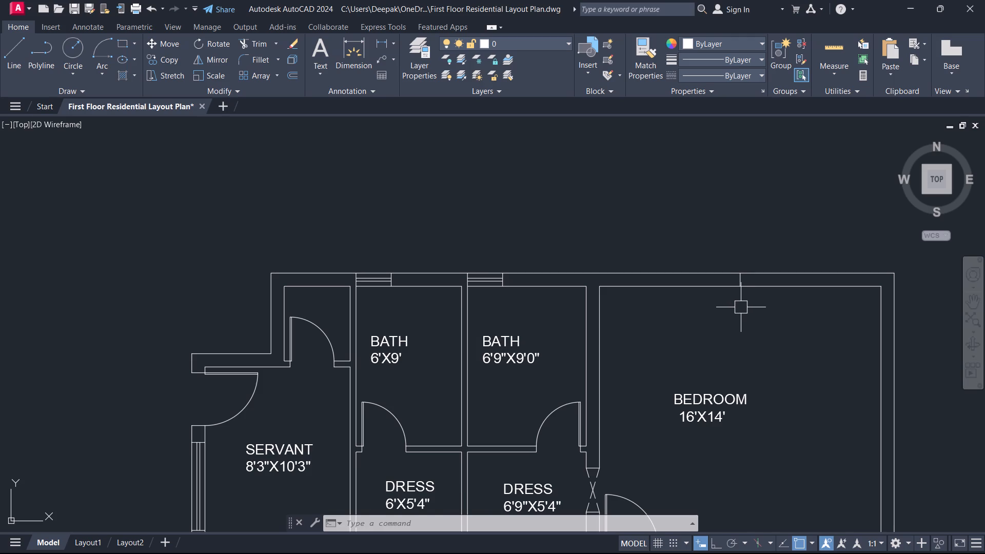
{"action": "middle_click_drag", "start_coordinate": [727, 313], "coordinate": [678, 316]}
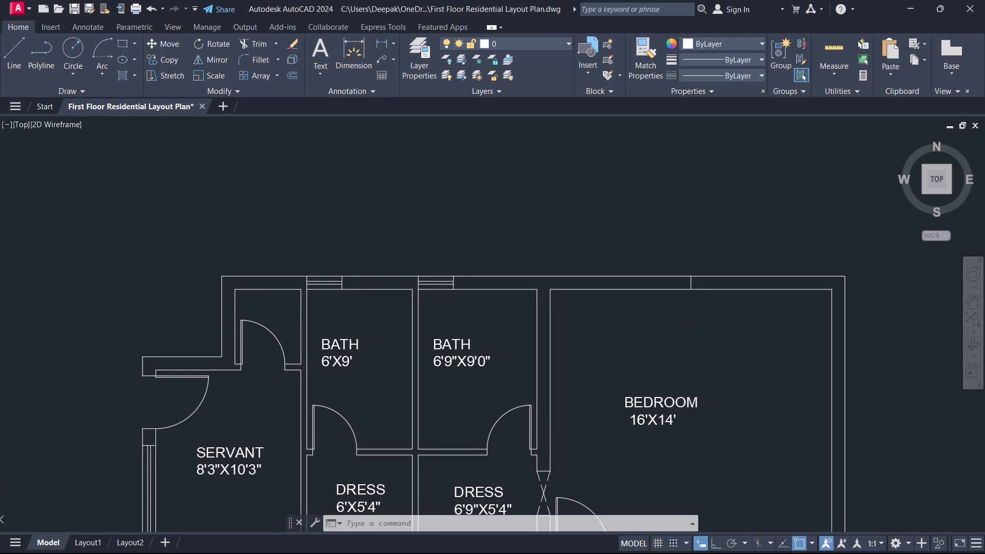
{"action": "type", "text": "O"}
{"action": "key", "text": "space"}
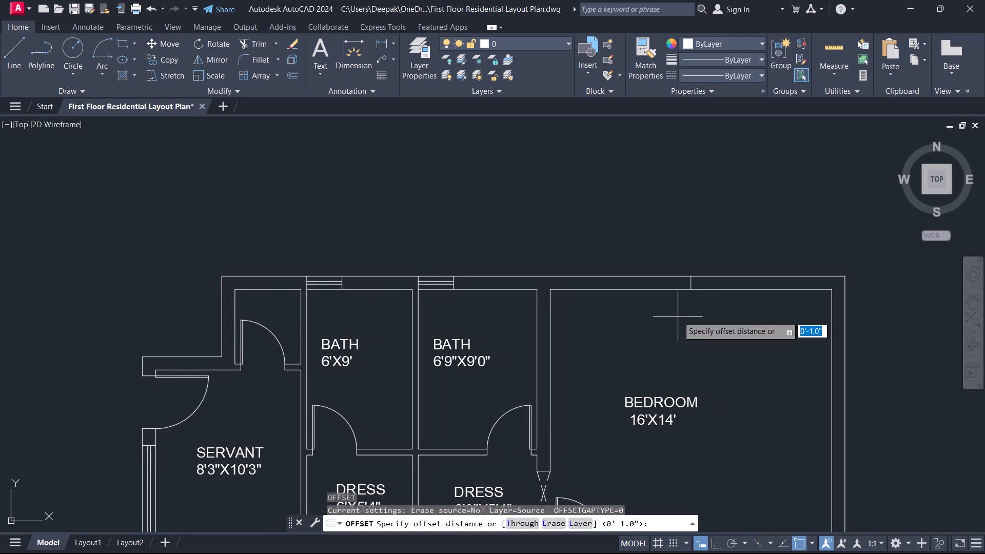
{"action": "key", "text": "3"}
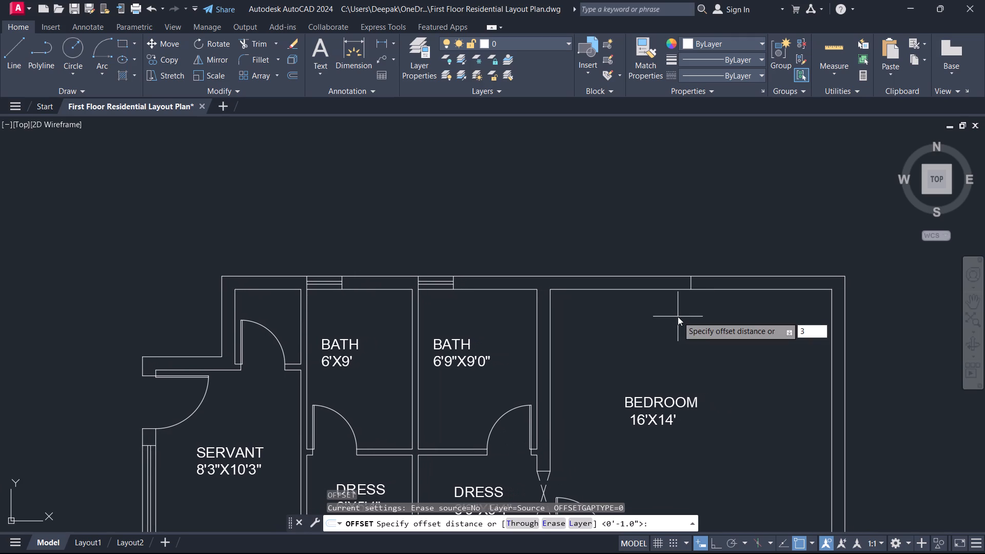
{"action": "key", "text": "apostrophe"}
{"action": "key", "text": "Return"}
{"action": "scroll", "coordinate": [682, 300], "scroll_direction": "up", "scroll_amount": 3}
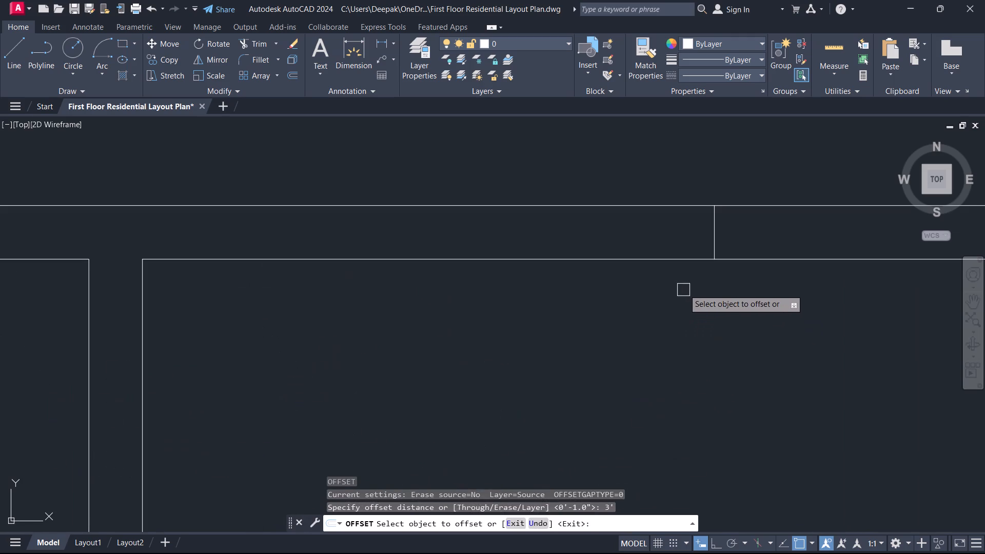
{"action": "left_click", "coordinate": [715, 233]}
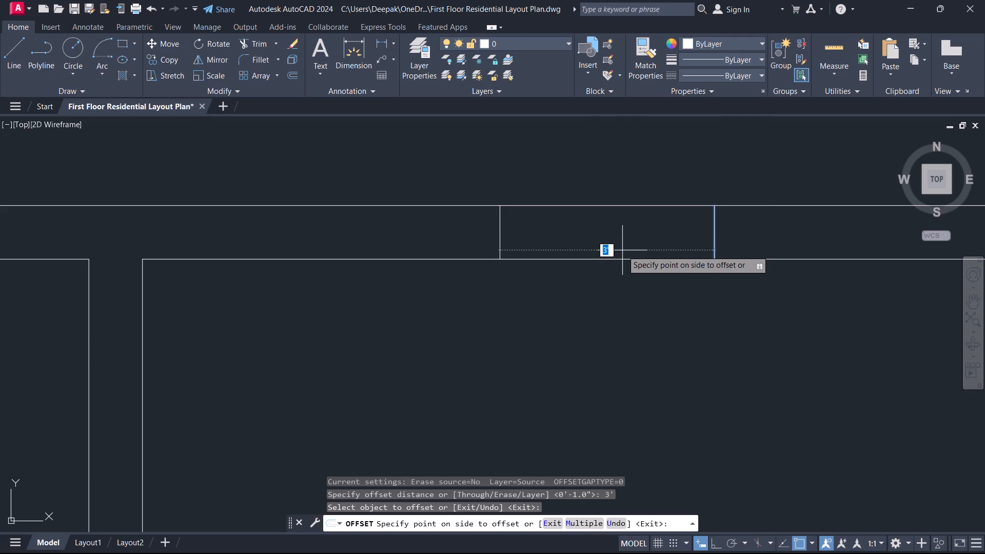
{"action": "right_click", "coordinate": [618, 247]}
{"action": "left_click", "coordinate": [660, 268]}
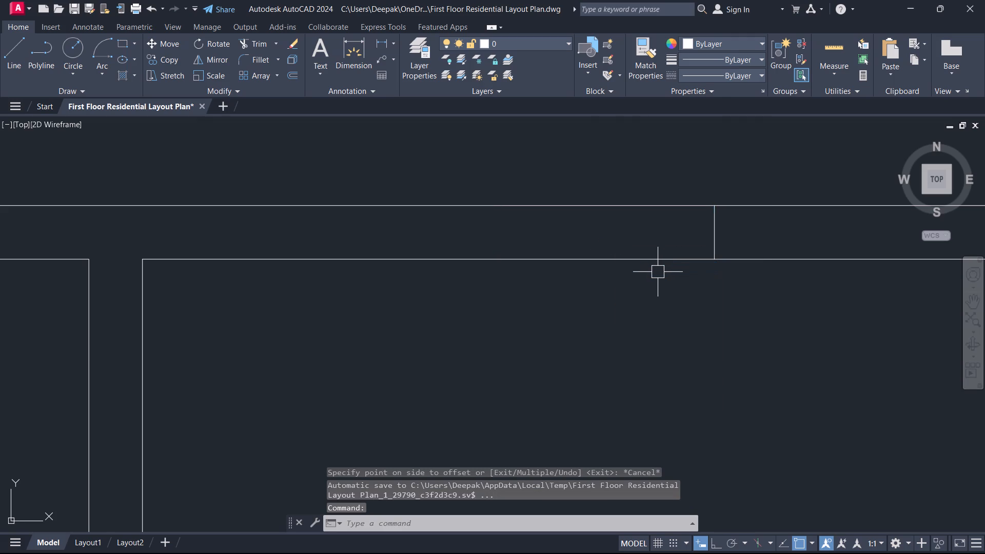
Offset the vertical line in the bedroom's north wall by 5' to both the west and the east.
{"action": "scroll", "coordinate": [675, 297], "scroll_direction": "down", "scroll_amount": 1}
{"action": "middle_click_drag", "start_coordinate": [675, 297], "coordinate": [649, 310]}
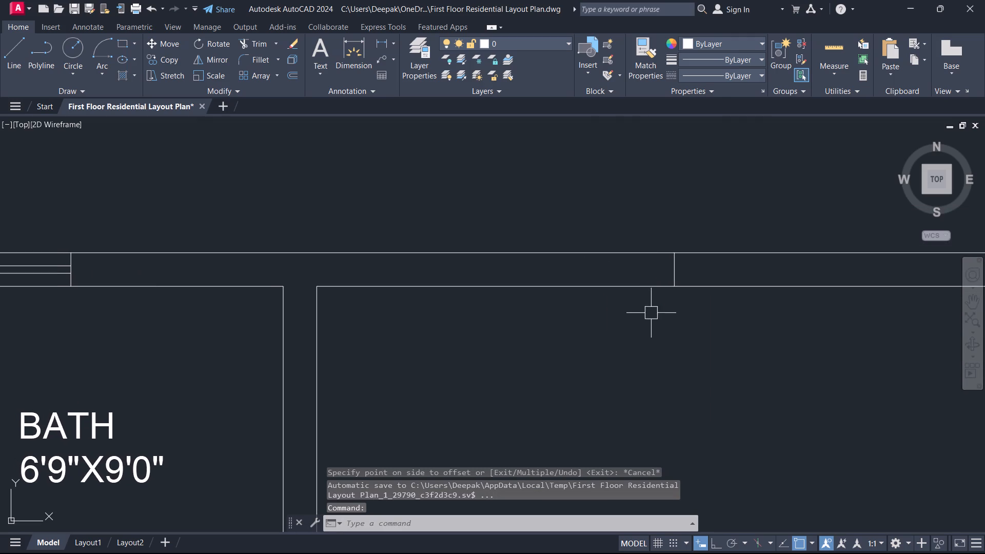
{"action": "type", "text": "O"}
{"action": "key", "text": "space"}
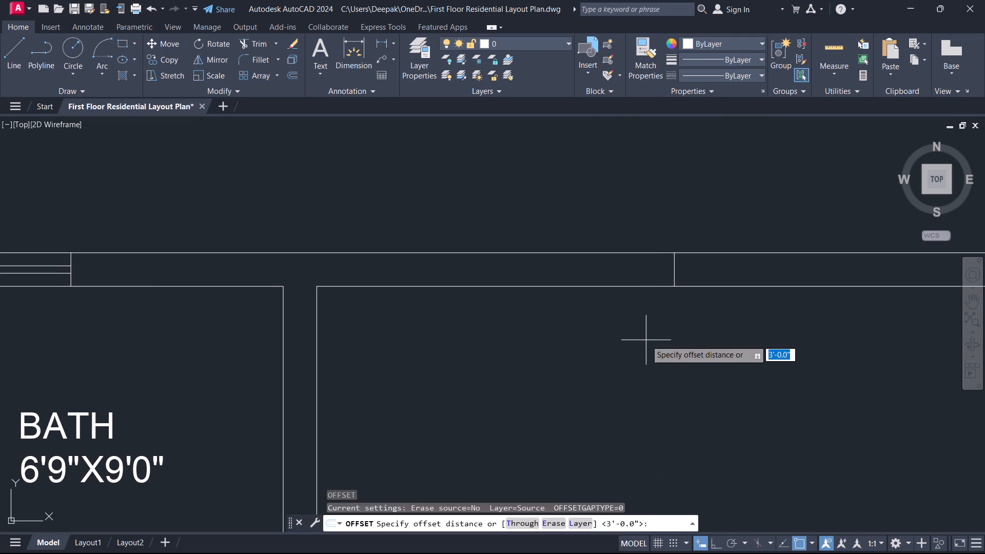
{"action": "key", "text": "2"}
{"action": "key", "text": "BackSpace"}
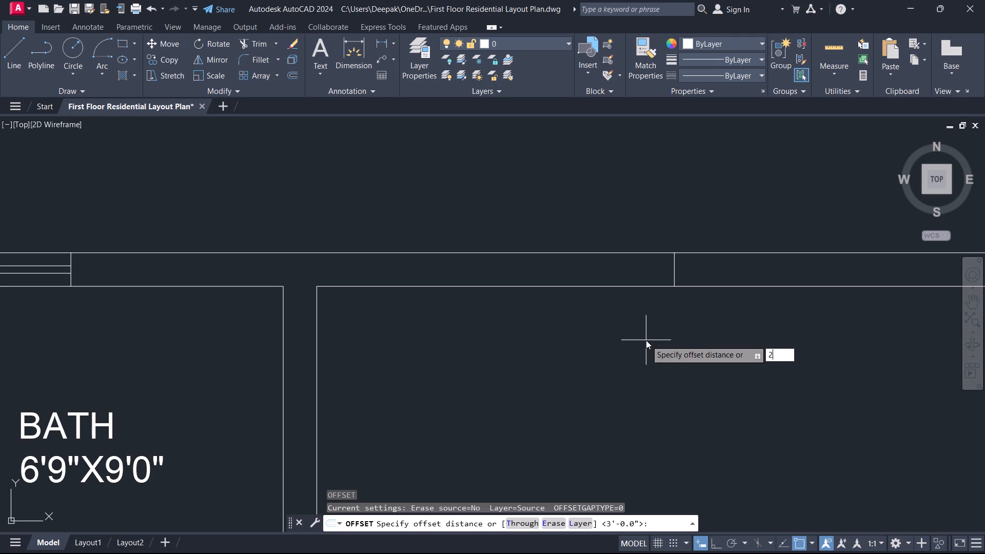
{"action": "type", "text": "5'"}
{"action": "key", "text": "Return"}
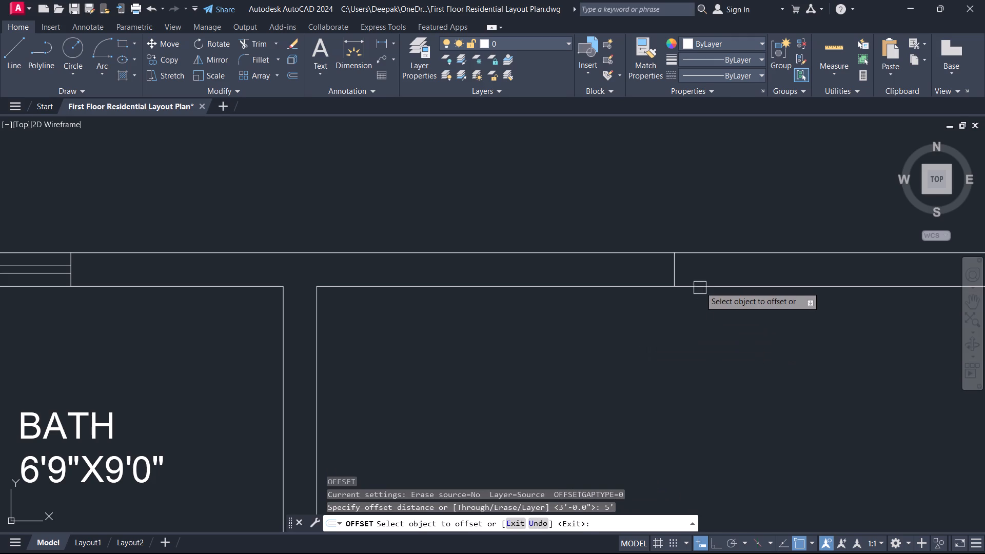
{"action": "scroll", "coordinate": [701, 284], "scroll_direction": "up", "scroll_amount": 1}
{"action": "left_click", "coordinate": [656, 262]}
{"action": "left_click", "coordinate": [617, 258]}
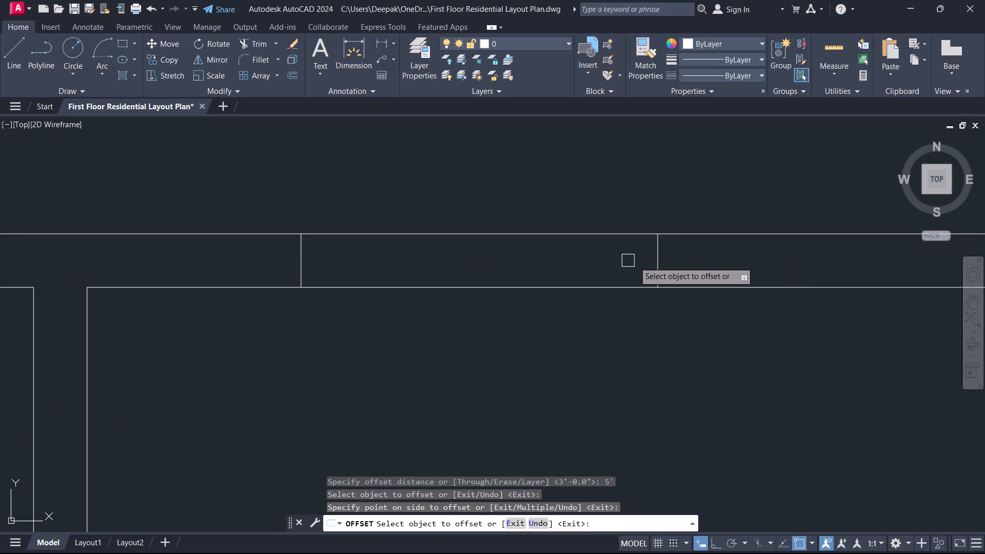
{"action": "left_click", "coordinate": [657, 267]}
{"action": "left_click", "coordinate": [767, 250]}
{"action": "right_click", "coordinate": [767, 250]}
{"action": "left_click", "coordinate": [785, 268]}
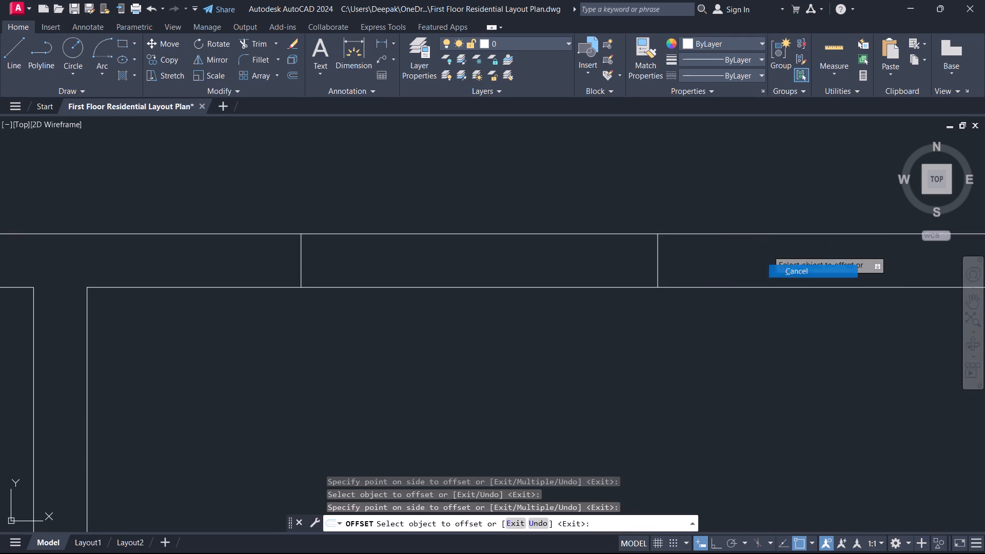
Delete the middle vertical line between the two offset jamb lines in the bedroom's north wall.
{"action": "middle_click", "coordinate": [689, 258]}
{"action": "scroll", "coordinate": [689, 258], "scroll_direction": "down", "scroll_amount": 1}
{"action": "middle_click_drag", "start_coordinate": [687, 258], "coordinate": [587, 297]}
{"action": "left_click", "coordinate": [597, 300]}
{"action": "left_click", "coordinate": [522, 302]}
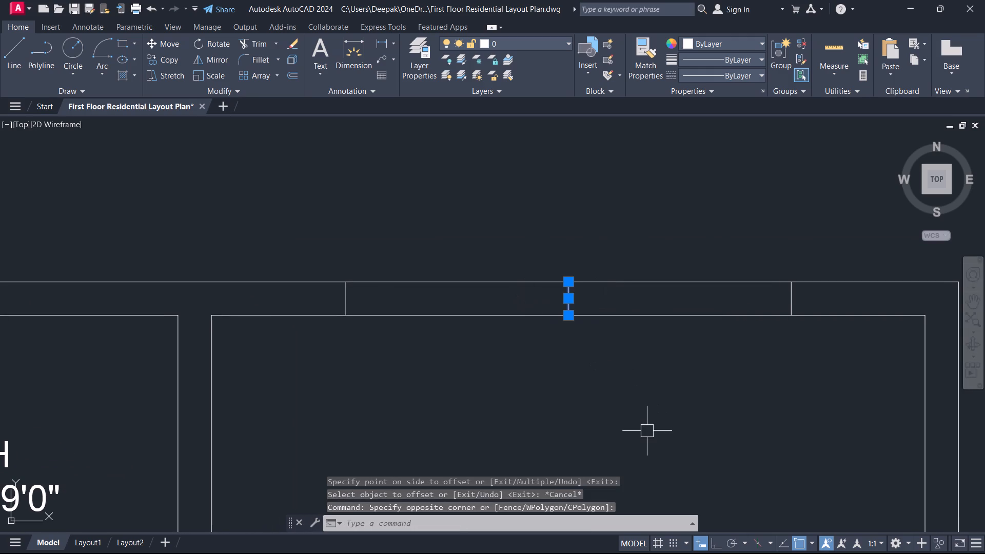
{"action": "key", "text": "Delete"}
Draw a horizontal line along the bedroom's north wall centre, joining the midpoints of the east and west jamb lines.
{"action": "type", "text": "L"}
{"action": "key", "text": "space"}
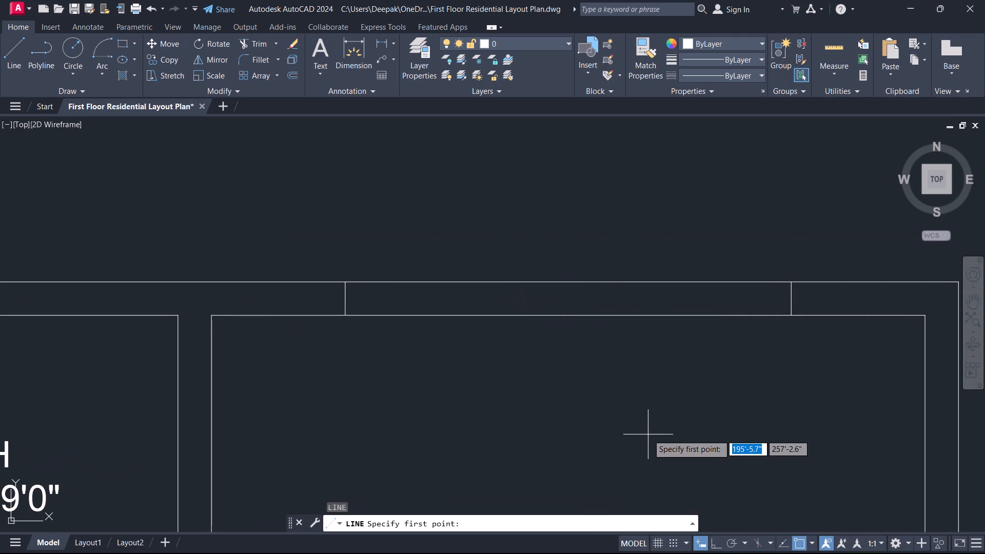
{"action": "scroll", "coordinate": [748, 308], "scroll_direction": "up", "scroll_amount": 1}
{"action": "left_click", "coordinate": [821, 288]}
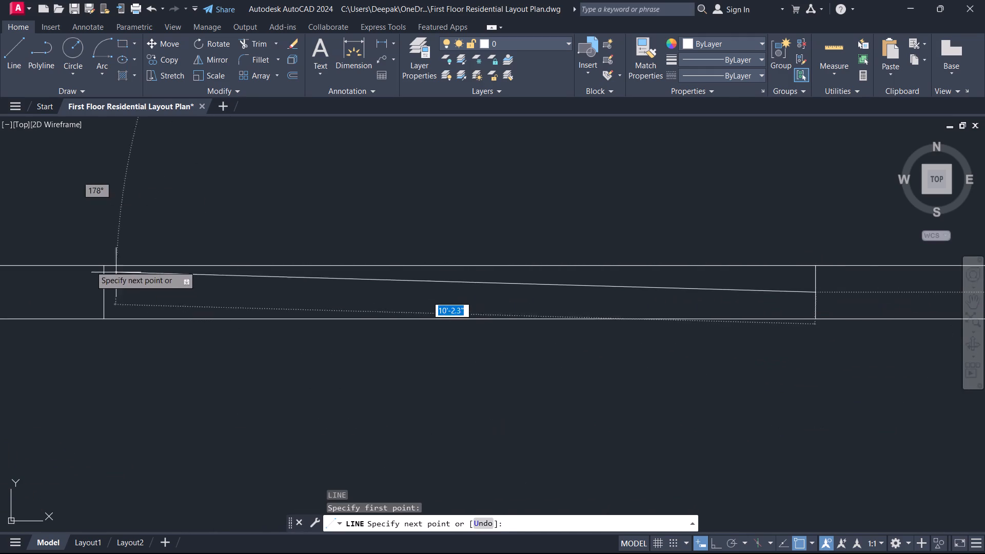
{"action": "left_click", "coordinate": [101, 292]}
{"action": "right_click", "coordinate": [101, 292]}
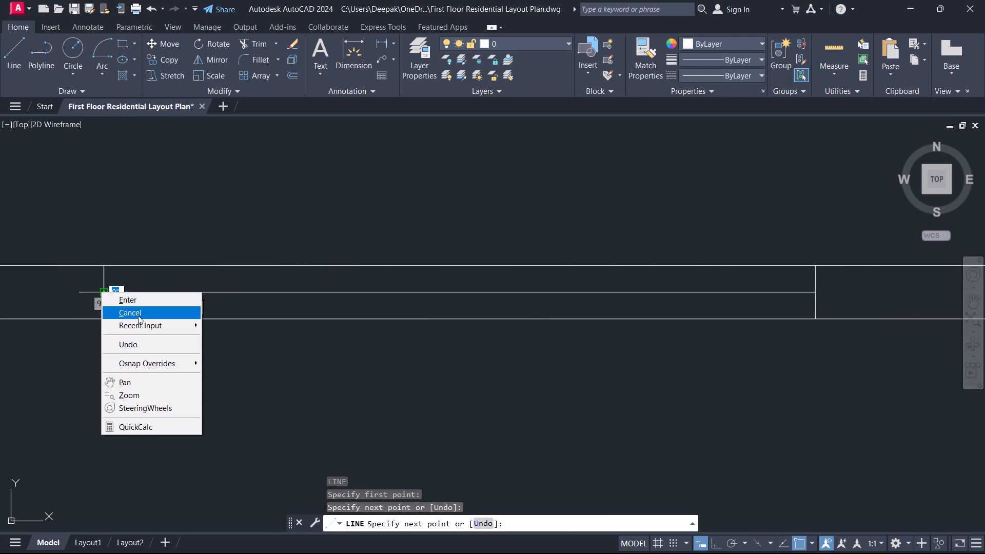
{"action": "left_click", "coordinate": [138, 315]}
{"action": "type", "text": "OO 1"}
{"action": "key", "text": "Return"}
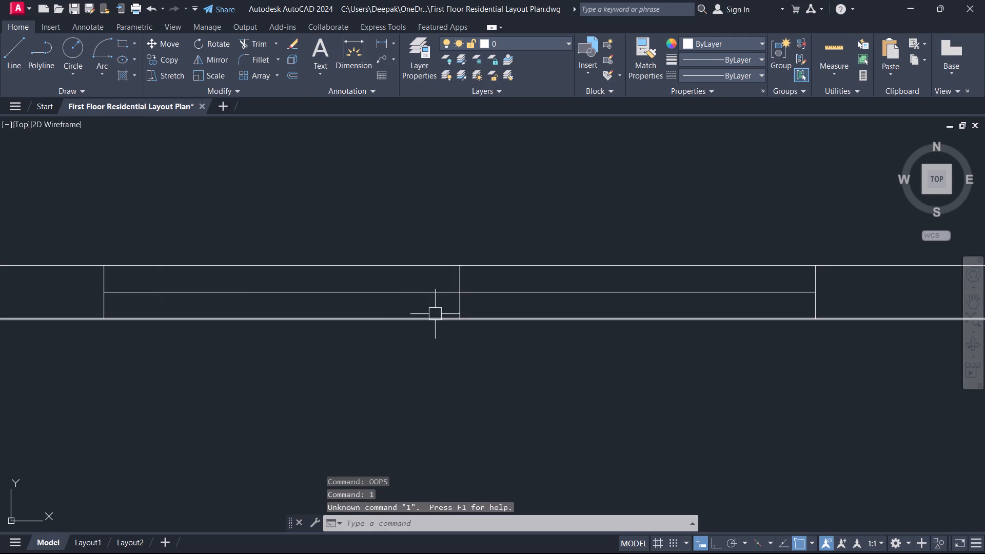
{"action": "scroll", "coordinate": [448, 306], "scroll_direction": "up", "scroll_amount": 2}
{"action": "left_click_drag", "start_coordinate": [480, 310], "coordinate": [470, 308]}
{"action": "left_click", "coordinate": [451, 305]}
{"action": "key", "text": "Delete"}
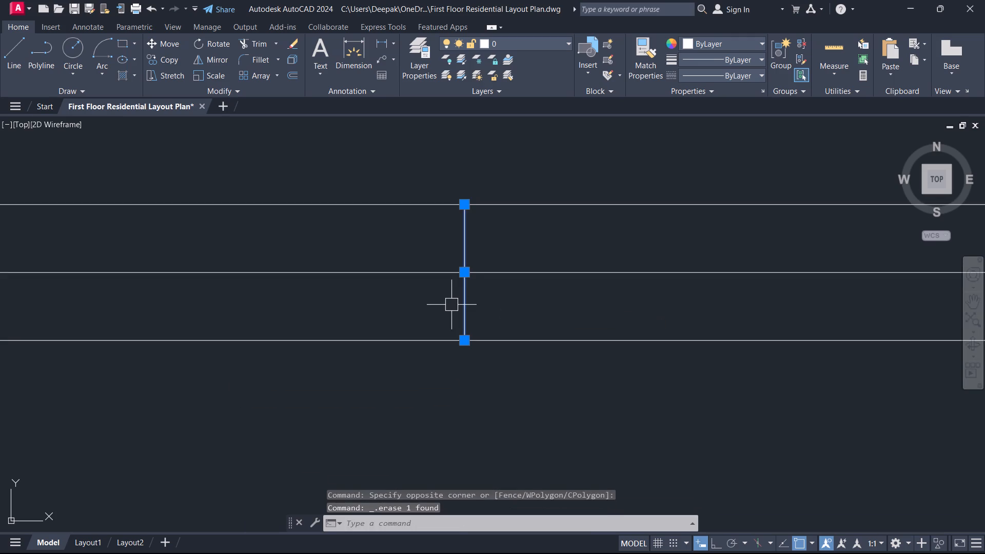
Offset the horizontal centre line in the bedroom's north wall window by 1" to both the north and the south.
{"action": "type", "text": "O 1"}
{"action": "key", "text": "Return"}
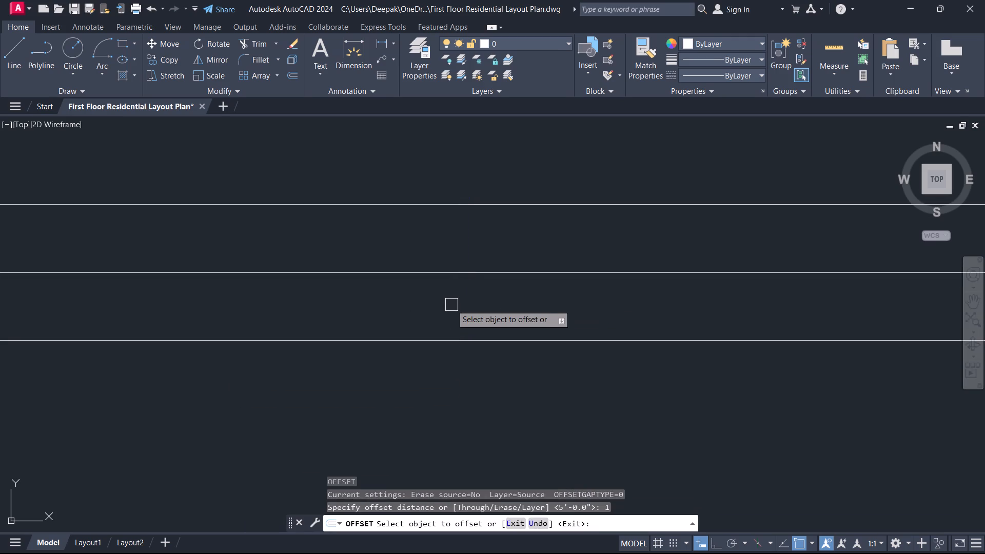
{"action": "scroll", "coordinate": [449, 305], "scroll_direction": "down", "scroll_amount": 2}
{"action": "left_click", "coordinate": [444, 291]}
{"action": "left_click", "coordinate": [449, 263]}
{"action": "scroll", "coordinate": [449, 301], "scroll_direction": "up", "scroll_amount": 2}
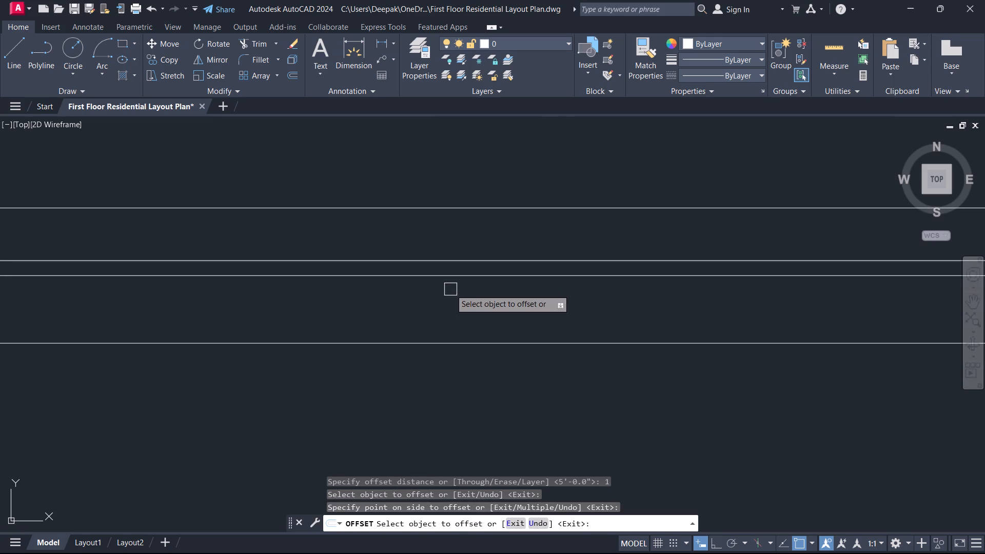
{"action": "left_click", "coordinate": [452, 279]}
{"action": "left_click", "coordinate": [460, 310]}
{"action": "right_click", "coordinate": [460, 310]}
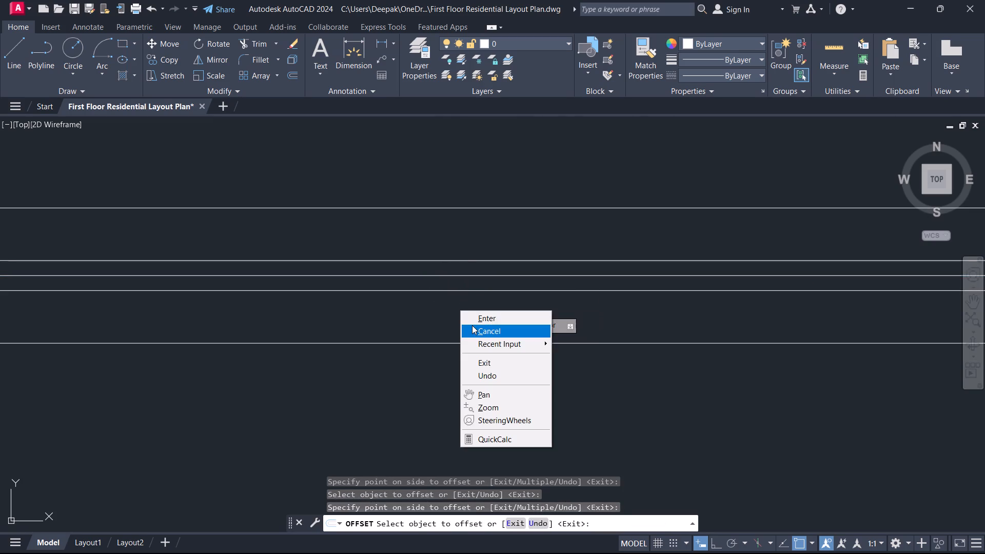
{"action": "left_click", "coordinate": [472, 325]}
Delete the original centre line between the two offset glass lines of the bedroom's north wall window.
{"action": "left_click", "coordinate": [469, 276]}
{"action": "scroll", "coordinate": [467, 374], "scroll_direction": "down", "scroll_amount": 3}
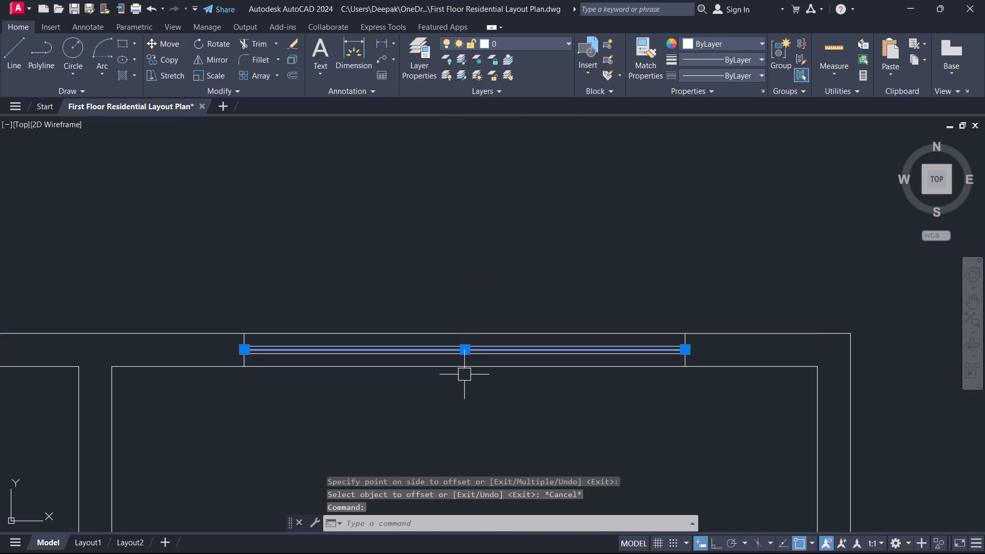
{"action": "key", "text": "Delete"}
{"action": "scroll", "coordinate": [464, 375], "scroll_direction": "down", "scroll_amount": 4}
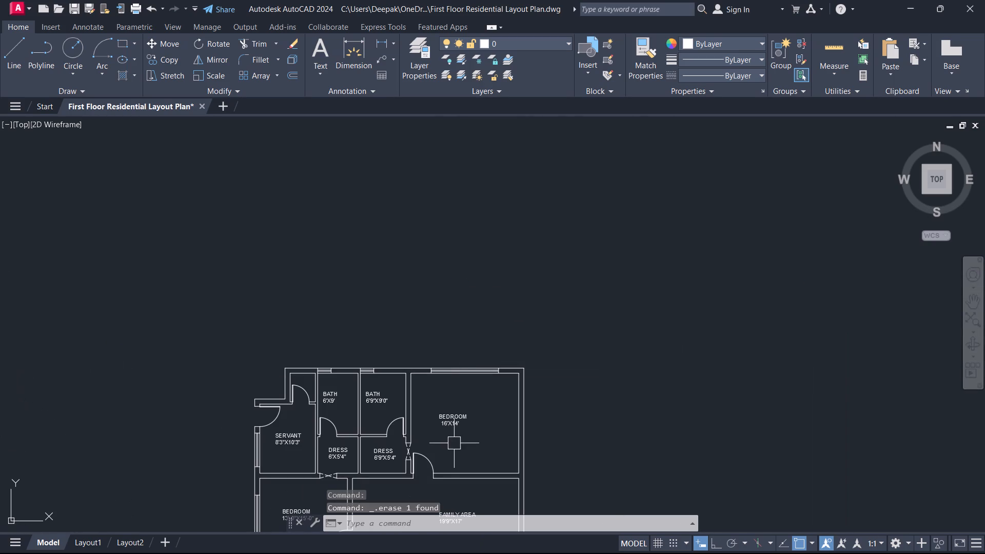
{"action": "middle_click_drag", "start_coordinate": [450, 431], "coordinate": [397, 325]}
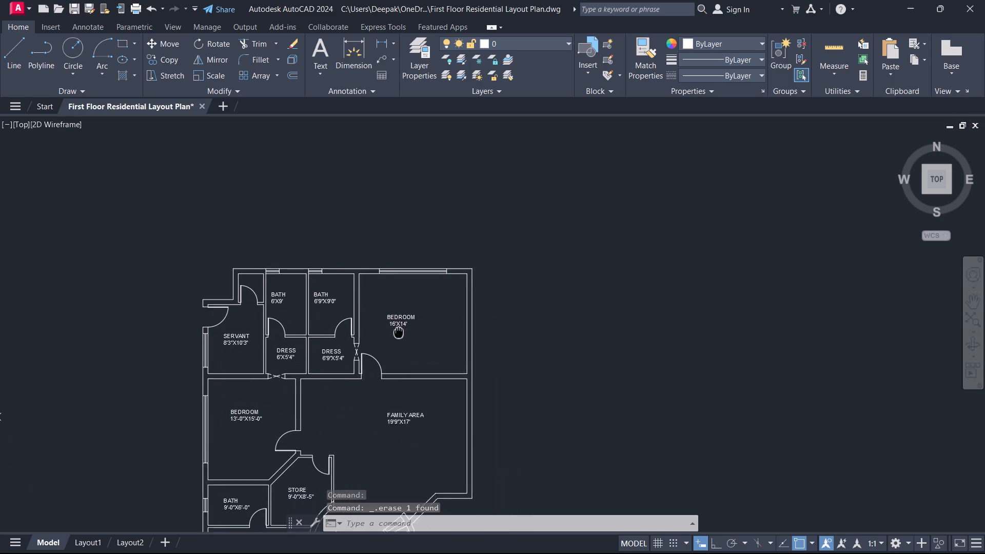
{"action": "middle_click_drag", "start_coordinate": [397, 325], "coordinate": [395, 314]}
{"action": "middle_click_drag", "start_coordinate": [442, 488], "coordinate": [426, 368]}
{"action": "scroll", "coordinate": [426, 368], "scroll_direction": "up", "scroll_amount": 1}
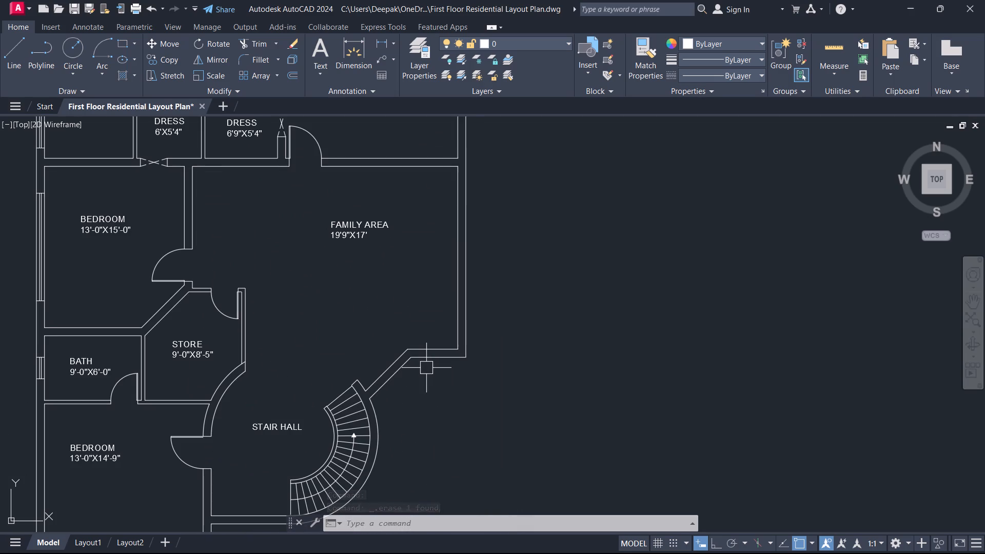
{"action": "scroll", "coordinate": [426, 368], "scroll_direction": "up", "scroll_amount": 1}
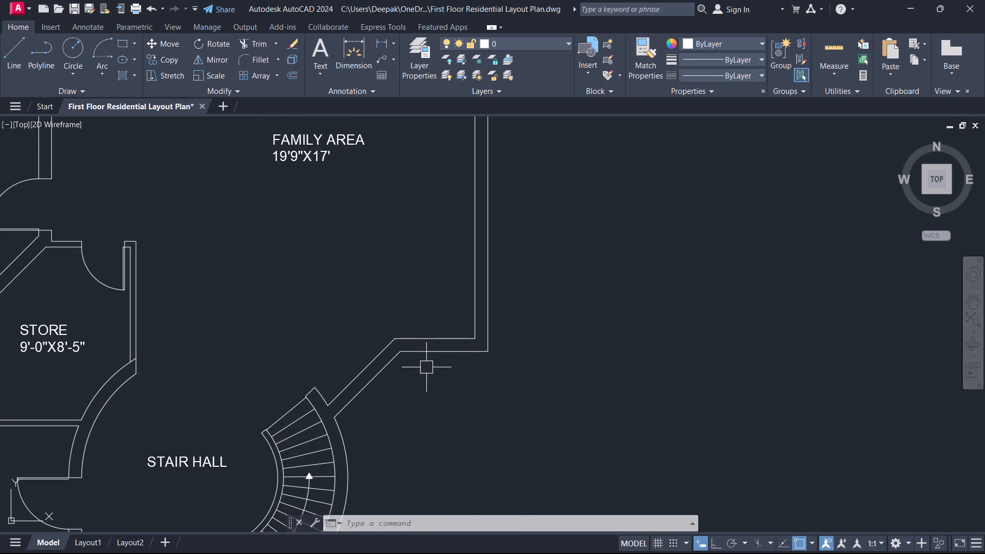
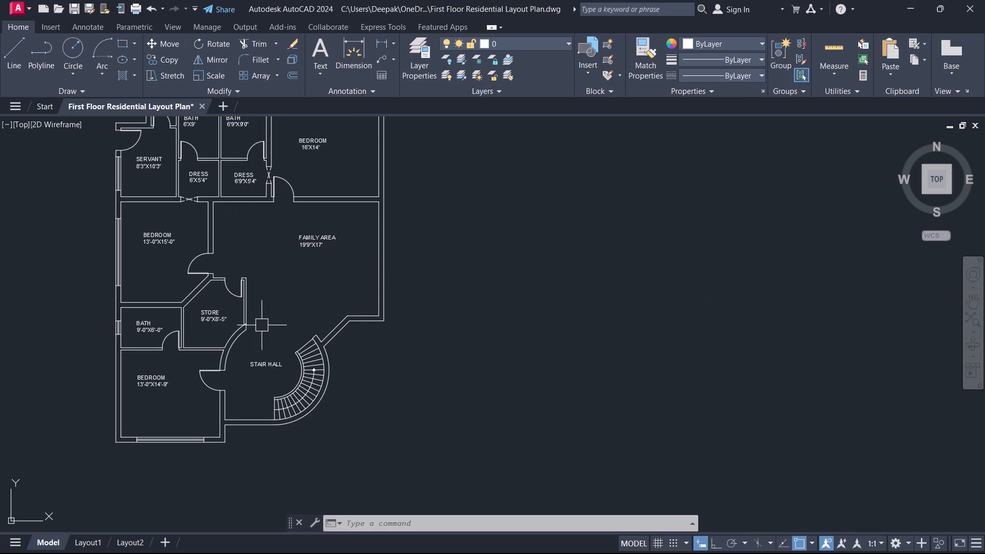
Start block insertion so that the recently used blocks are available.
{"action": "middle_click_drag", "start_coordinate": [262, 325], "coordinate": [416, 362]}
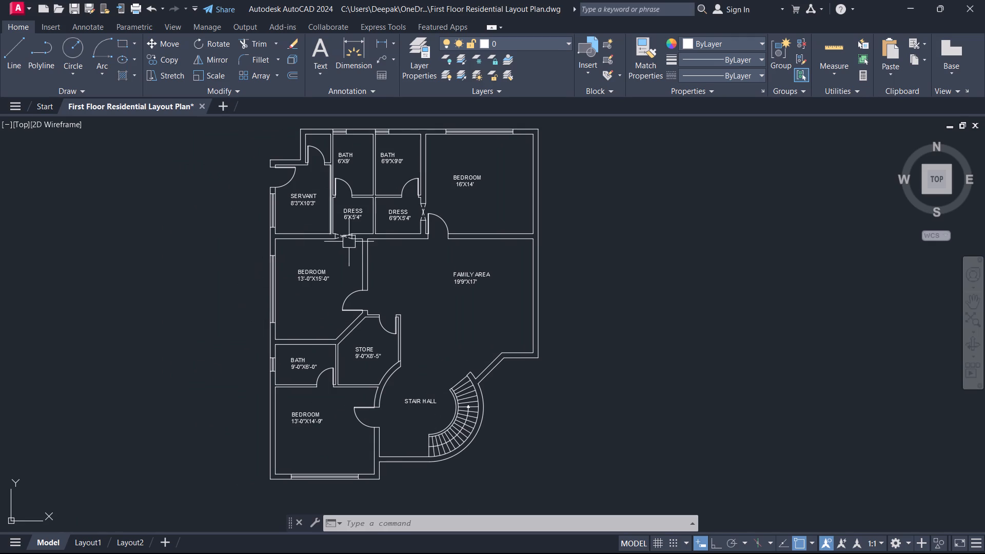
{"action": "middle_click_drag", "start_coordinate": [284, 294], "coordinate": [233, 291]}
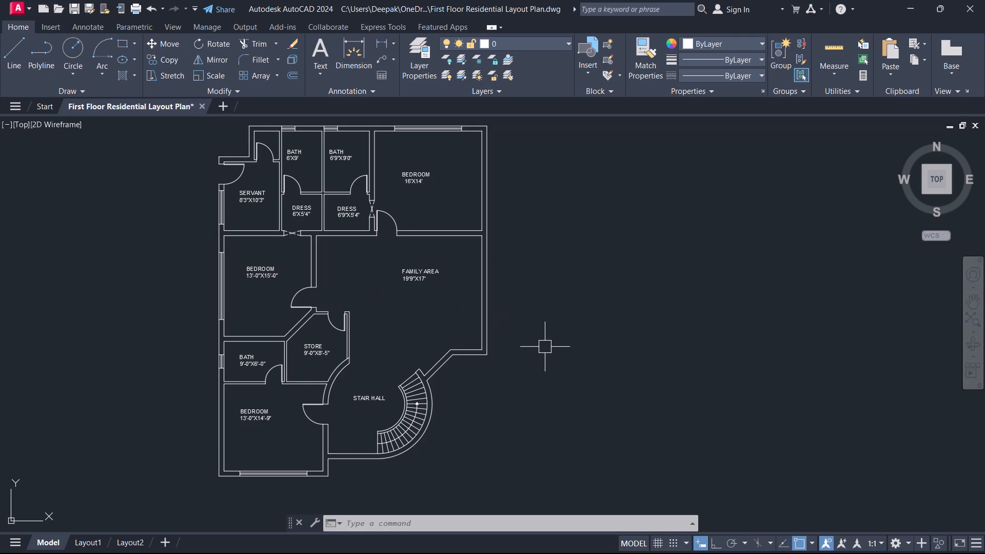
{"action": "type", "text": "I"}
{"action": "key", "text": "space"}
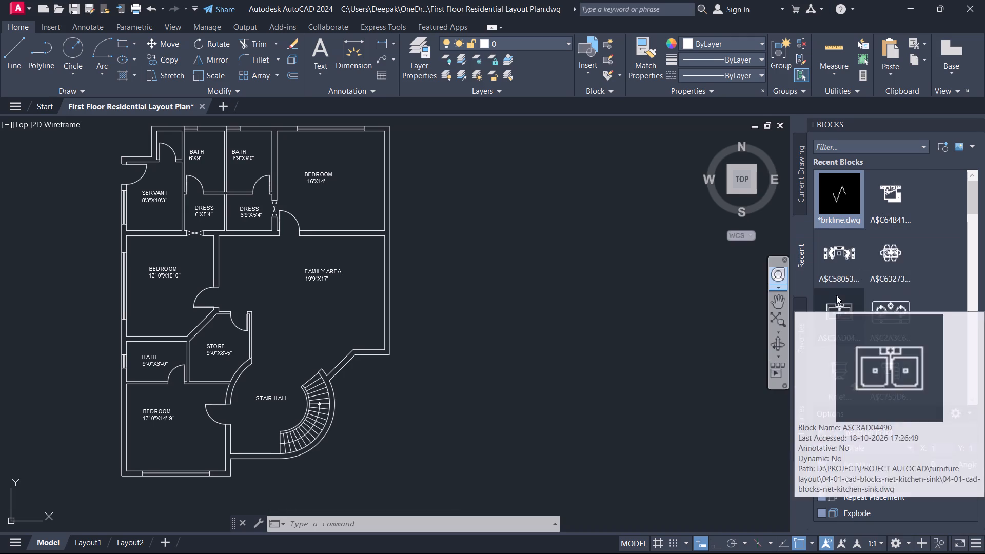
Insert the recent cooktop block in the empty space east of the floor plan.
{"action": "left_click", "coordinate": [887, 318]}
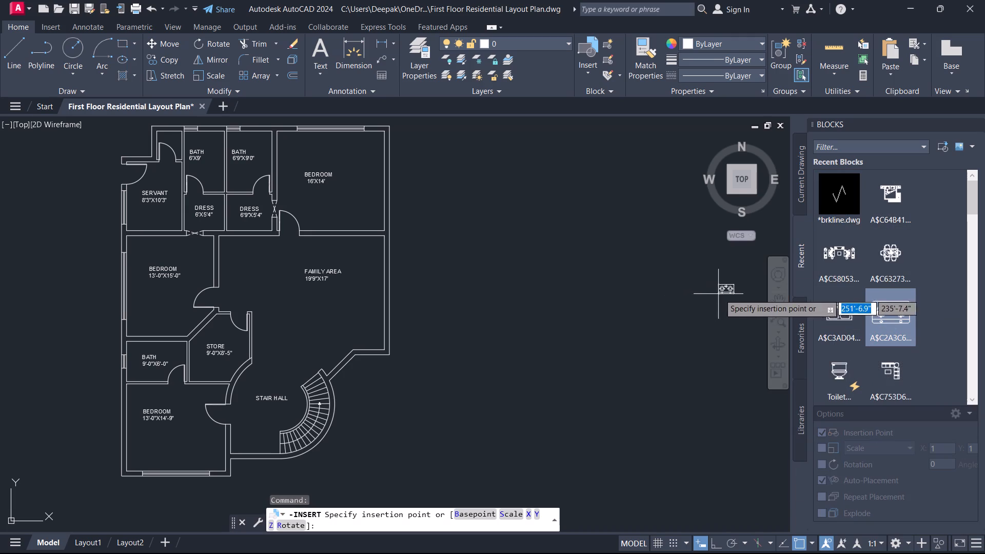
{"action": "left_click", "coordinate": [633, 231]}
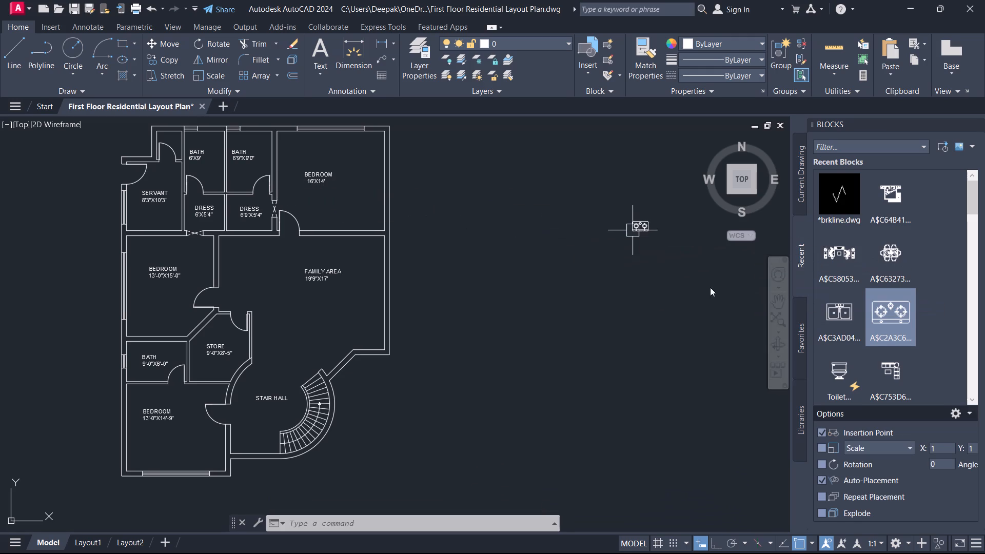
Insert the L-shaped sofa set block with round corner table in the upper-right part of the family area.
{"action": "left_click", "coordinate": [885, 357]}
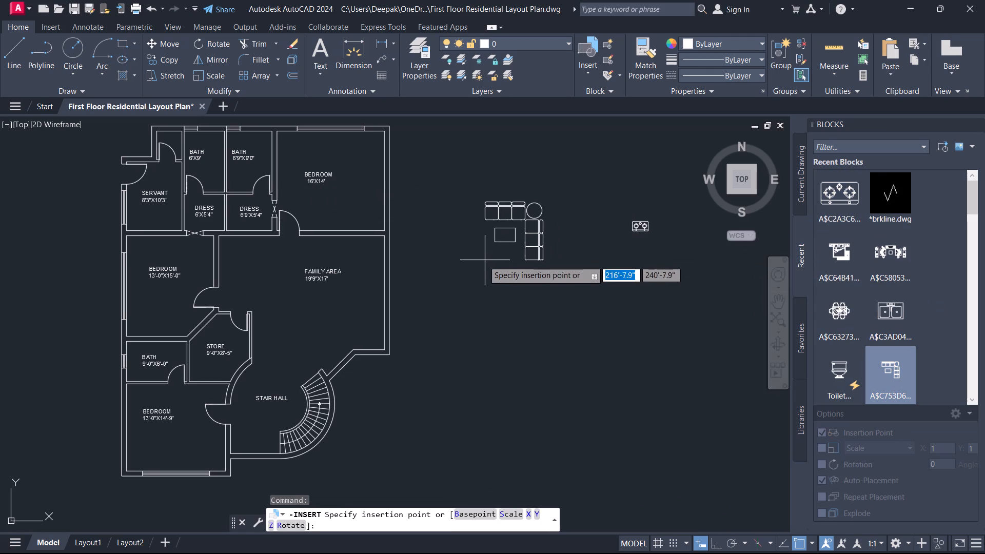
{"action": "left_click", "coordinate": [322, 301]}
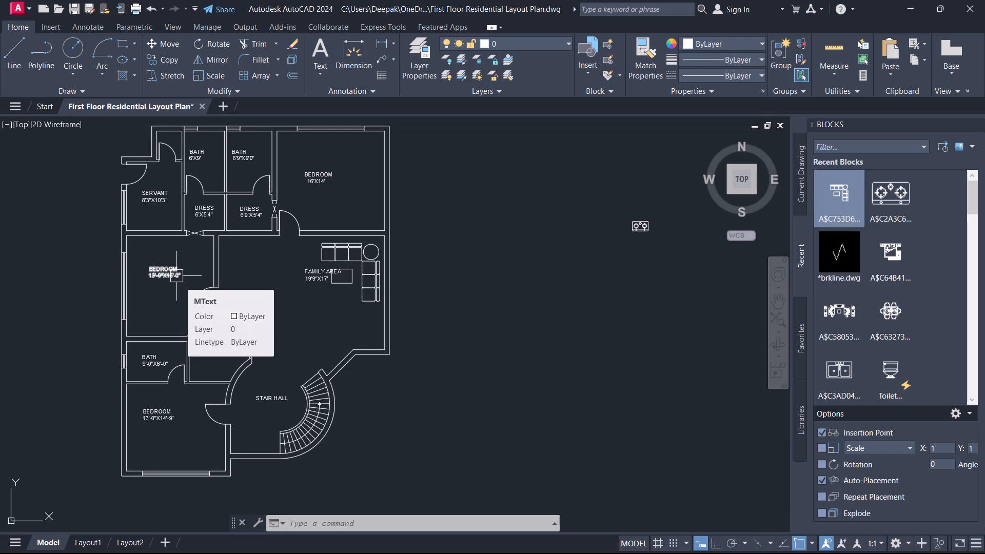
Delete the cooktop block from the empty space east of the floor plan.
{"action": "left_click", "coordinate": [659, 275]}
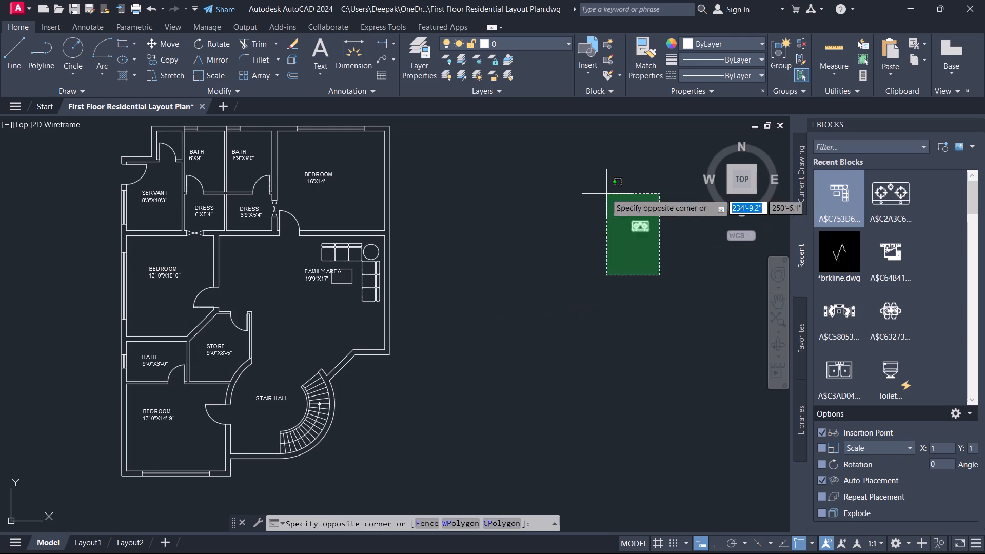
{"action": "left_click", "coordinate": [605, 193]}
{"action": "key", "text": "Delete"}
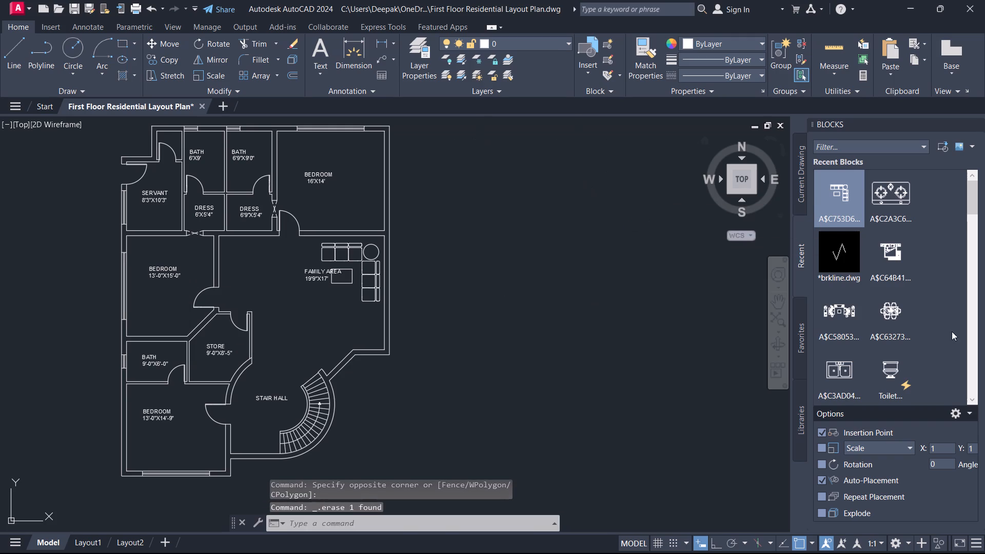
Find the double bed block among the recent blocks and insert it in the empty space east of the plan.
{"action": "scroll", "coordinate": [905, 358], "scroll_direction": "down", "scroll_amount": 5}
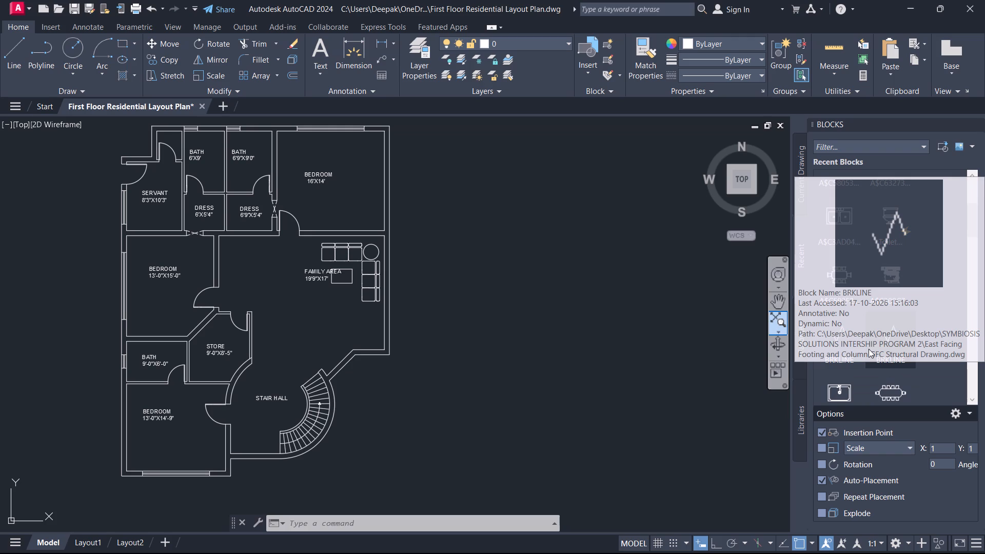
{"action": "scroll", "coordinate": [869, 349], "scroll_direction": "up", "scroll_amount": 8}
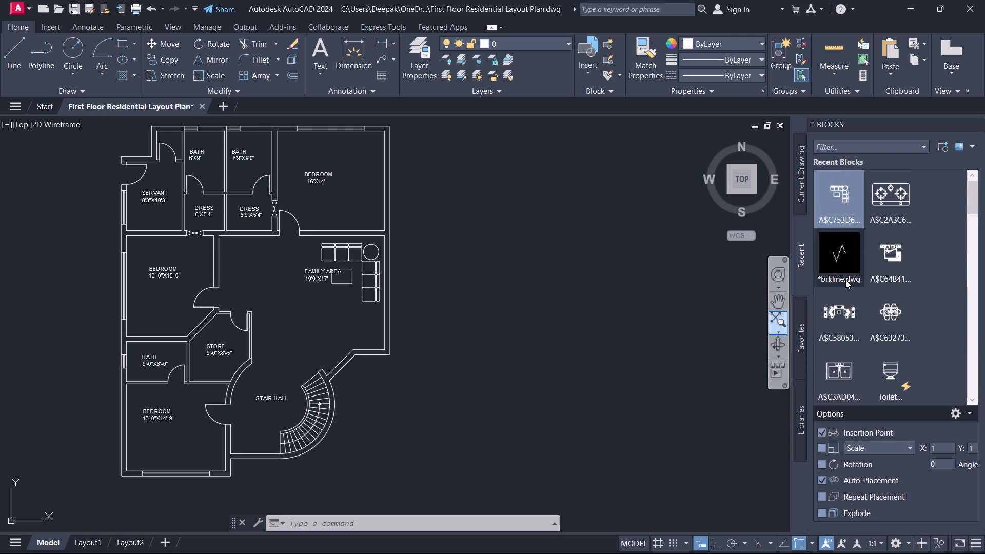
{"action": "left_click", "coordinate": [897, 258]}
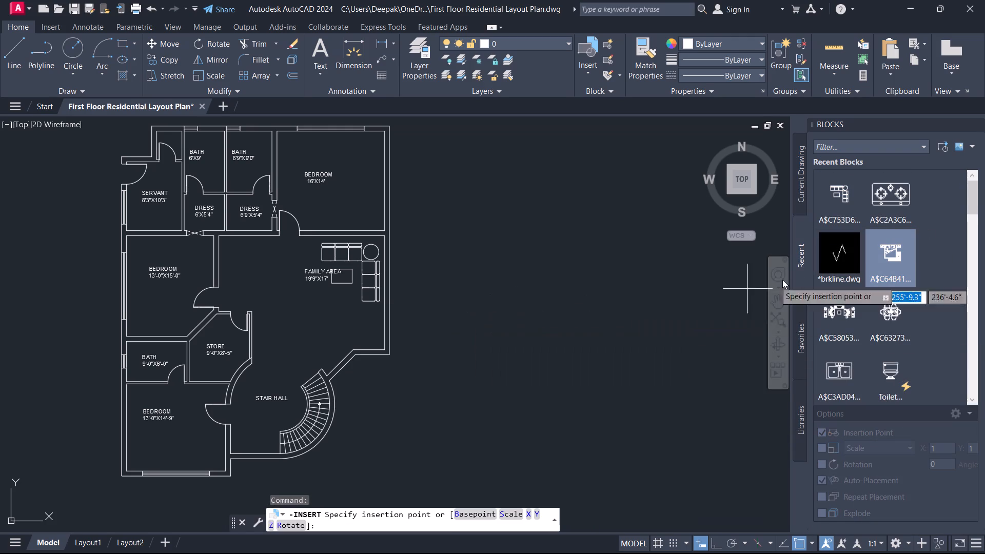
{"action": "left_click", "coordinate": [622, 280]}
Scale the inserted bed block freehand from a base point at its lower-left corner.
{"action": "scroll", "coordinate": [620, 290], "scroll_direction": "up", "scroll_amount": 4}
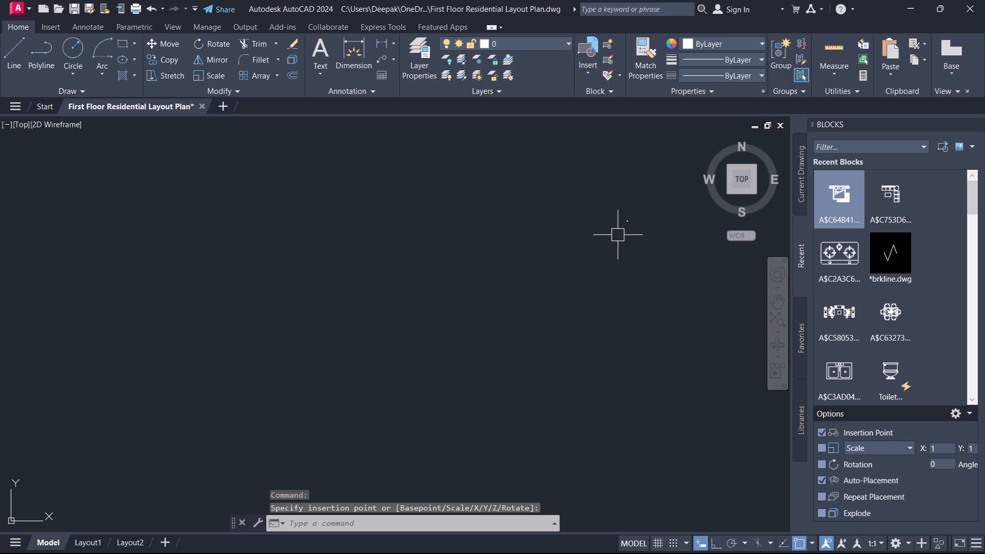
{"action": "scroll", "coordinate": [625, 226], "scroll_direction": "up", "scroll_amount": 8}
{"action": "middle_click_drag", "start_coordinate": [455, 348], "coordinate": [369, 86]}
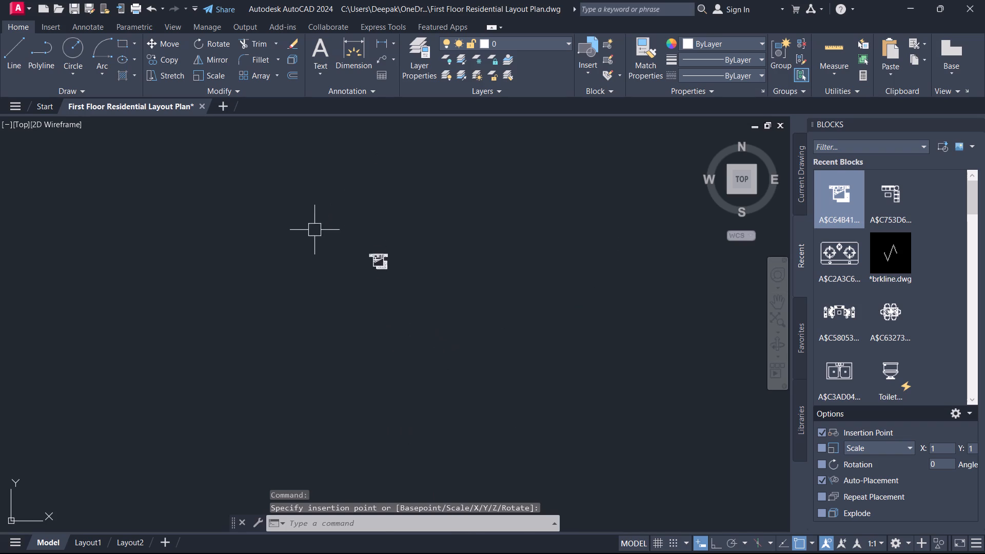
{"action": "left_click_drag", "start_coordinate": [316, 226], "coordinate": [328, 239]}
{"action": "left_click", "coordinate": [458, 328]}
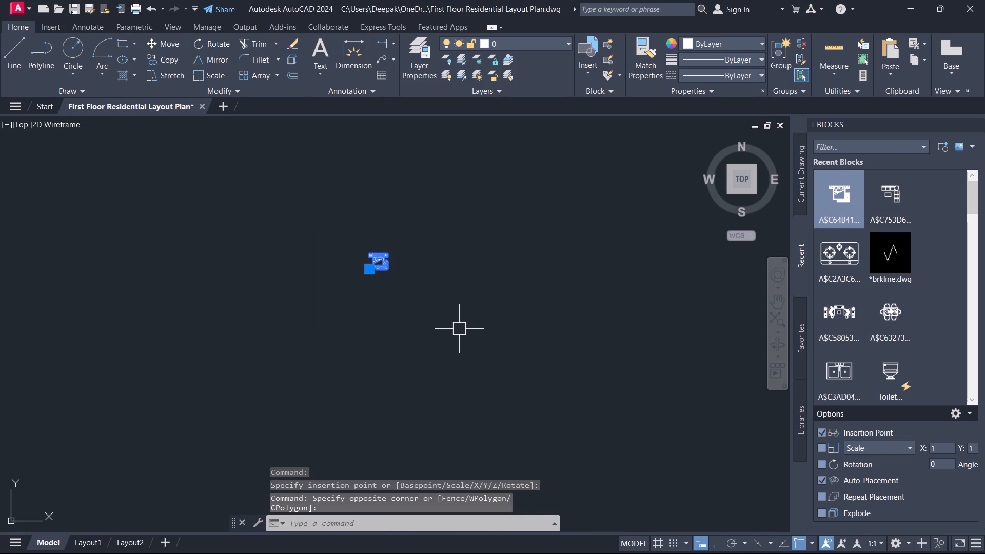
{"action": "type", "text": "SC"}
{"action": "key", "text": "space"}
{"action": "scroll", "coordinate": [406, 274], "scroll_direction": "up", "scroll_amount": 4}
{"action": "left_click", "coordinate": [366, 269]}
{"action": "scroll", "coordinate": [391, 268], "scroll_direction": "down", "scroll_amount": 5}
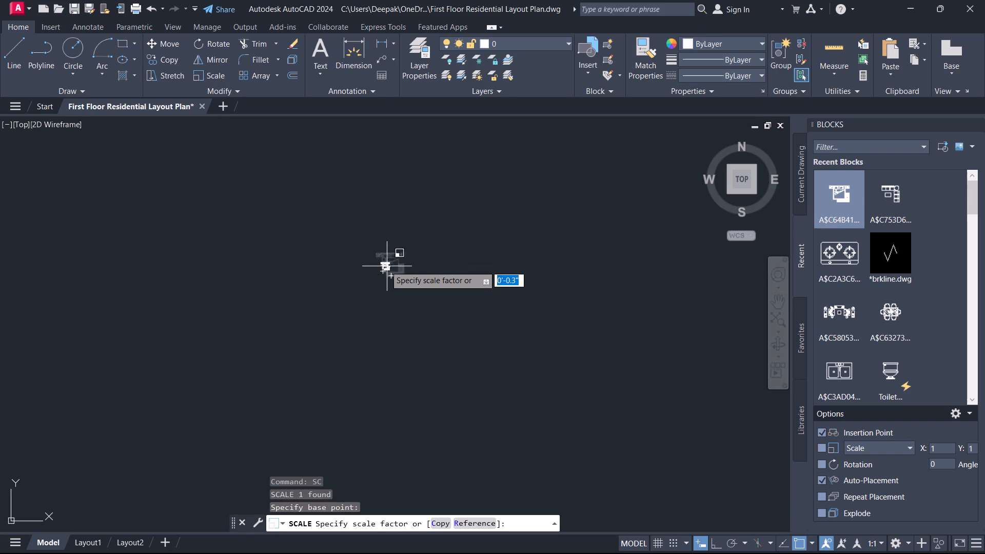
{"action": "scroll", "coordinate": [385, 266], "scroll_direction": "down", "scroll_amount": 17}
{"action": "scroll", "coordinate": [386, 264], "scroll_direction": "up", "scroll_amount": 1}
{"action": "scroll", "coordinate": [386, 264], "scroll_direction": "down", "scroll_amount": 2}
{"action": "scroll", "coordinate": [388, 269], "scroll_direction": "up", "scroll_amount": 2}
{"action": "scroll", "coordinate": [388, 269], "scroll_direction": "down", "scroll_amount": 5}
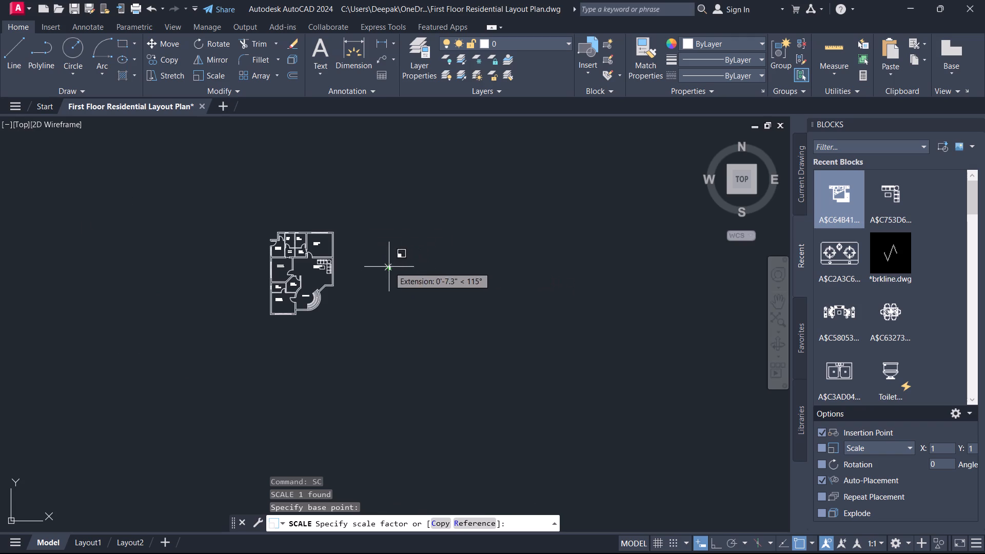
{"action": "scroll", "coordinate": [388, 267], "scroll_direction": "up", "scroll_amount": 5}
{"action": "left_click", "coordinate": [410, 293]}
{"action": "scroll", "coordinate": [415, 288], "scroll_direction": "down", "scroll_amount": 6}
{"action": "scroll", "coordinate": [412, 288], "scroll_direction": "up", "scroll_amount": 1}
{"action": "key", "text": "Escape"}
{"action": "scroll", "coordinate": [411, 287], "scroll_direction": "down", "scroll_amount": 1}
{"action": "scroll", "coordinate": [419, 299], "scroll_direction": "up", "scroll_amount": 1}
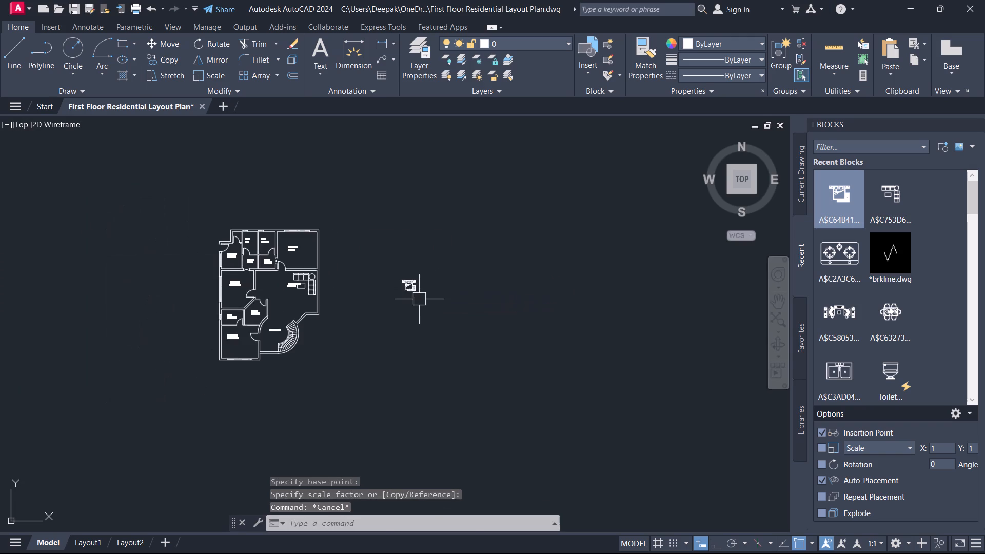
Move the bed block by its headboard midpoint onto the upper wall of the 13'-0"X15'-0" bedroom.
{"action": "left_click", "coordinate": [425, 298]}
{"action": "left_click", "coordinate": [387, 259]}
{"action": "scroll", "coordinate": [397, 267], "scroll_direction": "up", "scroll_amount": 1}
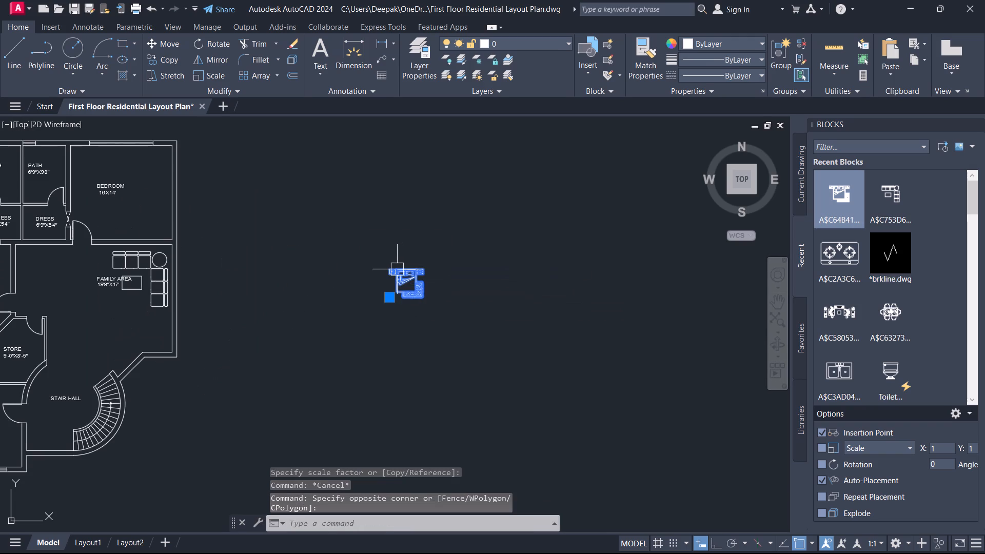
{"action": "key", "text": "comma"}
{"action": "key", "text": "BackSpace"}
{"action": "type", "text": "M"}
{"action": "key", "text": "space"}
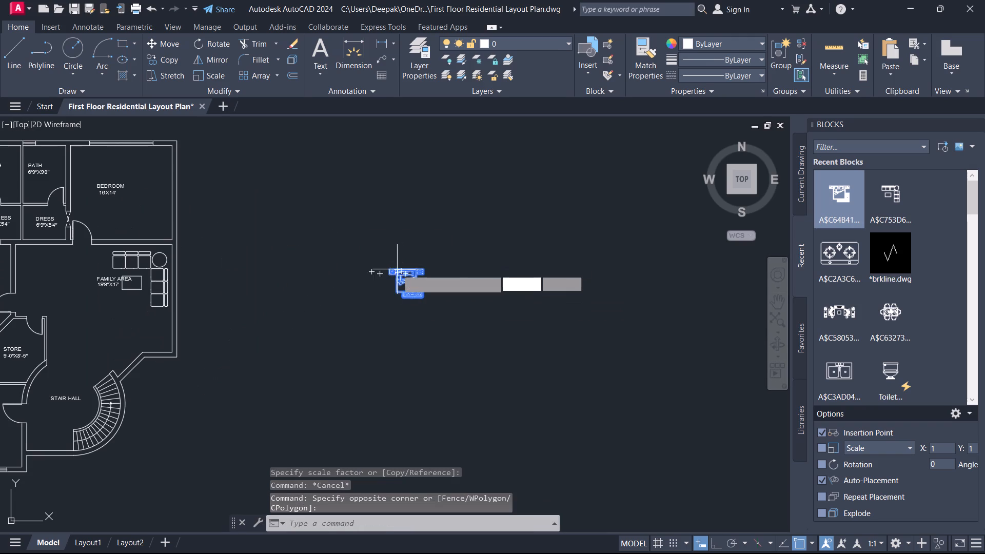
{"action": "scroll", "coordinate": [435, 261], "scroll_direction": "up", "scroll_amount": 5}
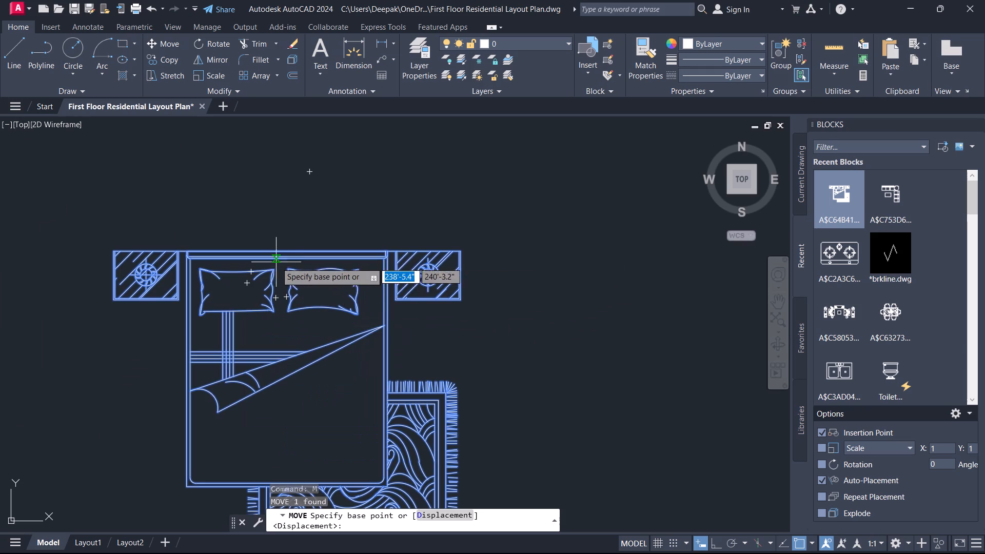
{"action": "left_click", "coordinate": [286, 246]}
{"action": "scroll", "coordinate": [283, 259], "scroll_direction": "down", "scroll_amount": 7}
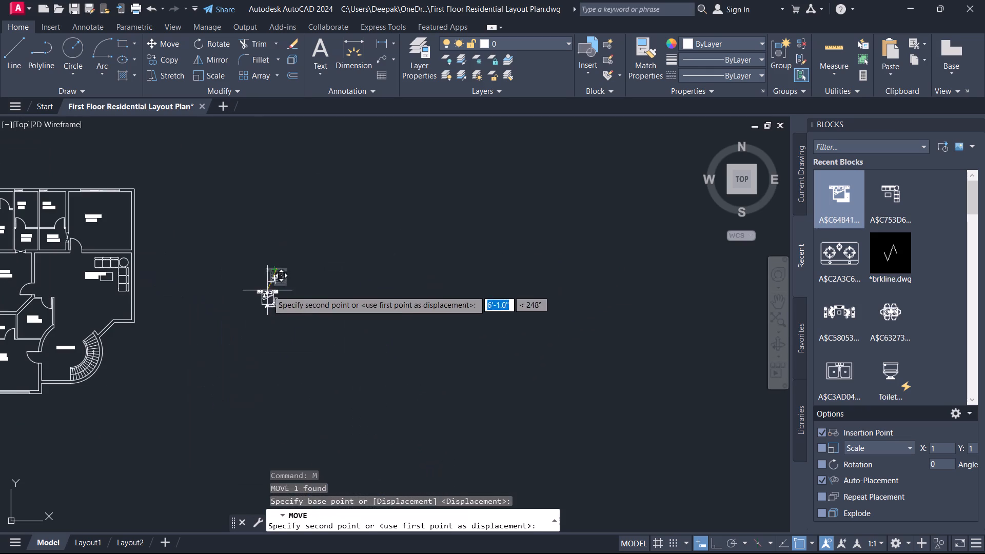
{"action": "scroll", "coordinate": [62, 341], "scroll_direction": "up", "scroll_amount": 2}
{"action": "middle_click_drag", "start_coordinate": [62, 341], "coordinate": [304, 283]}
{"action": "middle_click_drag", "start_coordinate": [232, 207], "coordinate": [321, 344]}
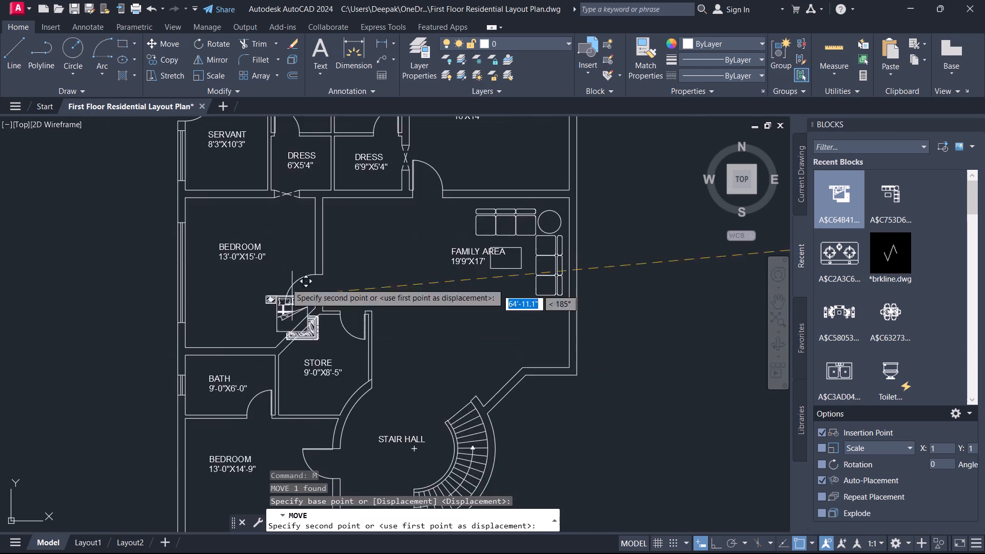
{"action": "scroll", "coordinate": [278, 260], "scroll_direction": "up", "scroll_amount": 2}
{"action": "scroll", "coordinate": [220, 225], "scroll_direction": "up", "scroll_amount": 1}
{"action": "middle_click_drag", "start_coordinate": [222, 228], "coordinate": [313, 411]}
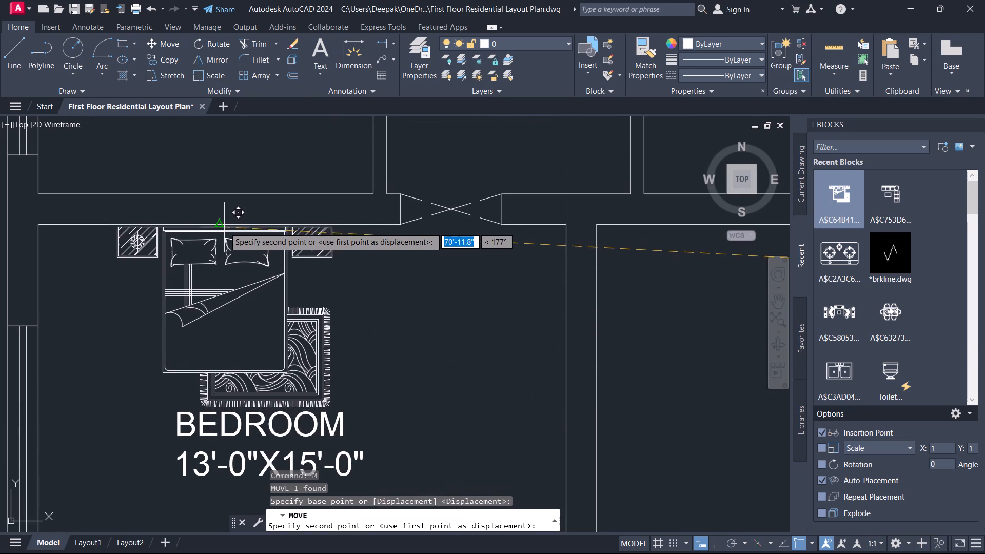
{"action": "left_click", "coordinate": [222, 227]}
{"action": "key", "text": "Escape"}
Scale up the bed in the 13'-0"X15'-0" bedroom by about 1.5 from a point above its headboard.
{"action": "left_click", "coordinate": [219, 241]}
{"action": "scroll", "coordinate": [165, 231], "scroll_direction": "up", "scroll_amount": 3}
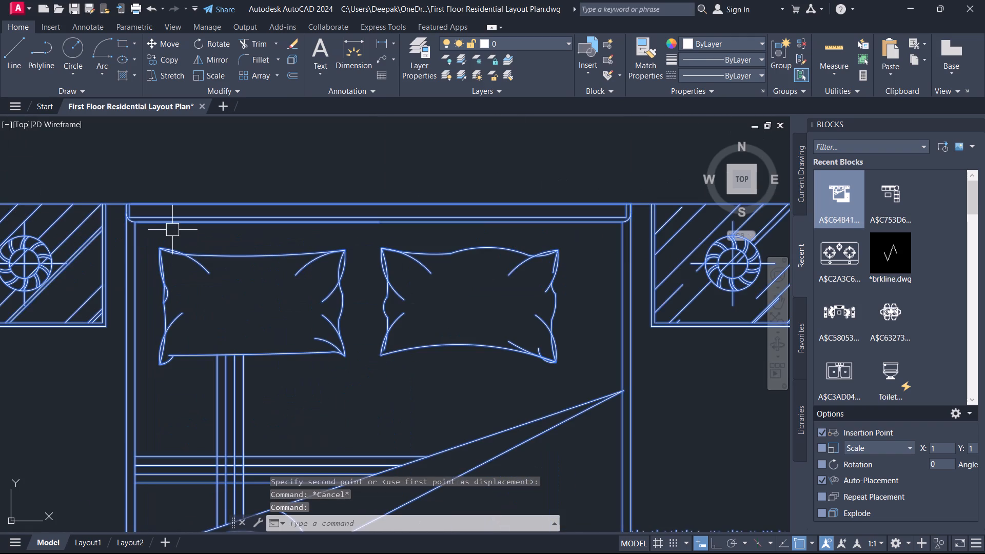
{"action": "type", "text": "SC"}
{"action": "key", "text": "space"}
{"action": "scroll", "coordinate": [246, 223], "scroll_direction": "down", "scroll_amount": 4}
{"action": "scroll", "coordinate": [257, 221], "scroll_direction": "up", "scroll_amount": 1}
{"action": "middle_click_drag", "start_coordinate": [261, 218], "coordinate": [262, 261]}
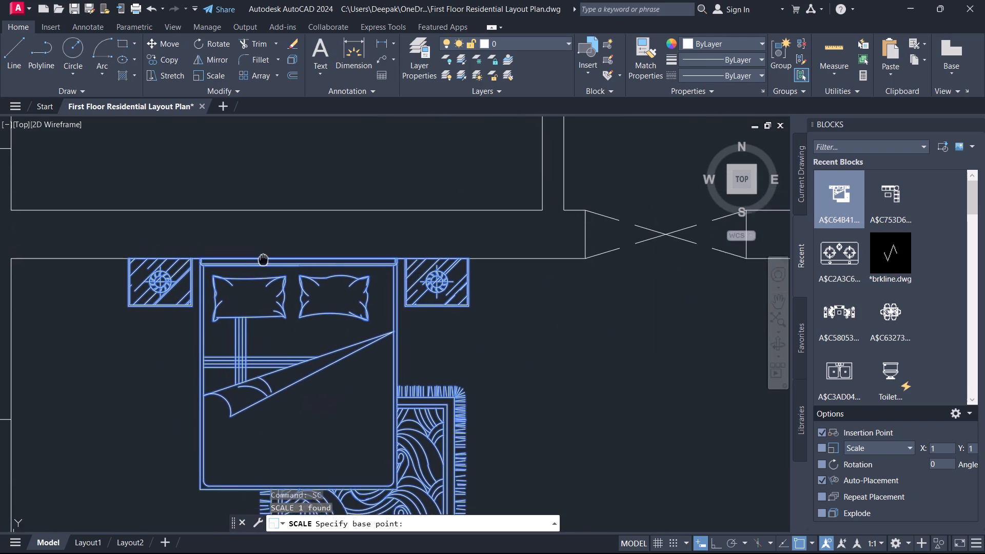
{"action": "middle_click_drag", "start_coordinate": [262, 261], "coordinate": [260, 265]}
{"action": "left_click", "coordinate": [297, 220]}
{"action": "scroll", "coordinate": [309, 349], "scroll_direction": "down", "scroll_amount": 2}
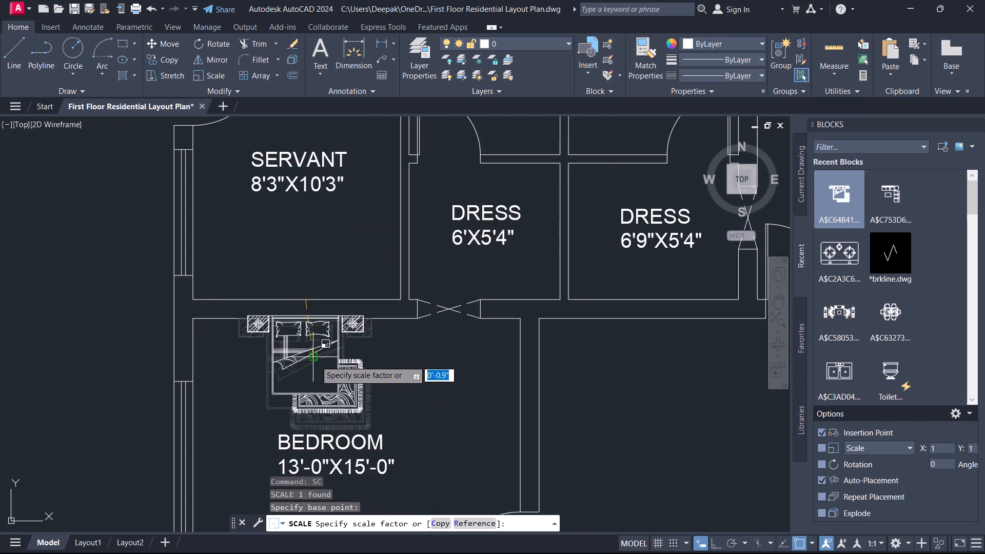
{"action": "middle_click_drag", "start_coordinate": [322, 366], "coordinate": [333, 297]}
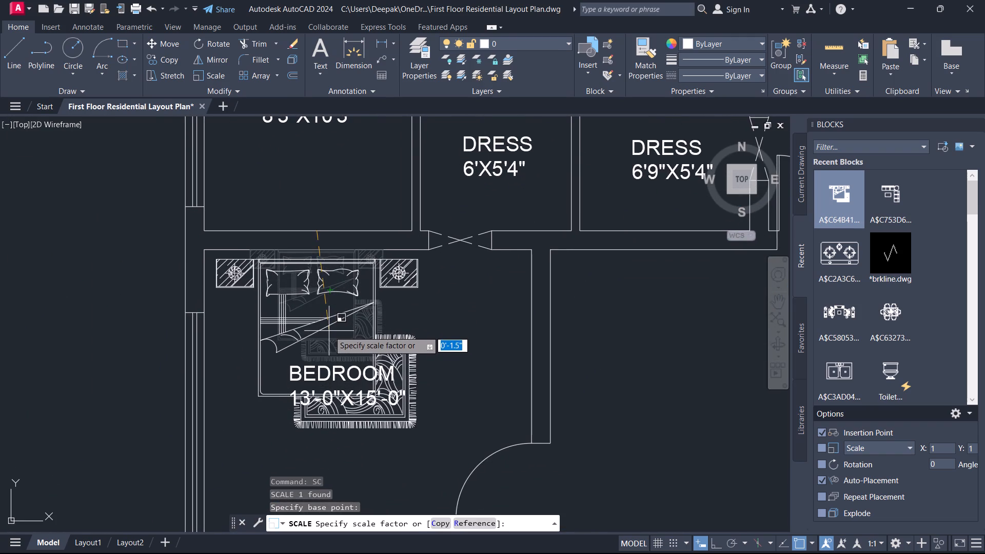
{"action": "left_click", "coordinate": [329, 331]}
{"action": "key", "text": "Escape"}
Move the BEDROOM 13'-0"X15'-0" label about 4'-4" down to clear space below the bed and rug.
{"action": "left_click", "coordinate": [327, 370]}
{"action": "type", "text": "M"}
{"action": "key", "text": "space"}
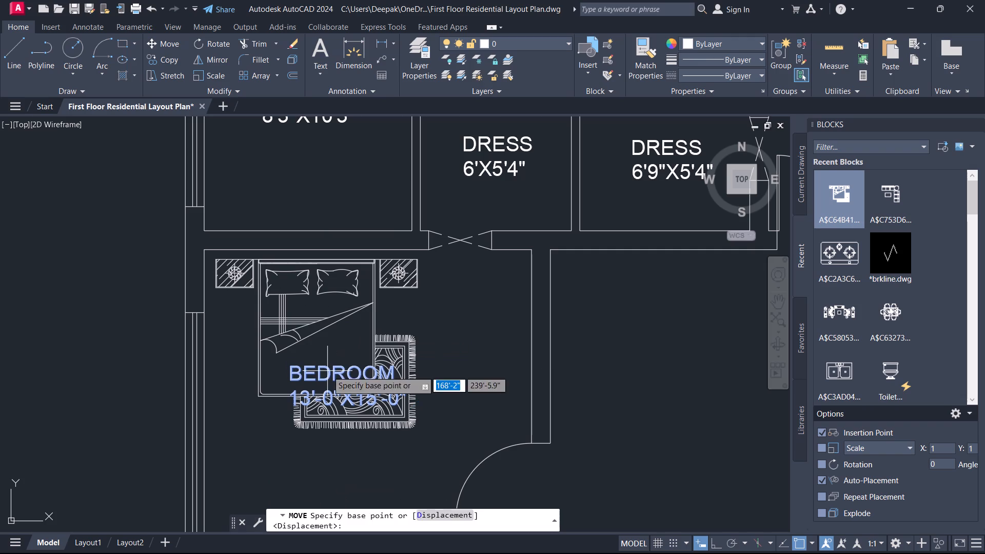
{"action": "left_click", "coordinate": [327, 371]}
{"action": "middle_click_drag", "start_coordinate": [329, 395], "coordinate": [338, 259]}
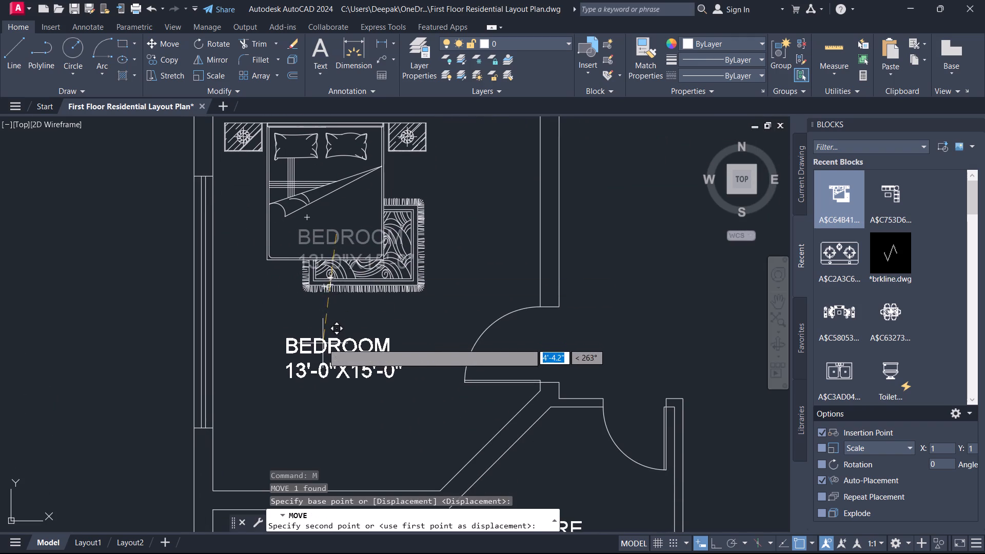
{"action": "left_click", "coordinate": [323, 343]}
{"action": "key", "text": "Escape"}
Mirror the bed in the 13'-0"X15'-0" bedroom across a horizontal line into the 13'-0"X14'-9" bedroom, keeping the original.
{"action": "scroll", "coordinate": [315, 336], "scroll_direction": "up", "scroll_amount": 1}
{"action": "scroll", "coordinate": [338, 324], "scroll_direction": "down", "scroll_amount": 4}
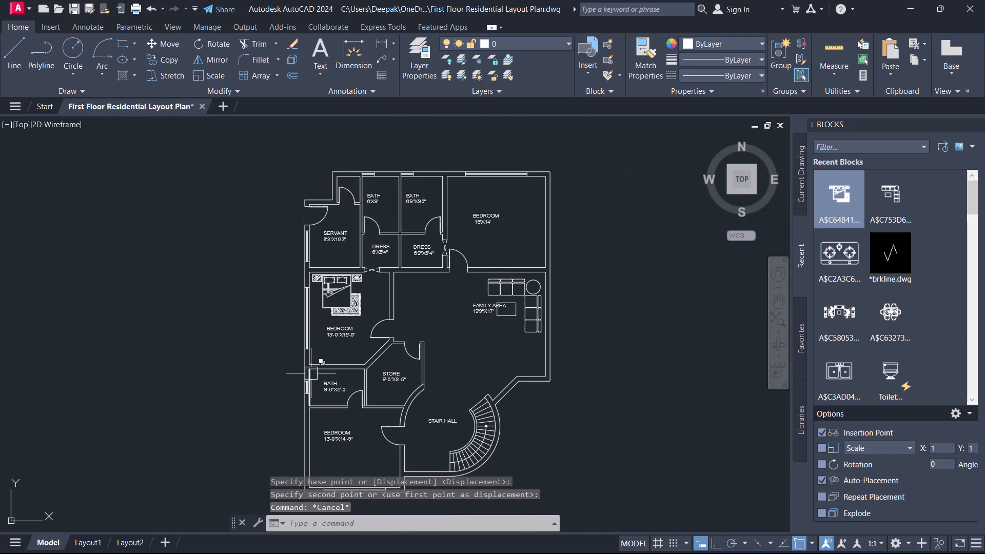
{"action": "middle_click_drag", "start_coordinate": [329, 358], "coordinate": [327, 280]}
{"action": "middle_click_drag", "start_coordinate": [388, 202], "coordinate": [408, 288]}
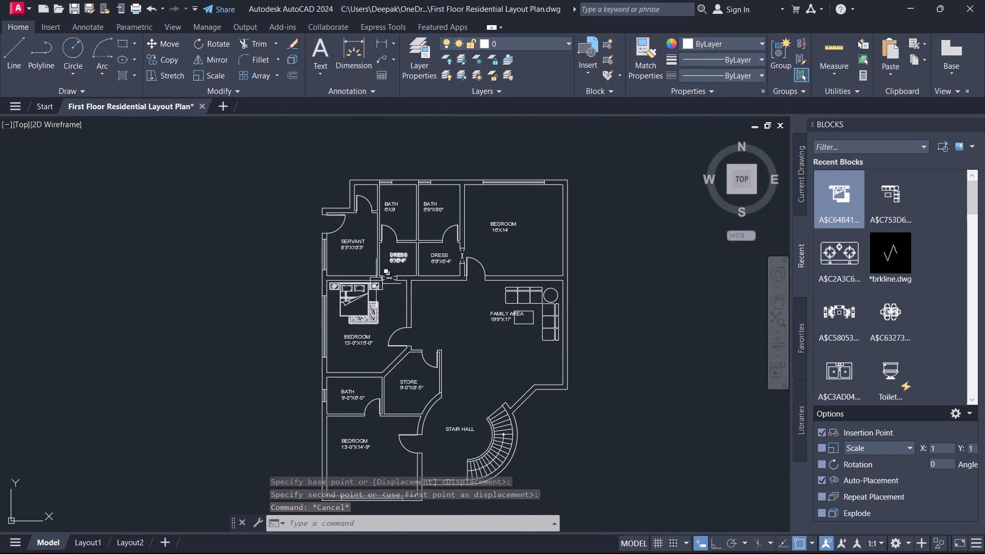
{"action": "scroll", "coordinate": [375, 293], "scroll_direction": "up", "scroll_amount": 1}
{"action": "left_click", "coordinate": [351, 303]}
{"action": "scroll", "coordinate": [371, 399], "scroll_direction": "up", "scroll_amount": 1}
{"action": "middle_click_drag", "start_coordinate": [369, 398], "coordinate": [314, 319]}
{"action": "key", "text": "m"}
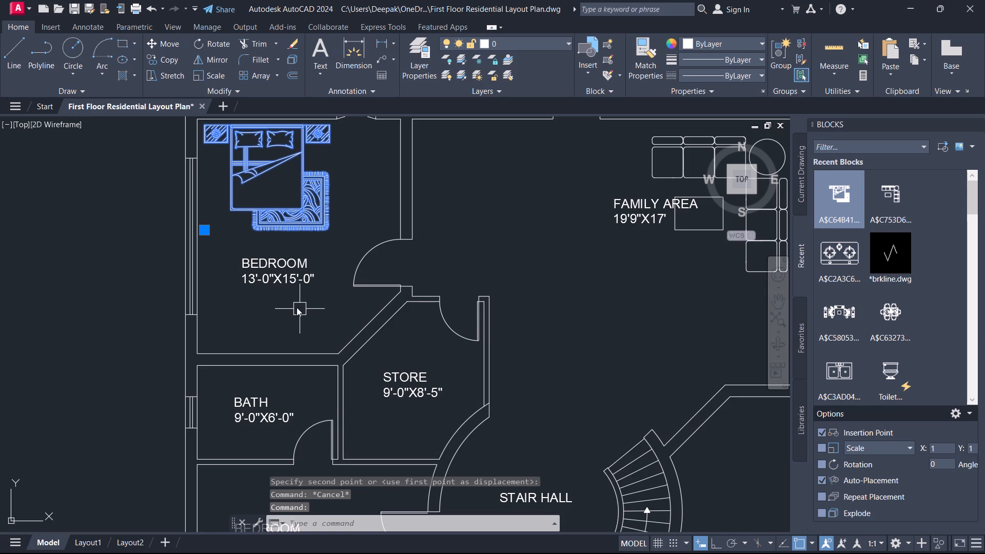
{"action": "key", "text": "i"}
{"action": "key", "text": "space"}
{"action": "left_click", "coordinate": [40, 373]}
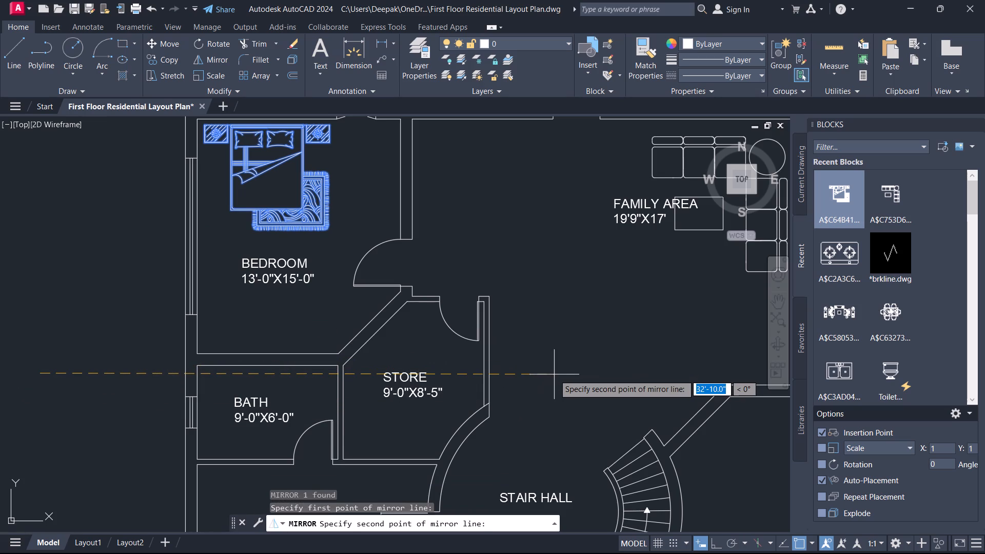
{"action": "left_click", "coordinate": [554, 374]}
{"action": "scroll", "coordinate": [530, 398], "scroll_direction": "down", "scroll_amount": 2}
{"action": "scroll", "coordinate": [439, 434], "scroll_direction": "up", "scroll_amount": 1}
{"action": "middle_click_drag", "start_coordinate": [439, 434], "coordinate": [464, 316]}
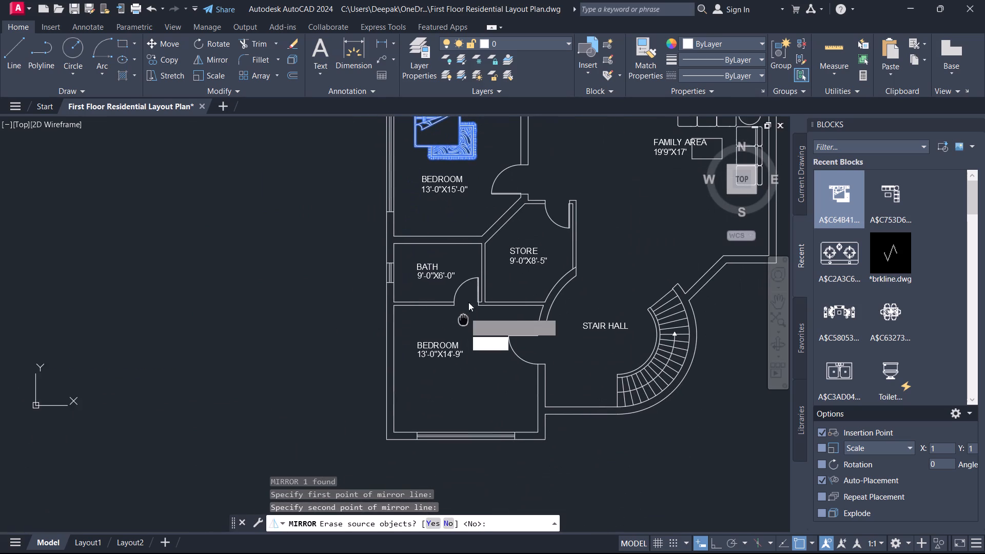
{"action": "left_click_drag", "start_coordinate": [484, 357], "coordinate": [439, 434]}
{"action": "scroll", "coordinate": [419, 457], "scroll_direction": "up", "scroll_amount": 1}
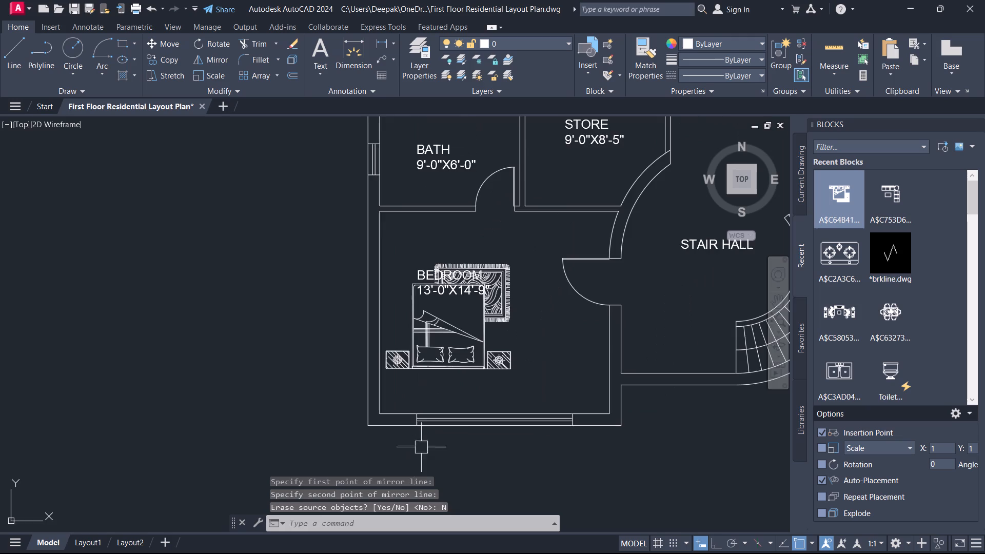
Move the mirrored bed in the 13'-0"X14'-9" bedroom down so its headboard sits just inside the lower window wall.
{"action": "scroll", "coordinate": [491, 341], "scroll_direction": "up", "scroll_amount": 2}
{"action": "left_click", "coordinate": [440, 369]}
{"action": "type", "text": "M"}
{"action": "key", "text": "space"}
{"action": "left_click", "coordinate": [368, 360]}
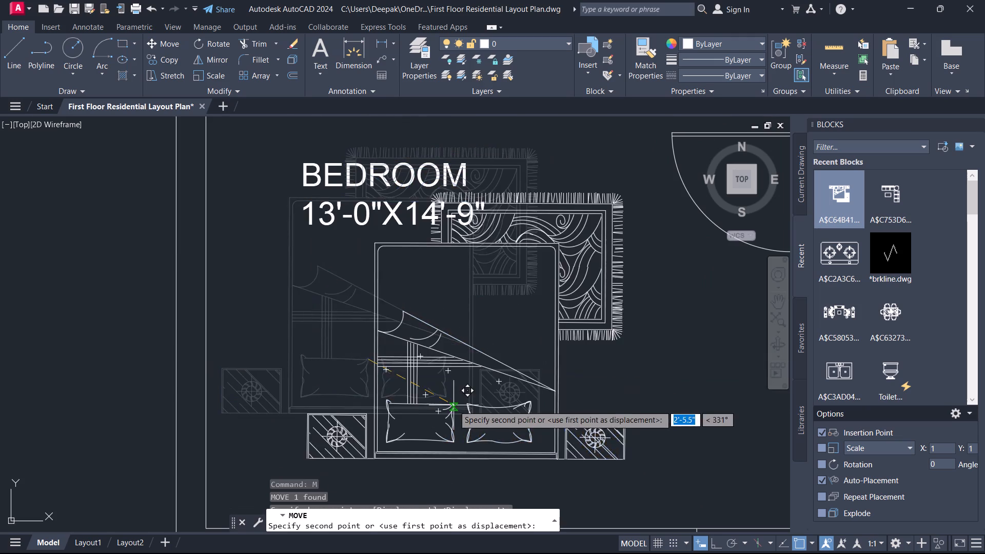
{"action": "middle_click_drag", "start_coordinate": [395, 401], "coordinate": [384, 293]}
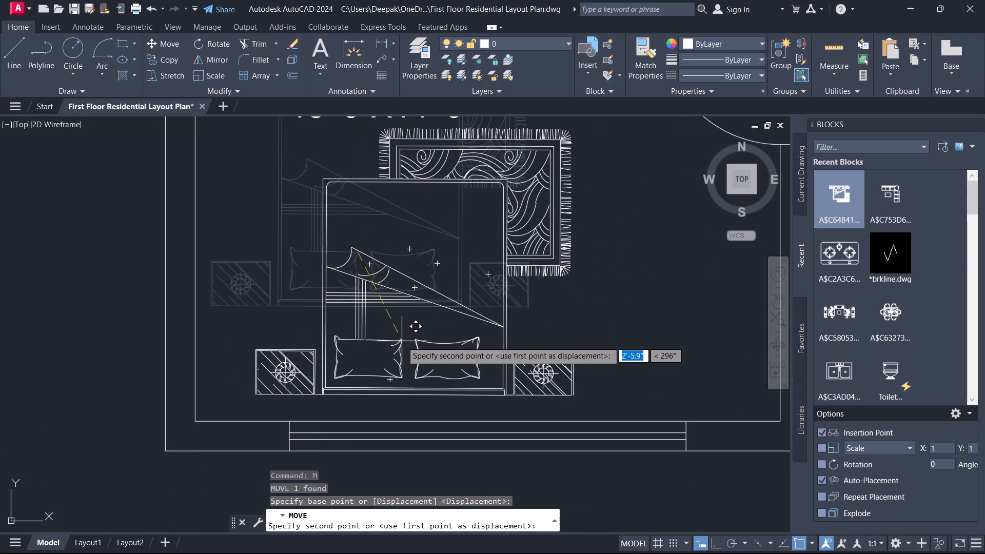
{"action": "left_click", "coordinate": [429, 361]}
{"action": "key", "text": "Escape"}
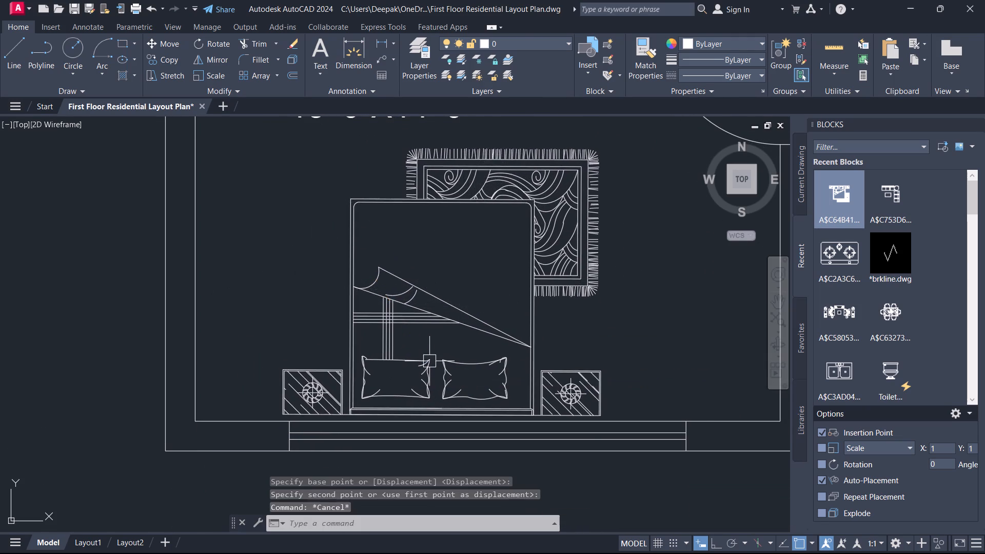
Examine the bed placement in the 13'-0"X14'-9" bedroom and the surrounding rooms of the floor plan.
{"action": "scroll", "coordinate": [423, 345], "scroll_direction": "down", "scroll_amount": 5}
{"action": "scroll", "coordinate": [442, 308], "scroll_direction": "up", "scroll_amount": 2}
{"action": "middle_click_drag", "start_coordinate": [442, 308], "coordinate": [389, 319]}
{"action": "scroll", "coordinate": [389, 319], "scroll_direction": "up", "scroll_amount": 1}
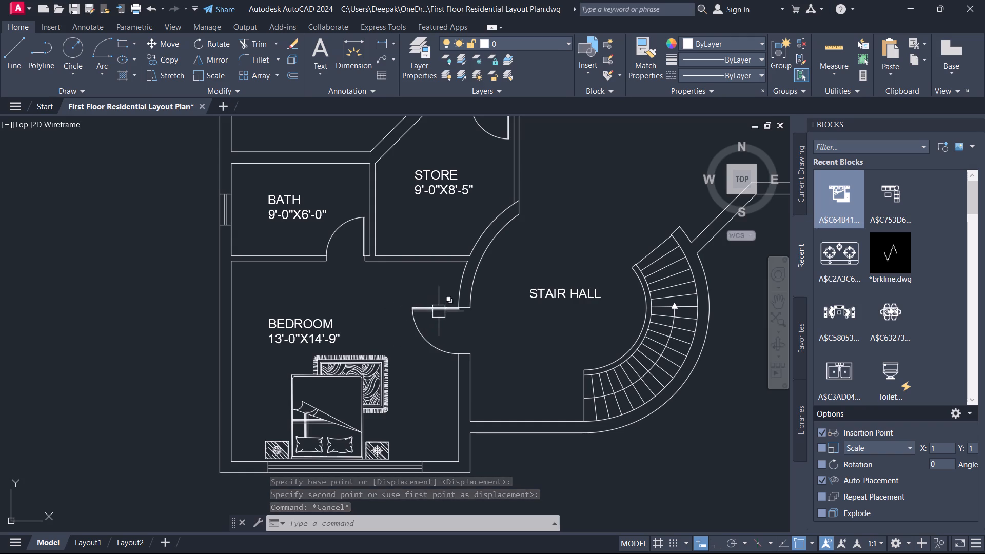
{"action": "scroll", "coordinate": [507, 288], "scroll_direction": "down", "scroll_amount": 1}
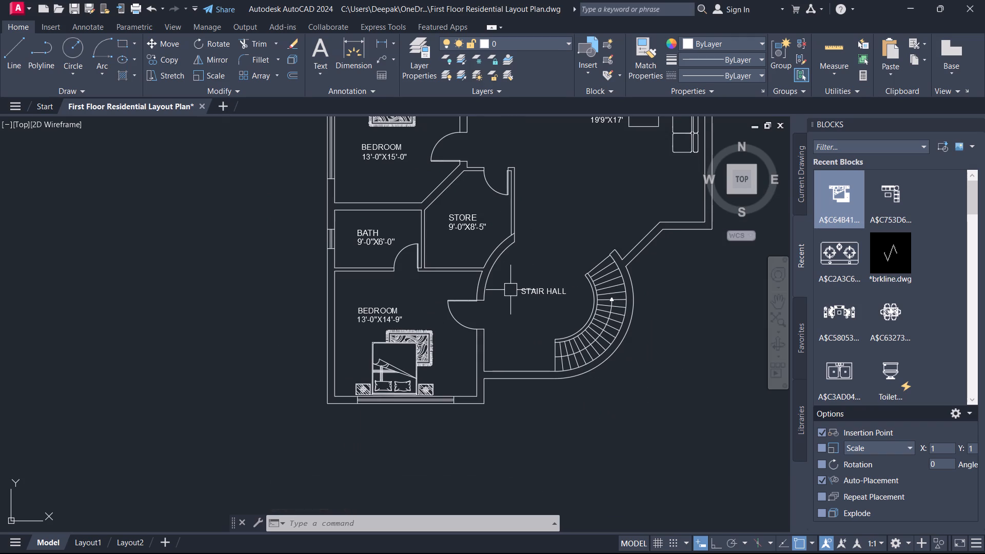
{"action": "scroll", "coordinate": [511, 290], "scroll_direction": "down", "scroll_amount": 1}
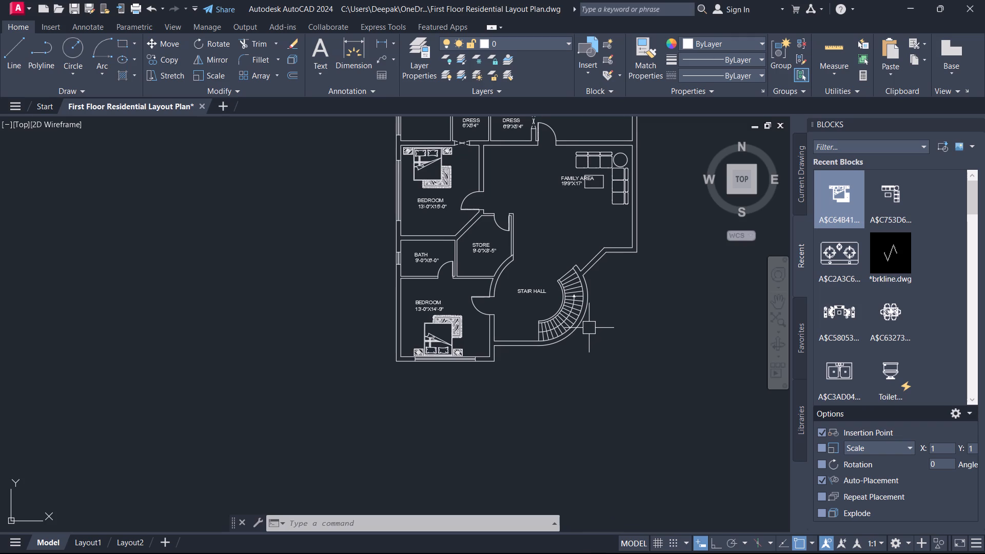
{"action": "middle_click_drag", "start_coordinate": [588, 328], "coordinate": [502, 363]}
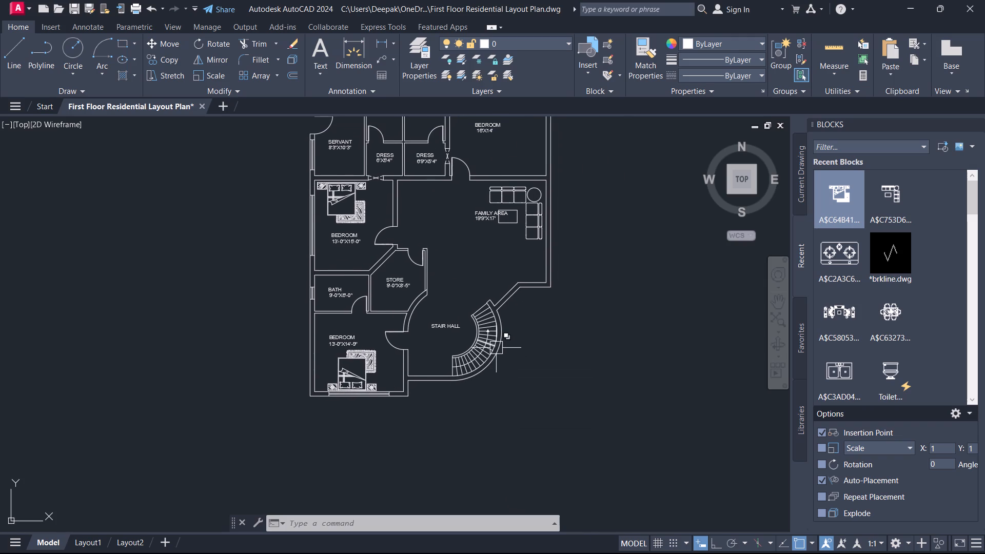
{"action": "scroll", "coordinate": [486, 332], "scroll_direction": "up", "scroll_amount": 1}
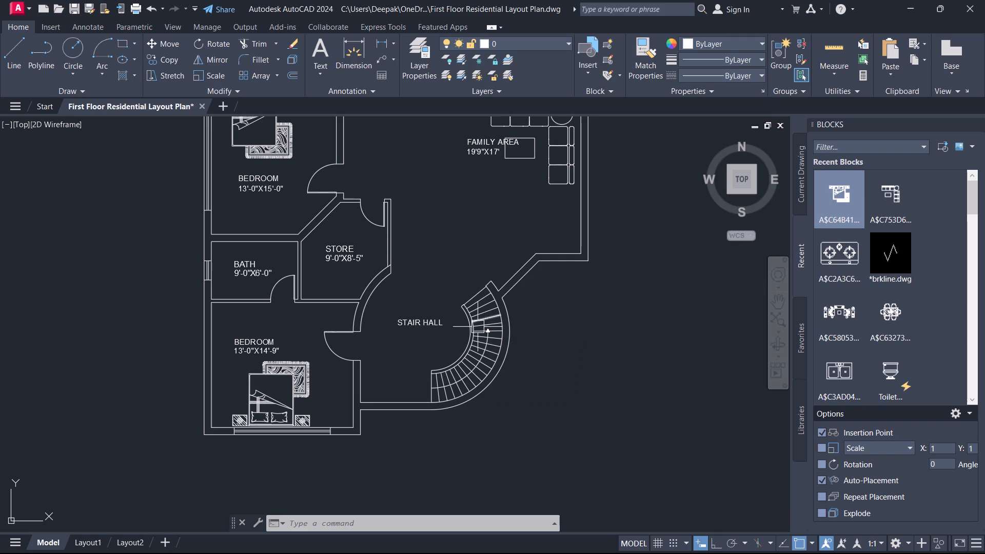
{"action": "middle_click_drag", "start_coordinate": [470, 327], "coordinate": [439, 358]}
{"action": "scroll", "coordinate": [437, 362], "scroll_direction": "down", "scroll_amount": 1}
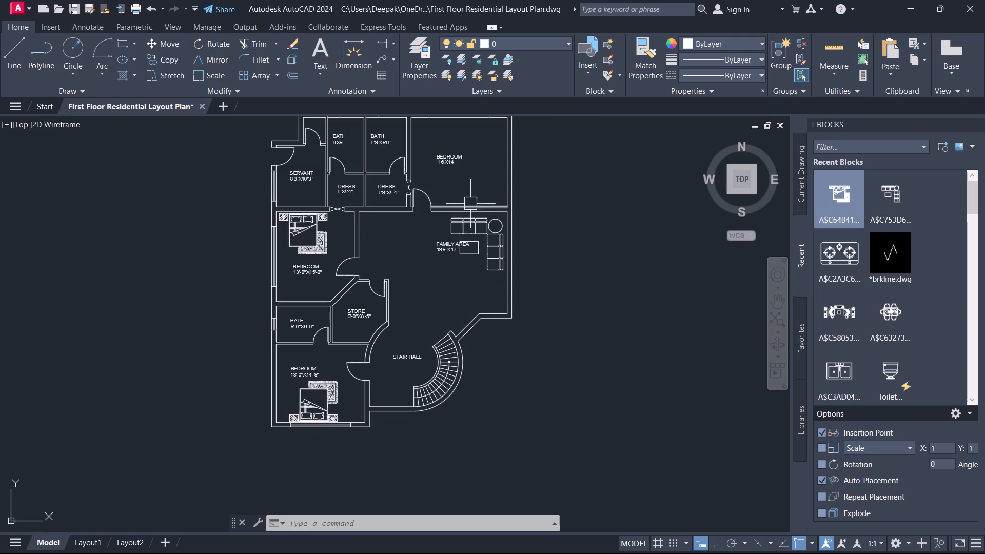
Copy the bed from the 13'-0"X15'-0" bedroom into the 16'X14' bedroom, with its headboard just below the upper window wall.
{"action": "scroll", "coordinate": [376, 362], "scroll_direction": "up", "scroll_amount": 1}
{"action": "middle_click_drag", "start_coordinate": [302, 186], "coordinate": [282, 350]}
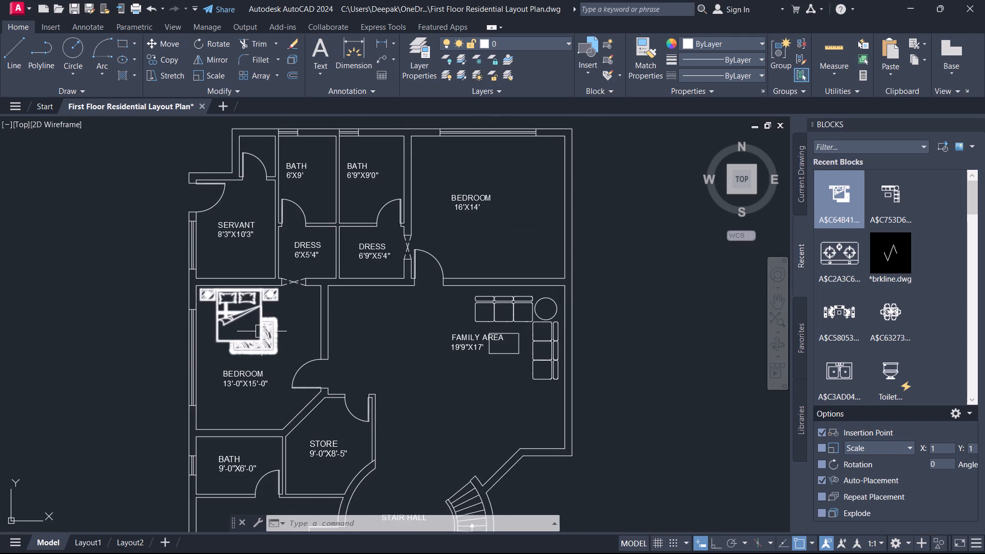
{"action": "left_click", "coordinate": [261, 331]}
{"action": "key", "text": "c"}
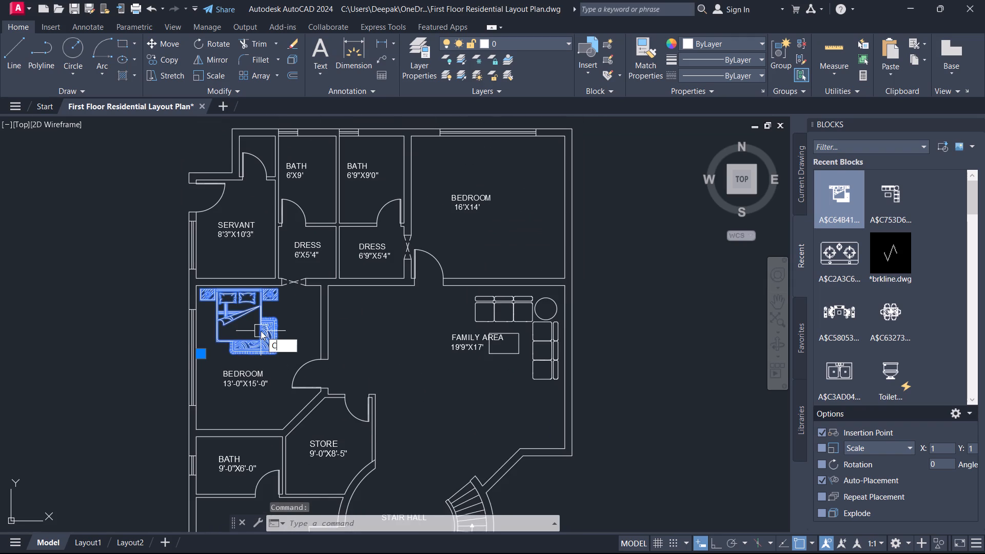
{"action": "type", "text": "O"}
{"action": "key", "text": "space"}
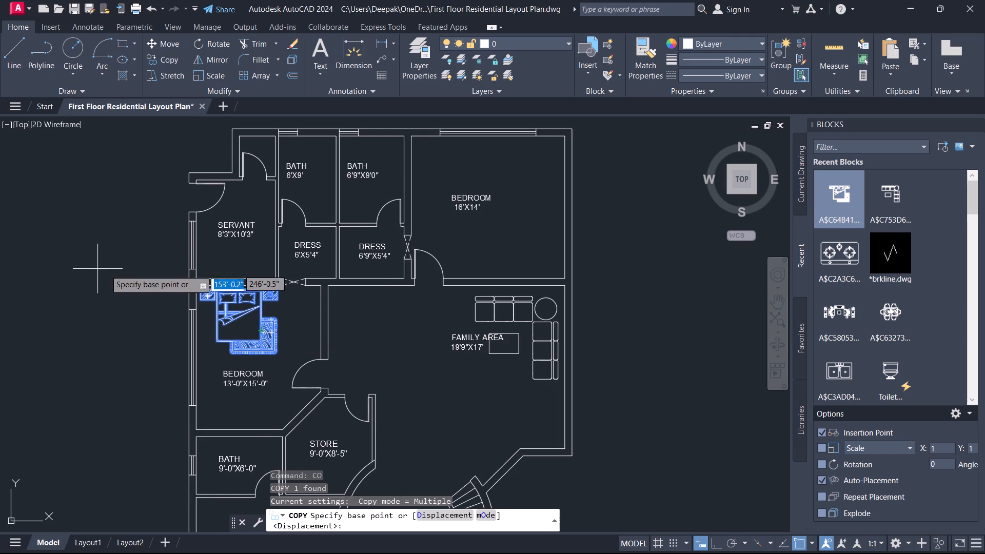
{"action": "scroll", "coordinate": [157, 285], "scroll_direction": "up", "scroll_amount": 3}
{"action": "left_click", "coordinate": [361, 267]}
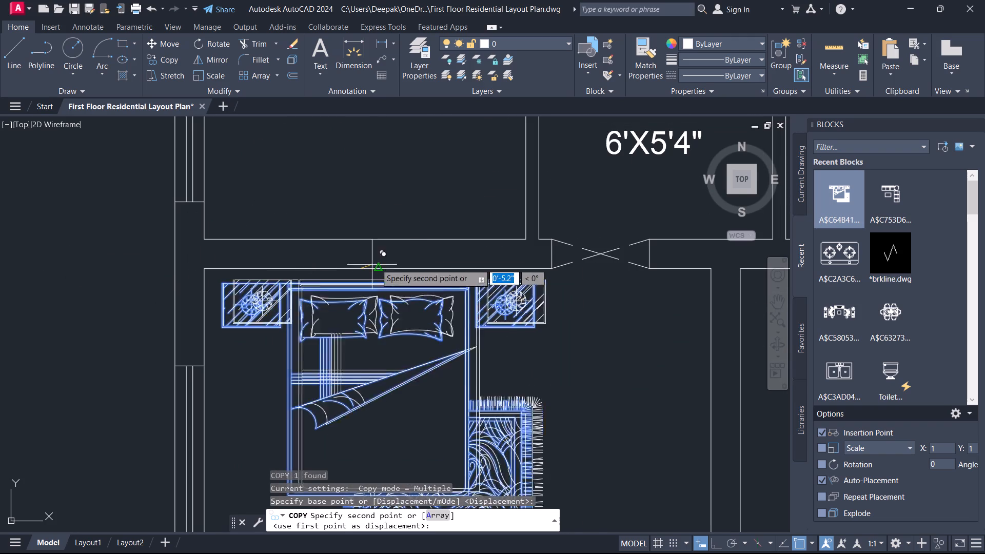
{"action": "scroll", "coordinate": [412, 255], "scroll_direction": "down", "scroll_amount": 2}
{"action": "middle_click_drag", "start_coordinate": [596, 235], "coordinate": [160, 434]}
{"action": "scroll", "coordinate": [340, 311], "scroll_direction": "up", "scroll_amount": 2}
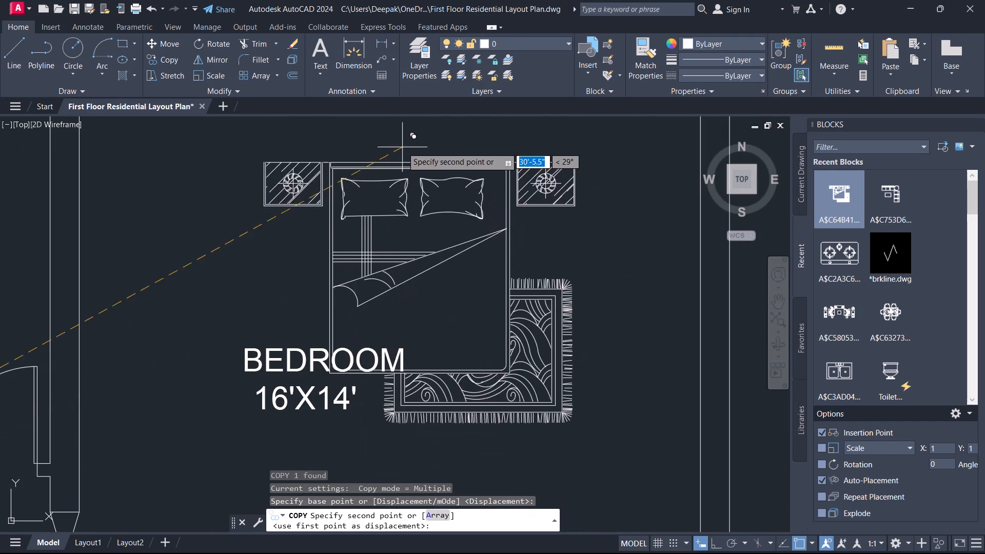
{"action": "middle_click_drag", "start_coordinate": [395, 169], "coordinate": [266, 457]}
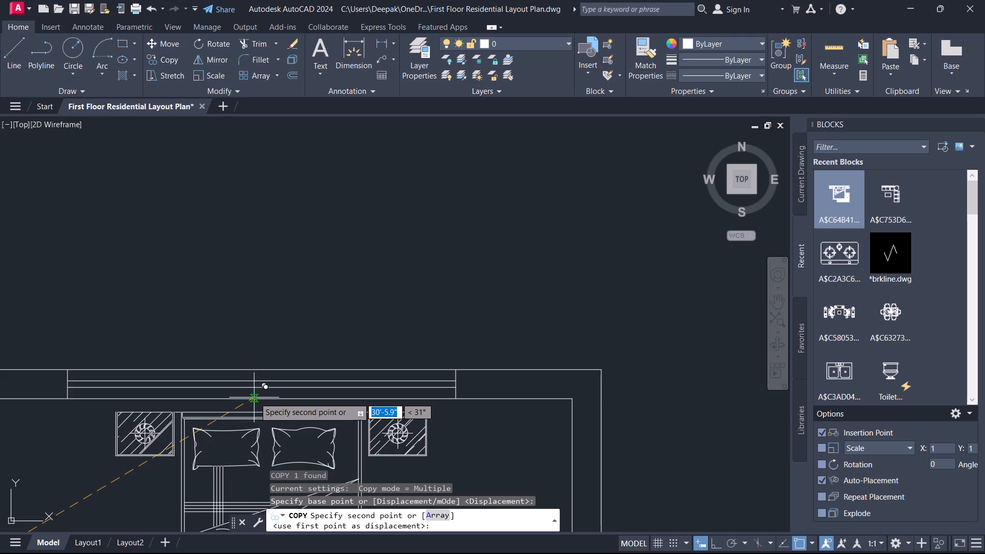
{"action": "left_click", "coordinate": [247, 407]}
{"action": "scroll", "coordinate": [268, 400], "scroll_direction": "up", "scroll_amount": 1}
{"action": "scroll", "coordinate": [274, 400], "scroll_direction": "down", "scroll_amount": 4}
{"action": "middle_click_drag", "start_coordinate": [331, 370], "coordinate": [371, 315]}
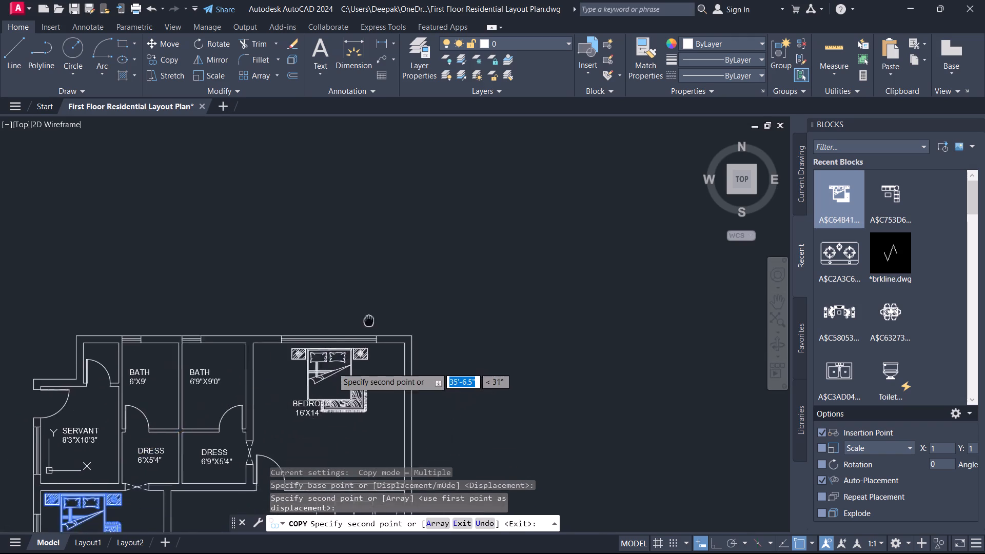
{"action": "middle_click_drag", "start_coordinate": [371, 315], "coordinate": [409, 263]}
{"action": "key", "text": "Escape"}
Move the BEDROOM 16'X14' label down and to the right, into clear space below the bed and rug.
{"action": "scroll", "coordinate": [357, 344], "scroll_direction": "up", "scroll_amount": 3}
{"action": "left_click", "coordinate": [343, 366]}
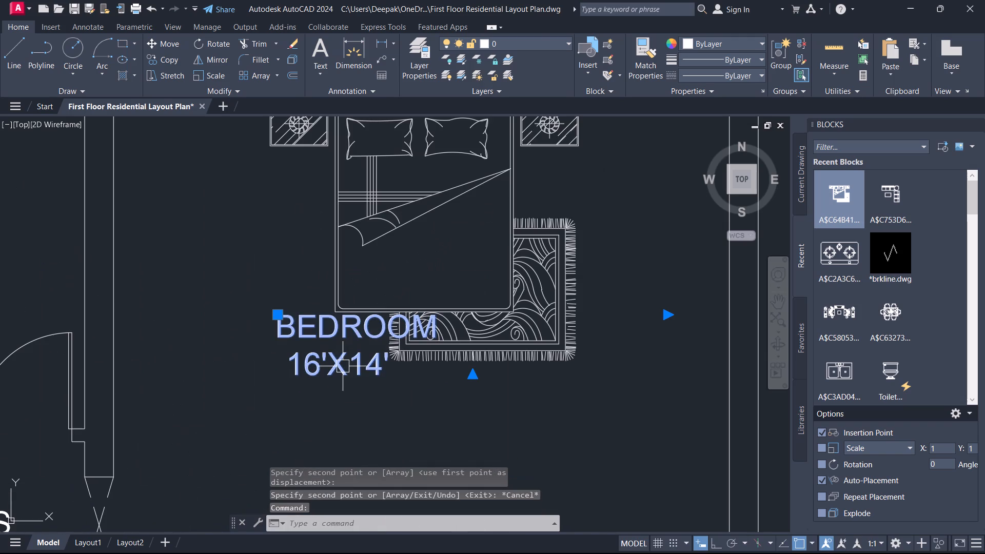
{"action": "type", "text": "M"}
{"action": "key", "text": "space"}
{"action": "left_click", "coordinate": [343, 366]}
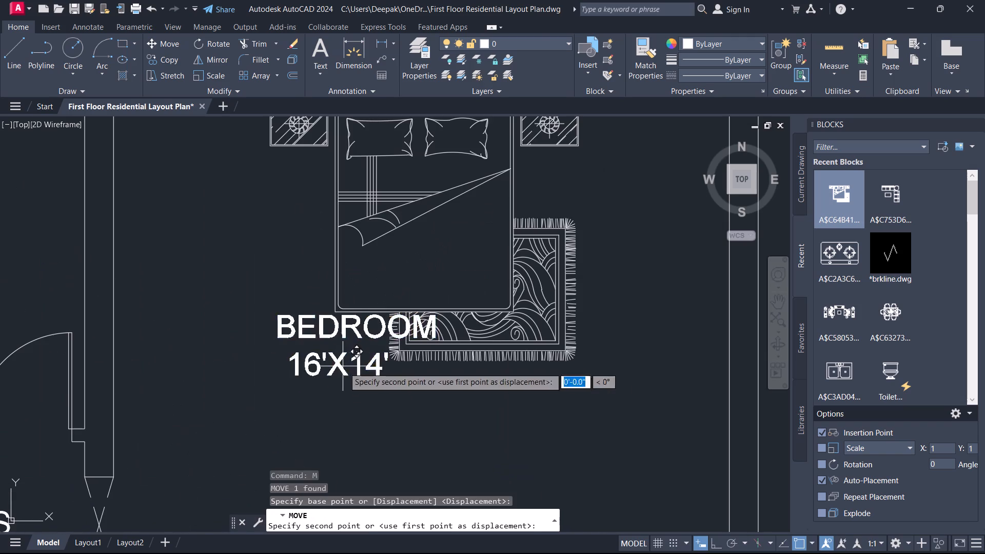
{"action": "middle_click_drag", "start_coordinate": [361, 395], "coordinate": [384, 242]}
{"action": "left_click", "coordinate": [441, 363]}
{"action": "key", "text": "Escape"}
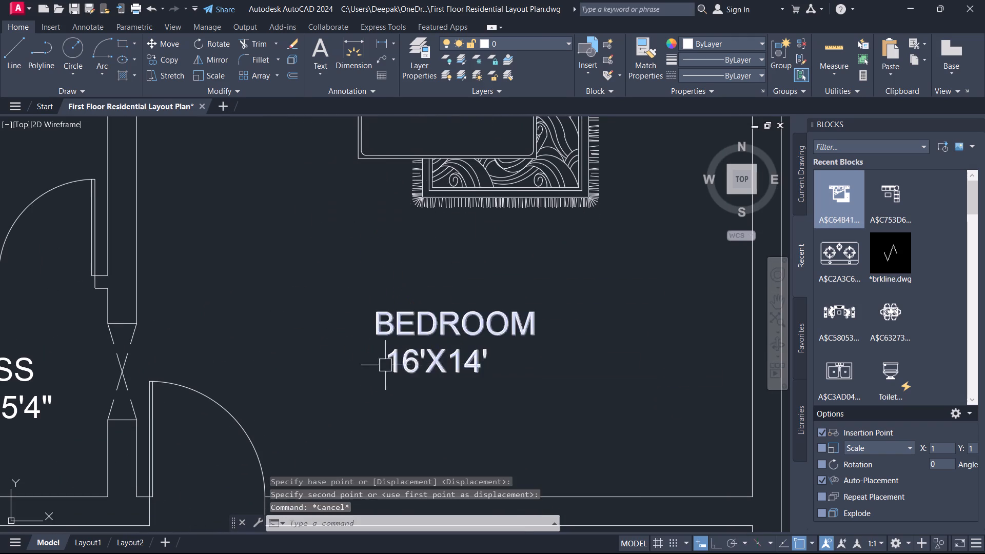
Move the FAMILY AREA 19'9"X17' label about 3' down and to the left, clear of the coffee table.
{"action": "scroll", "coordinate": [343, 365], "scroll_direction": "down", "scroll_amount": 2}
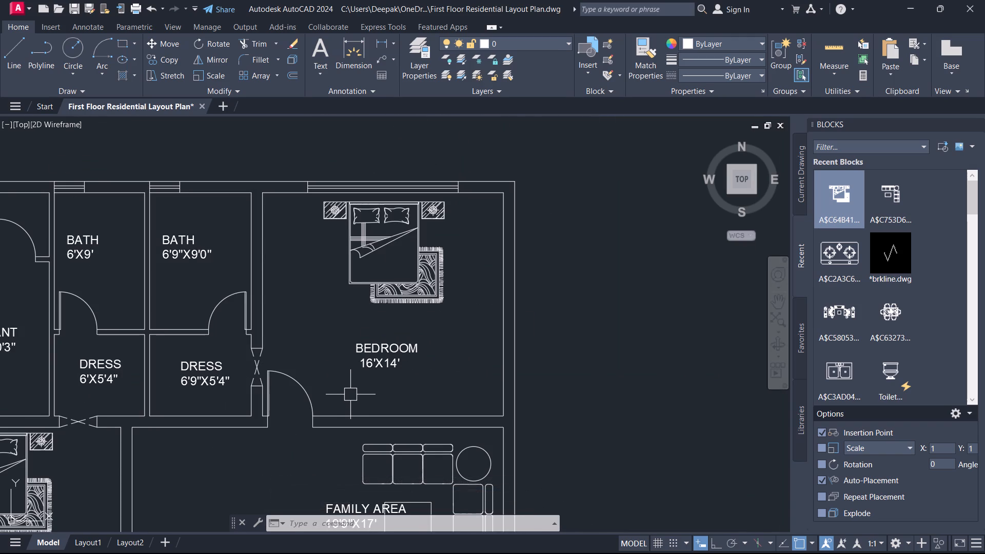
{"action": "middle_click_drag", "start_coordinate": [342, 394], "coordinate": [387, 376]}
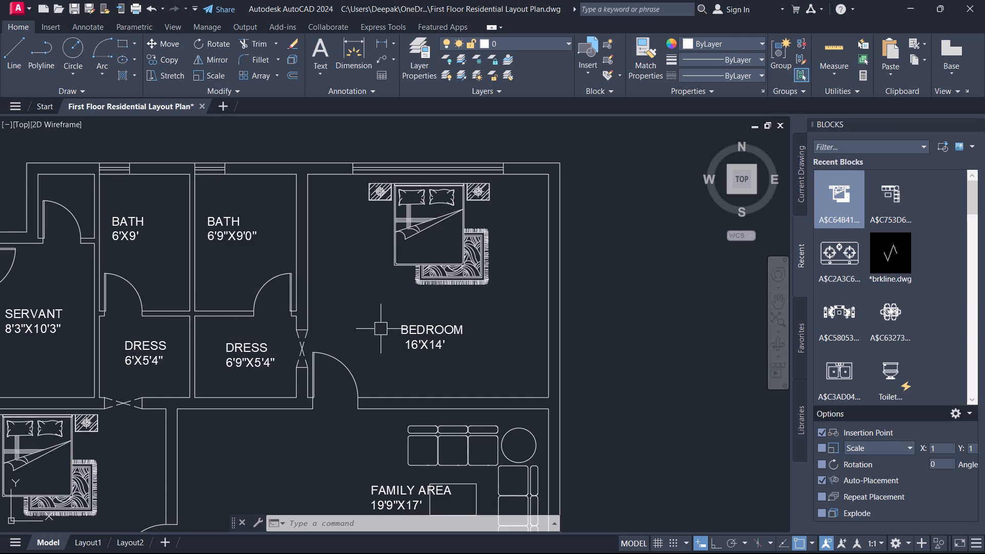
{"action": "middle_click_drag", "start_coordinate": [295, 362], "coordinate": [506, 303]}
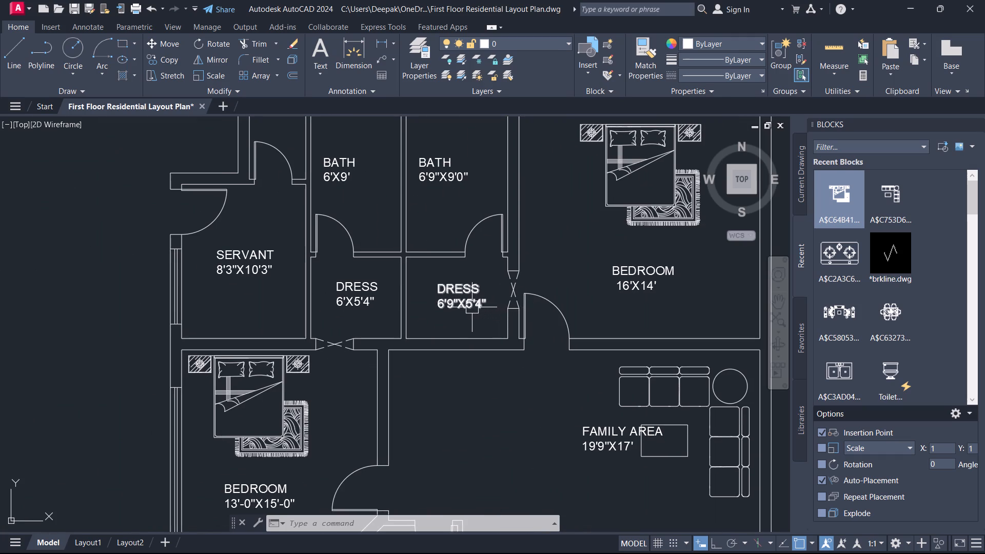
{"action": "middle_click_drag", "start_coordinate": [489, 378], "coordinate": [400, 355]}
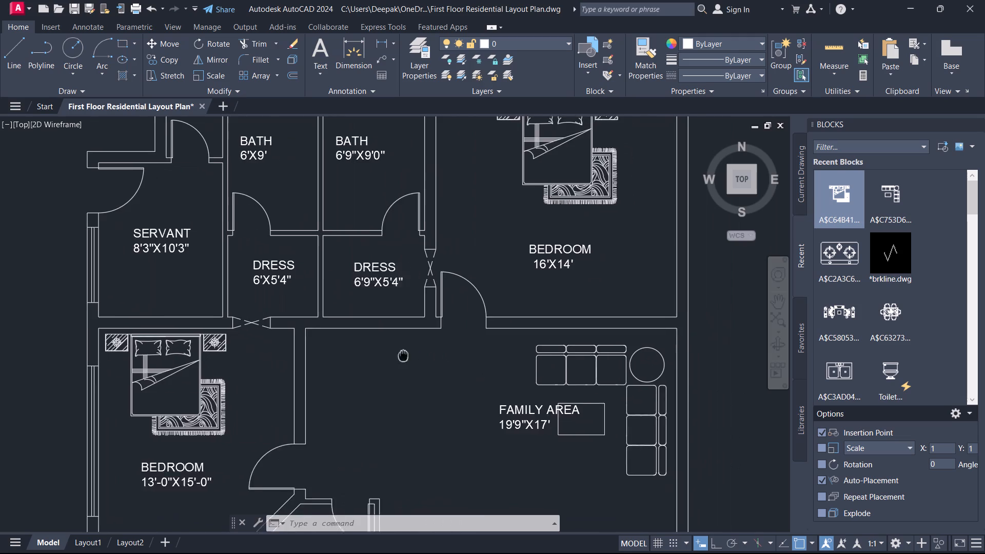
{"action": "middle_click_drag", "start_coordinate": [400, 355], "coordinate": [390, 353]}
{"action": "scroll", "coordinate": [357, 342], "scroll_direction": "down", "scroll_amount": 1}
{"action": "scroll", "coordinate": [497, 420], "scroll_direction": "up", "scroll_amount": 3}
{"action": "left_click", "coordinate": [356, 357]}
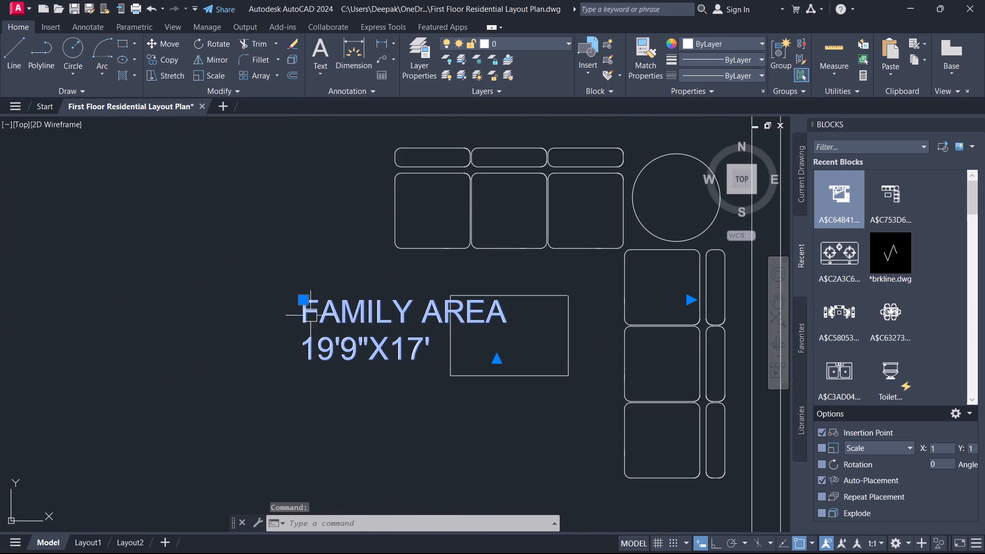
{"action": "left_click", "coordinate": [301, 303]}
{"action": "middle_click_drag", "start_coordinate": [247, 364], "coordinate": [339, 305]}
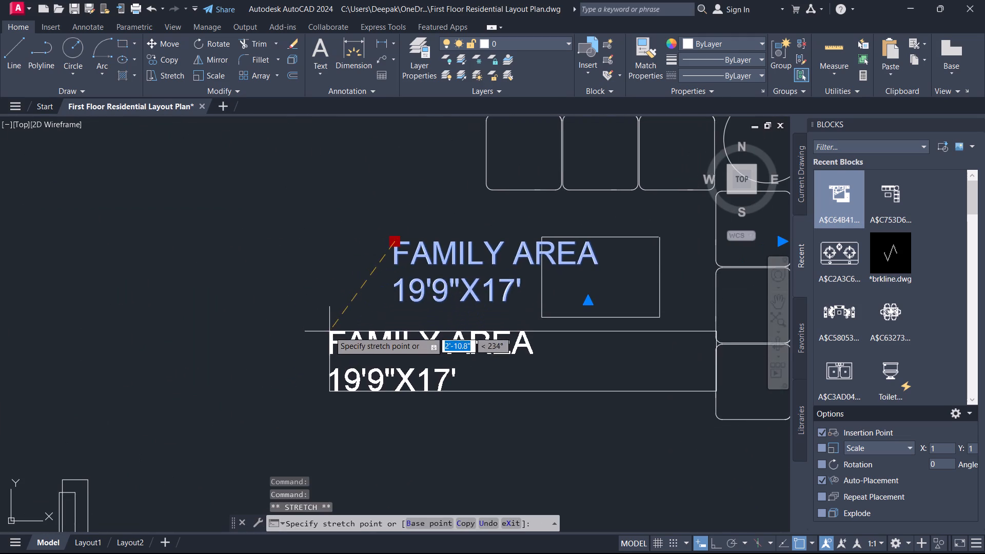
{"action": "left_click", "coordinate": [331, 338]}
{"action": "key", "text": "Escape"}
Review the furnished floor plan, checking the family area, the bedrooms and the stair hall.
{"action": "scroll", "coordinate": [318, 326], "scroll_direction": "down", "scroll_amount": 4}
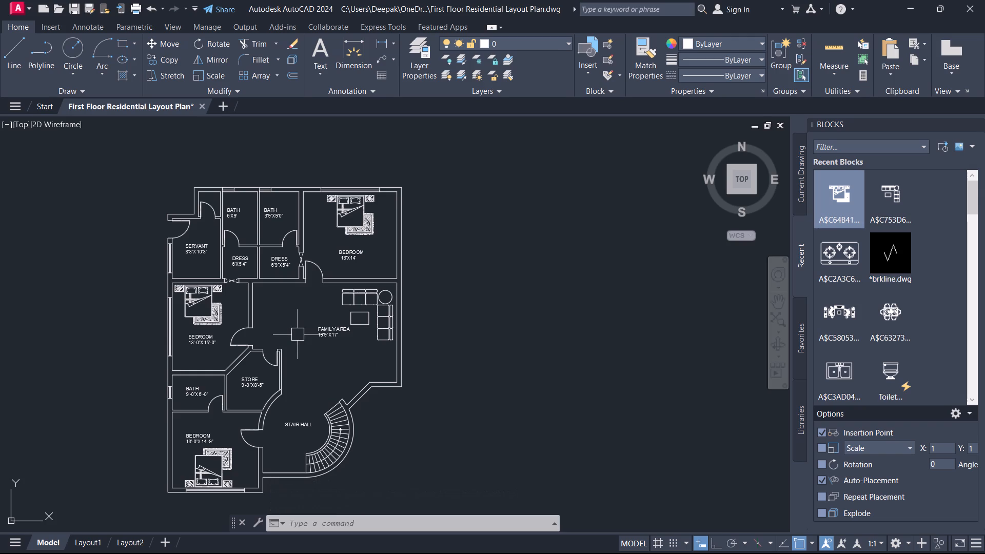
{"action": "scroll", "coordinate": [258, 462], "scroll_direction": "up", "scroll_amount": 1}
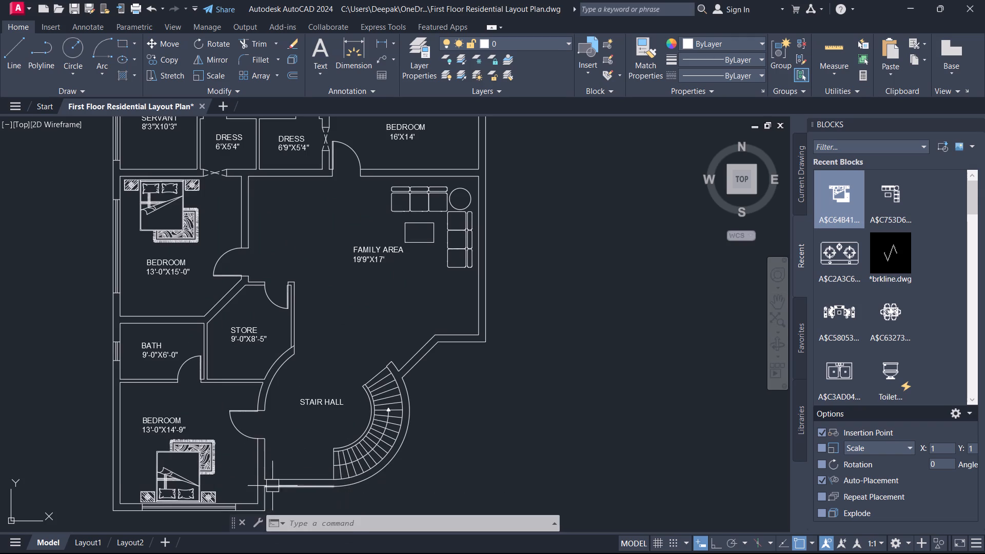
{"action": "scroll", "coordinate": [273, 486], "scroll_direction": "up", "scroll_amount": 1}
{"action": "middle_click_drag", "start_coordinate": [293, 477], "coordinate": [398, 356]}
{"action": "scroll", "coordinate": [392, 364], "scroll_direction": "down", "scroll_amount": 2}
{"action": "scroll", "coordinate": [387, 371], "scroll_direction": "up", "scroll_amount": 1}
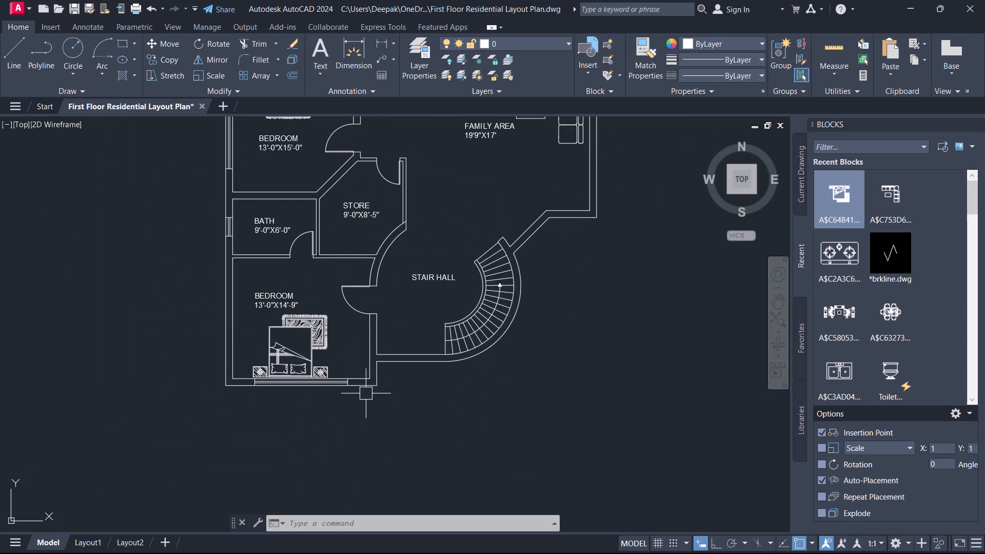
{"action": "scroll", "coordinate": [364, 393], "scroll_direction": "down", "scroll_amount": 1}
{"action": "middle_click", "coordinate": [364, 393]}
{"action": "middle_click_drag", "start_coordinate": [364, 393], "coordinate": [400, 420]}
{"action": "middle_click_drag", "start_coordinate": [431, 342], "coordinate": [542, 272]}
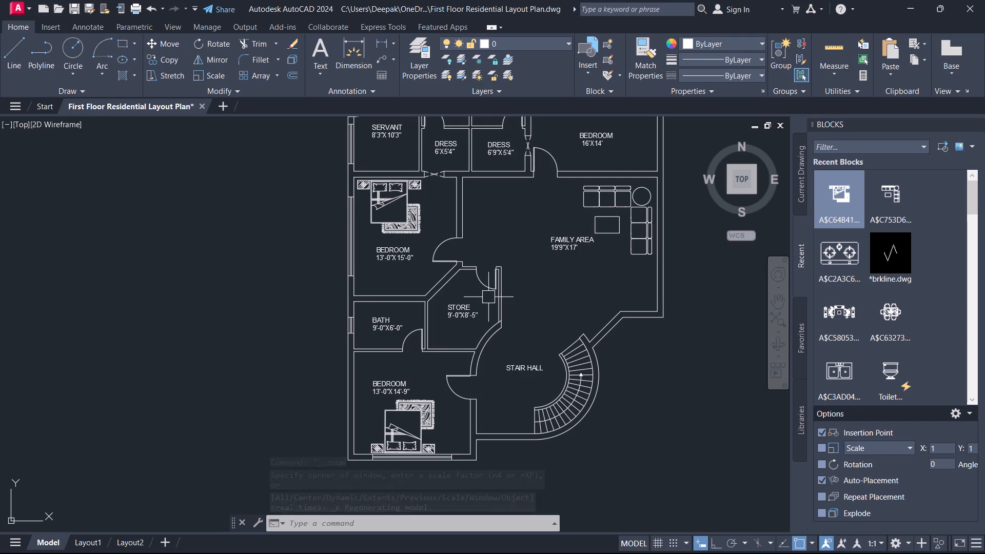
Browse the recent blocks for further furniture to use, comparing the tables, sinks and other blocks with the plan.
{"action": "middle_click_drag", "start_coordinate": [488, 297], "coordinate": [489, 368]}
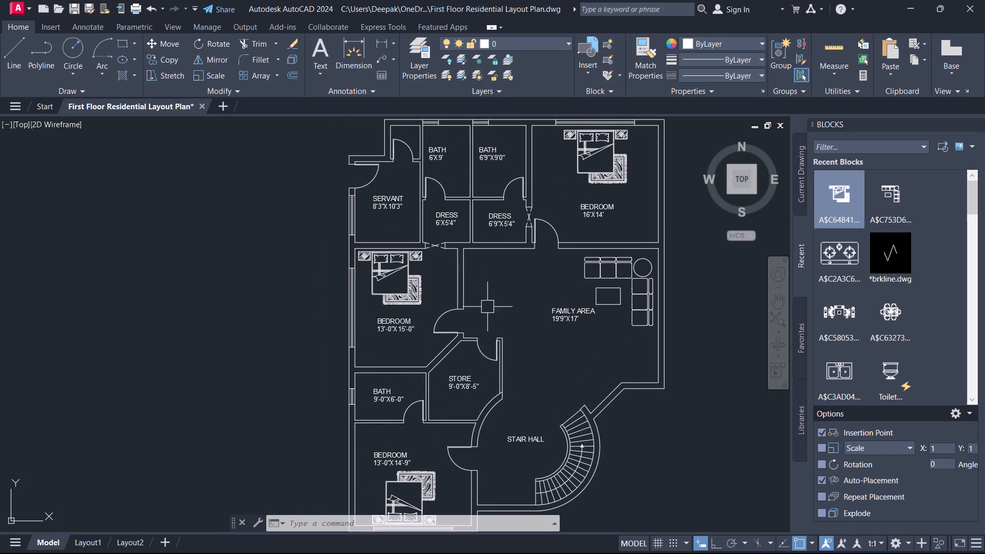
{"action": "middle_click_drag", "start_coordinate": [486, 331], "coordinate": [480, 272]}
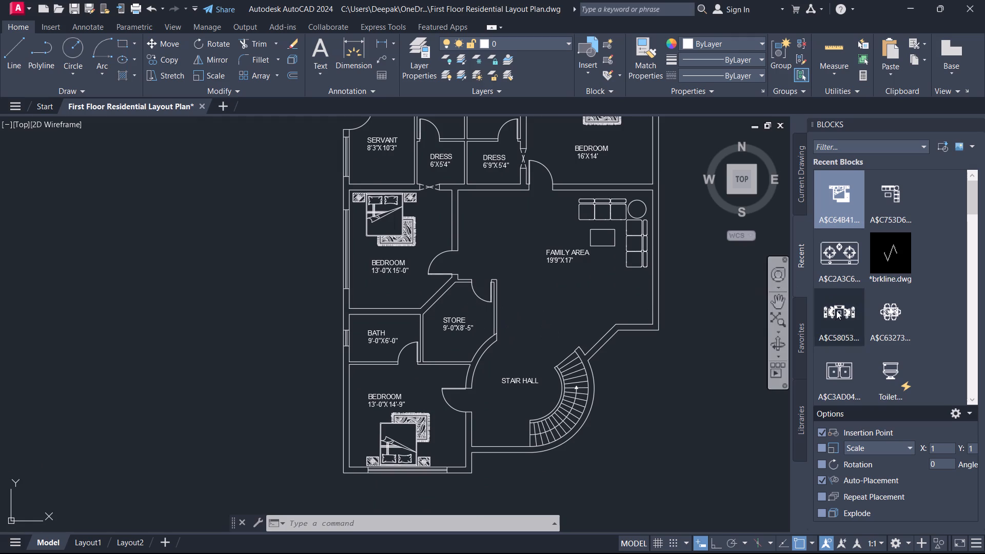
{"action": "scroll", "coordinate": [846, 329], "scroll_direction": "down", "scroll_amount": 2}
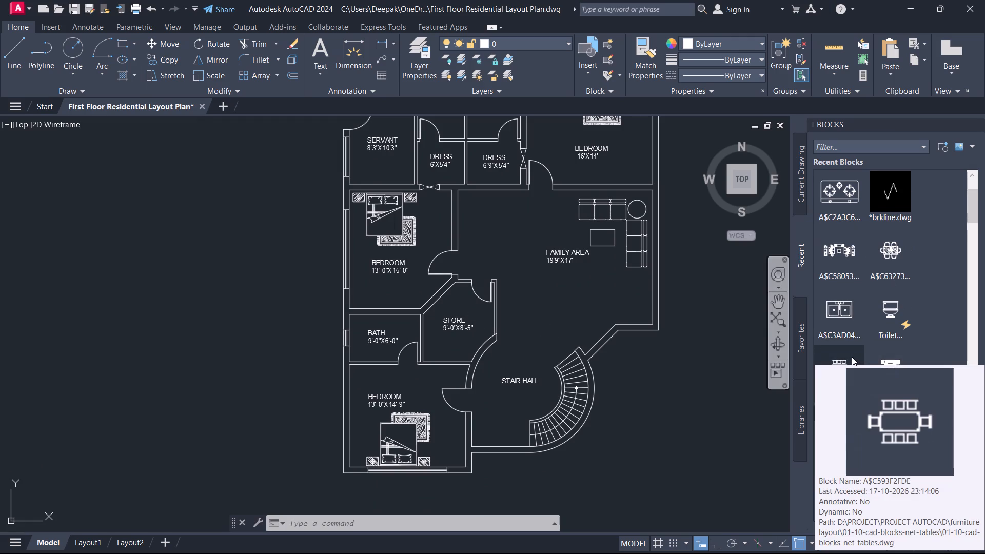
{"action": "middle_click_drag", "start_coordinate": [727, 374], "coordinate": [723, 411]}
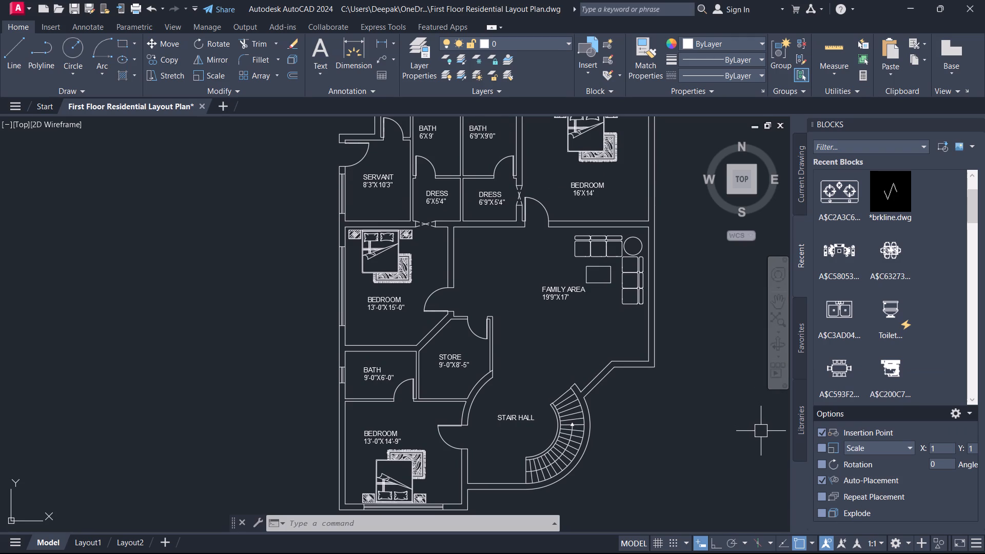
{"action": "middle_click_drag", "start_coordinate": [559, 309], "coordinate": [526, 403]}
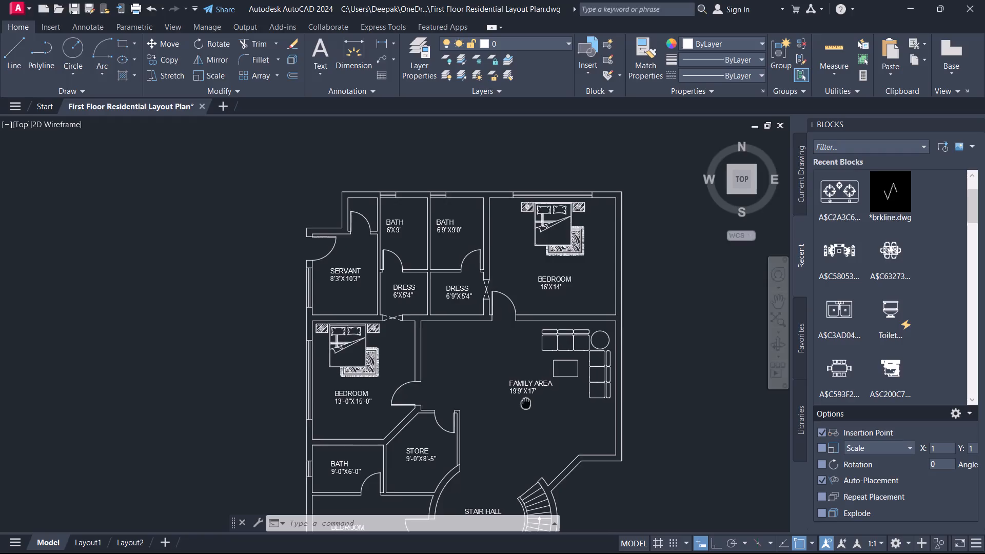
{"action": "middle_click_drag", "start_coordinate": [526, 403], "coordinate": [607, 327]}
{"action": "scroll", "coordinate": [839, 361], "scroll_direction": "down", "scroll_amount": 3}
{"action": "scroll", "coordinate": [875, 265], "scroll_direction": "down", "scroll_amount": 1}
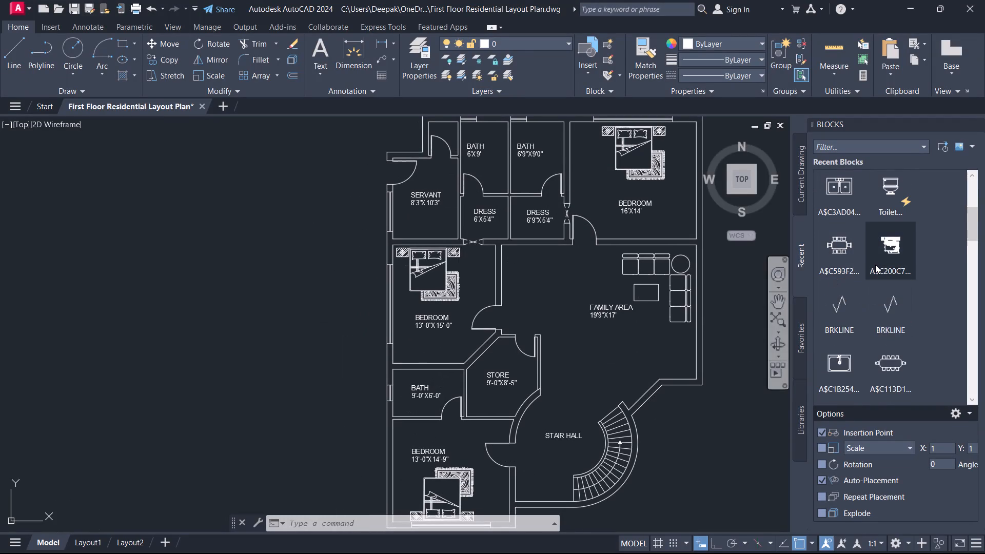
{"action": "scroll", "coordinate": [877, 285], "scroll_direction": "down", "scroll_amount": 1}
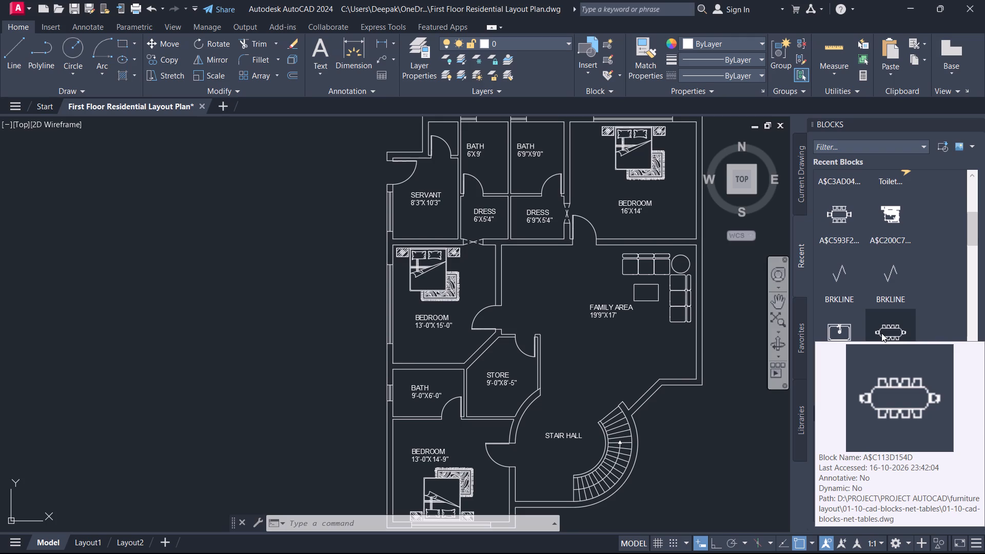
{"action": "middle_click_drag", "start_coordinate": [881, 333], "coordinate": [825, 338]}
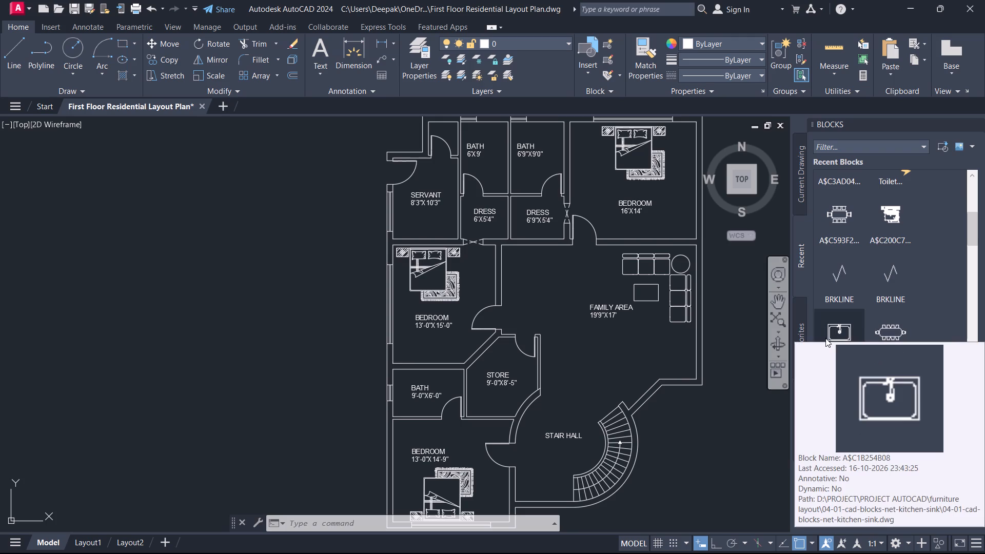
{"action": "middle_click_drag", "start_coordinate": [825, 338], "coordinate": [753, 348]}
Inspect the furnished plan room by room, checking the bedrooms, baths, dress rooms, store, family area and stair hall.
{"action": "middle_click_drag", "start_coordinate": [645, 358], "coordinate": [578, 388]}
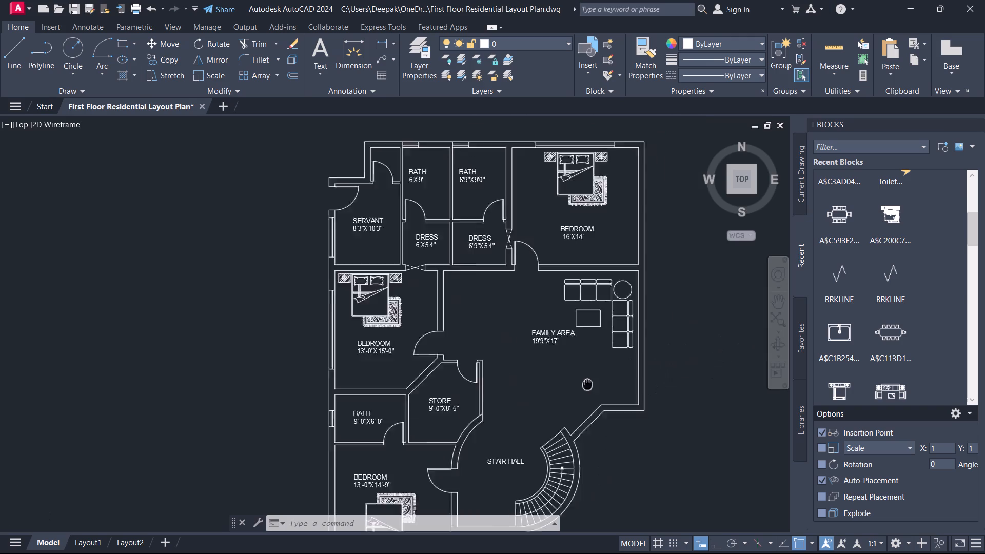
{"action": "middle_click_drag", "start_coordinate": [578, 388], "coordinate": [519, 419]}
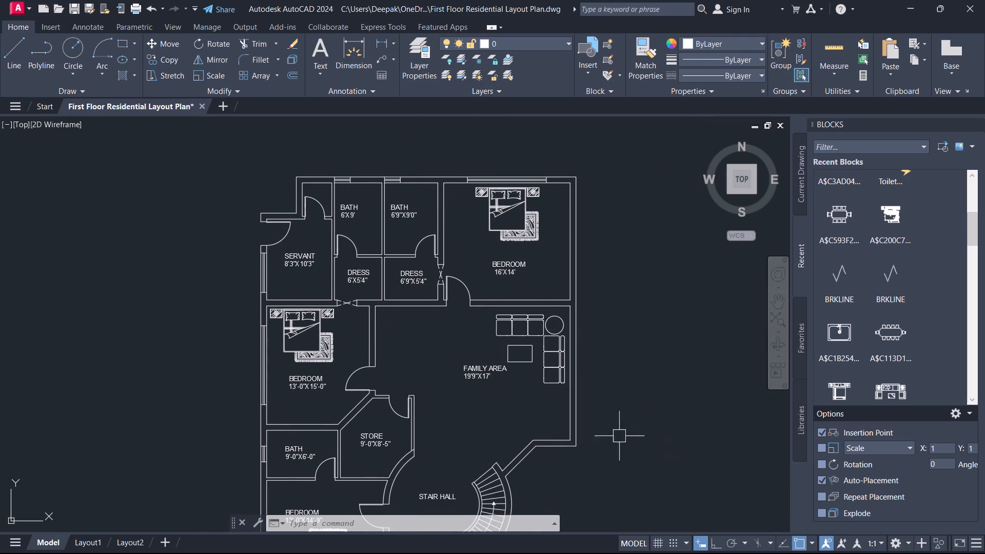
{"action": "middle_click_drag", "start_coordinate": [392, 384], "coordinate": [464, 364]}
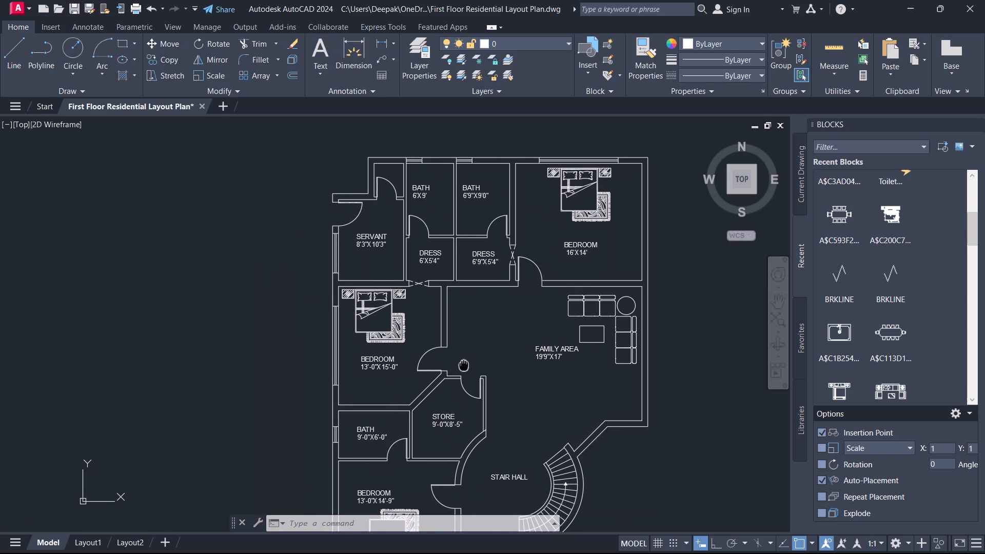
{"action": "middle_click_drag", "start_coordinate": [464, 364], "coordinate": [461, 364]}
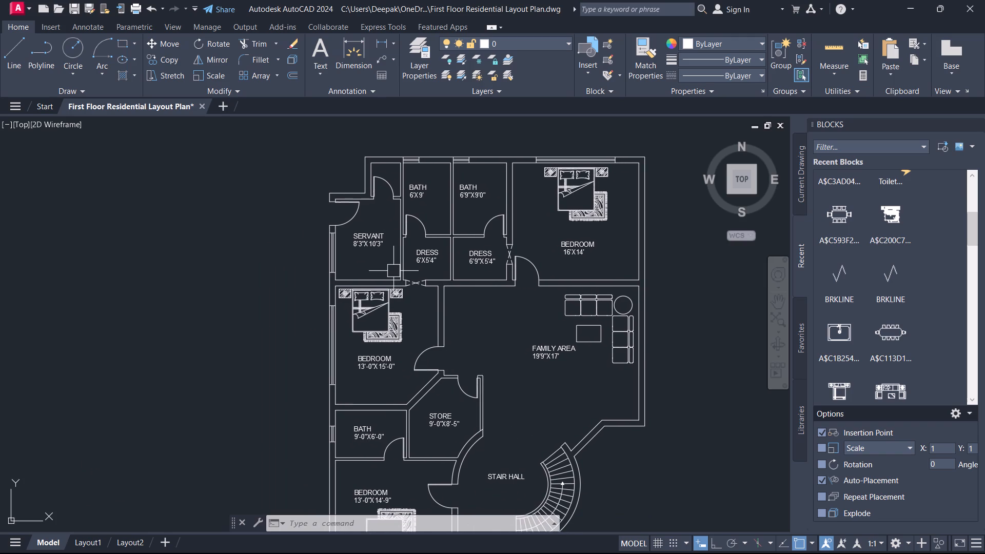
{"action": "scroll", "coordinate": [393, 271], "scroll_direction": "up", "scroll_amount": 1}
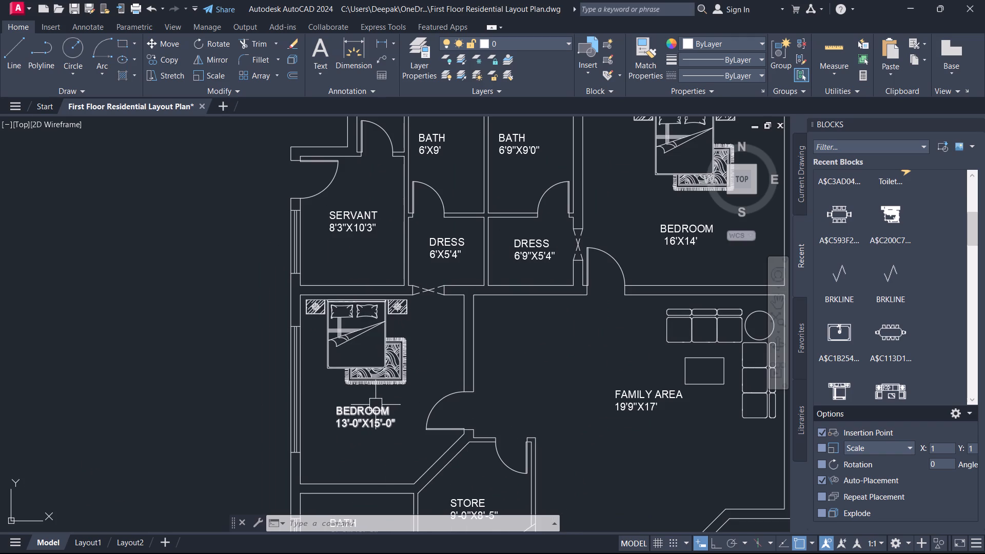
{"action": "middle_click_drag", "start_coordinate": [406, 445], "coordinate": [406, 313]}
{"action": "scroll", "coordinate": [406, 313], "scroll_direction": "down", "scroll_amount": 2}
{"action": "scroll", "coordinate": [392, 359], "scroll_direction": "up", "scroll_amount": 1}
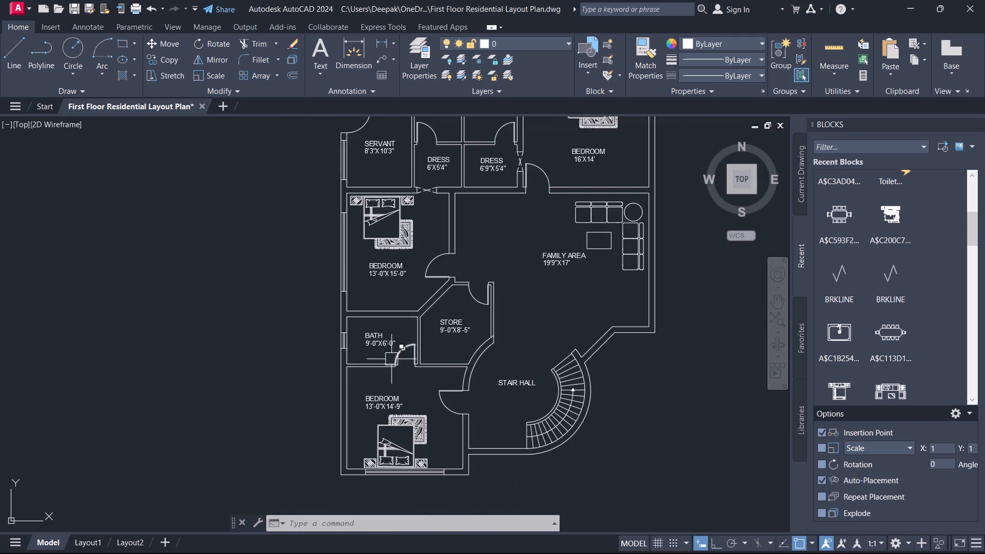
{"action": "scroll", "coordinate": [435, 390], "scroll_direction": "up", "scroll_amount": 1}
{"action": "middle_click_drag", "start_coordinate": [361, 439], "coordinate": [310, 364]}
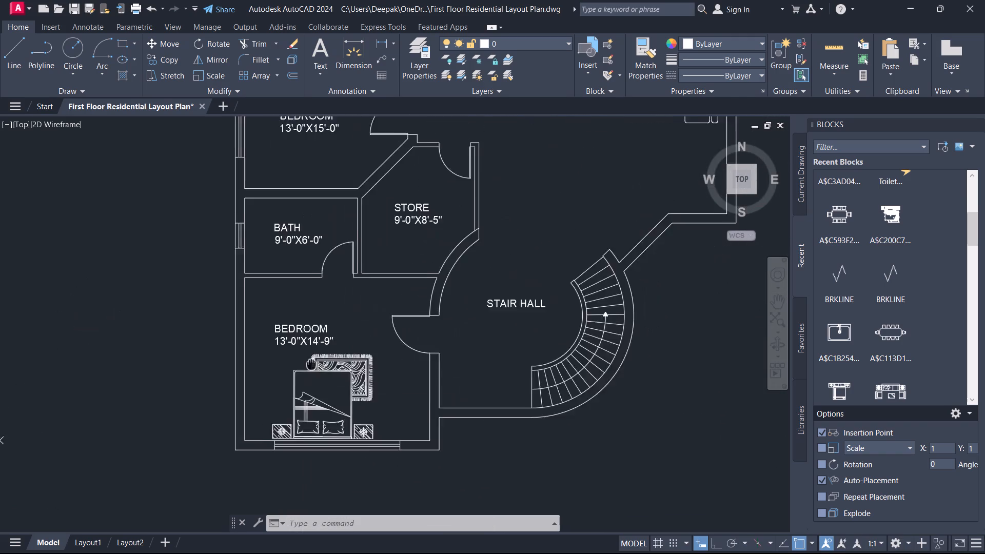
{"action": "middle_click_drag", "start_coordinate": [310, 364], "coordinate": [299, 368]}
{"action": "scroll", "coordinate": [299, 368], "scroll_direction": "down", "scroll_amount": 1}
{"action": "middle_click_drag", "start_coordinate": [417, 284], "coordinate": [329, 437]}
{"action": "scroll", "coordinate": [331, 438], "scroll_direction": "up", "scroll_amount": 1}
{"action": "middle_click_drag", "start_coordinate": [325, 310], "coordinate": [307, 418]}
{"action": "scroll", "coordinate": [307, 418], "scroll_direction": "down", "scroll_amount": 1}
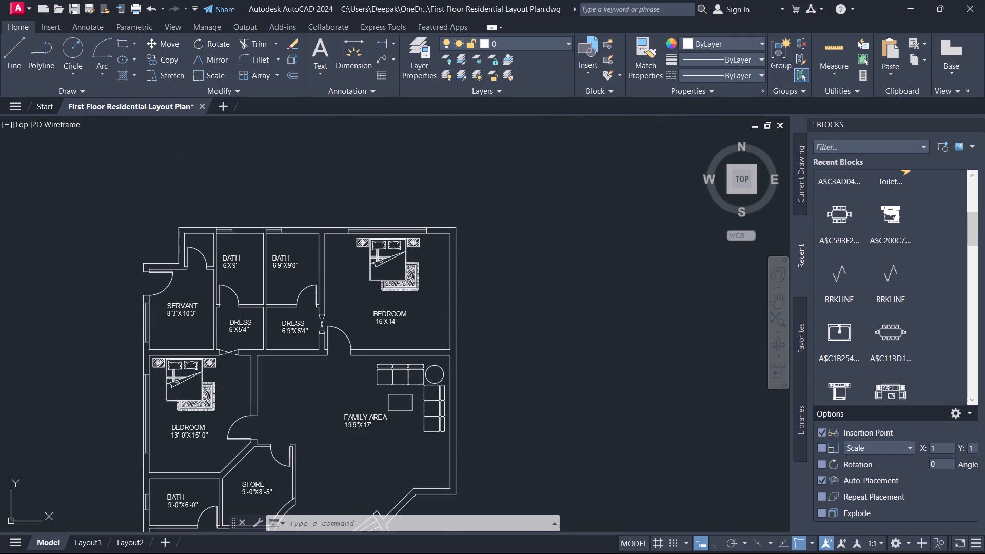
{"action": "middle_click_drag", "start_coordinate": [307, 418], "coordinate": [299, 420]}
{"action": "middle_click_drag", "start_coordinate": [428, 365], "coordinate": [458, 221]}
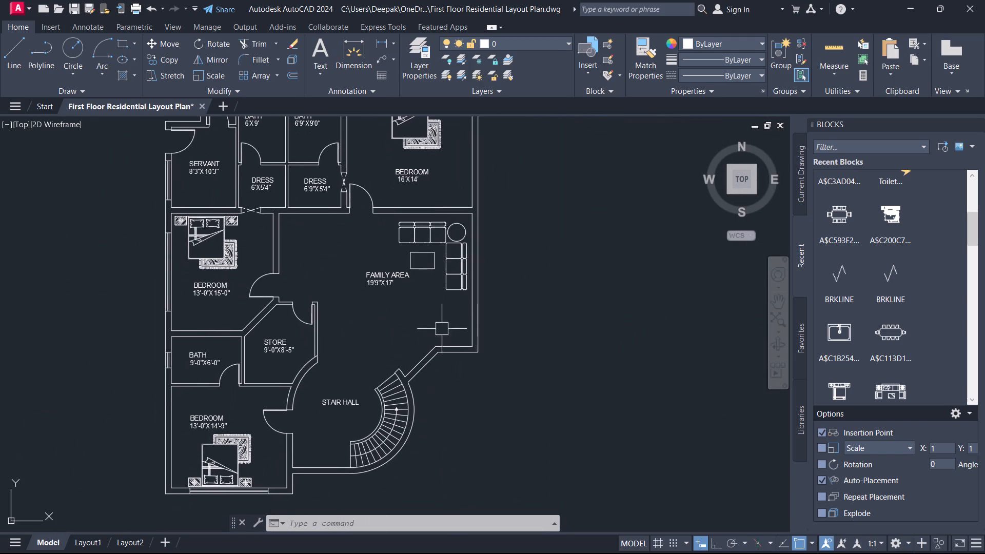
{"action": "scroll", "coordinate": [348, 326], "scroll_direction": "down", "scroll_amount": 1}
{"action": "scroll", "coordinate": [242, 283], "scroll_direction": "up", "scroll_amount": 1}
Fill the walls around the servant room, dress rooms, 13'-0"X15'-0" bedroom, store, family area and stair hall with SOLID hatch.
{"action": "key", "text": "h"}
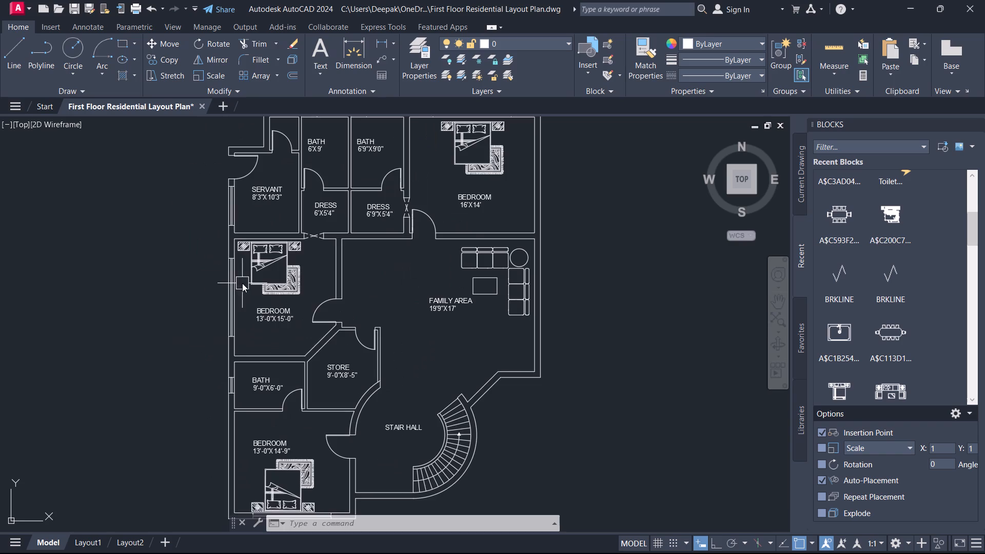
{"action": "key", "text": "space"}
{"action": "left_click", "coordinate": [117, 57]}
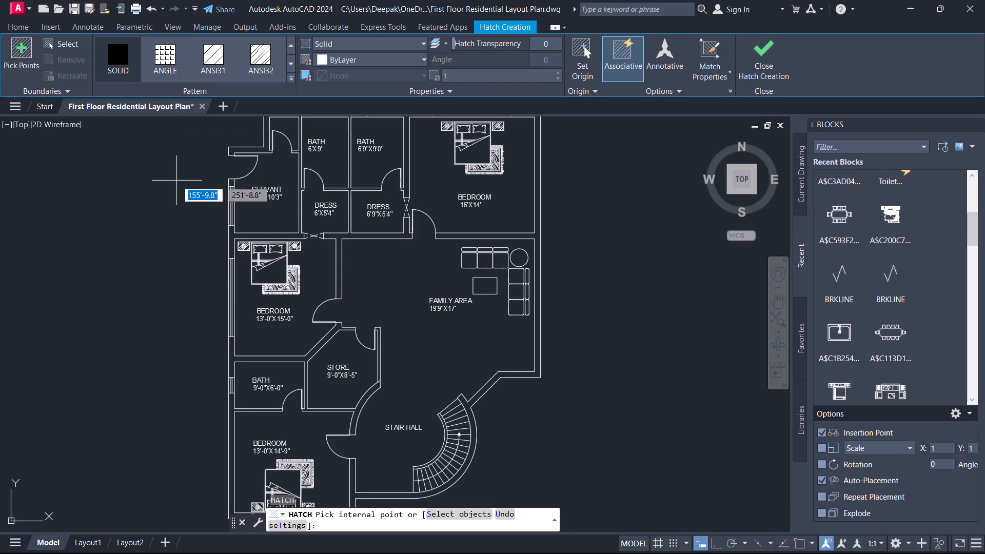
{"action": "left_click", "coordinate": [231, 239]}
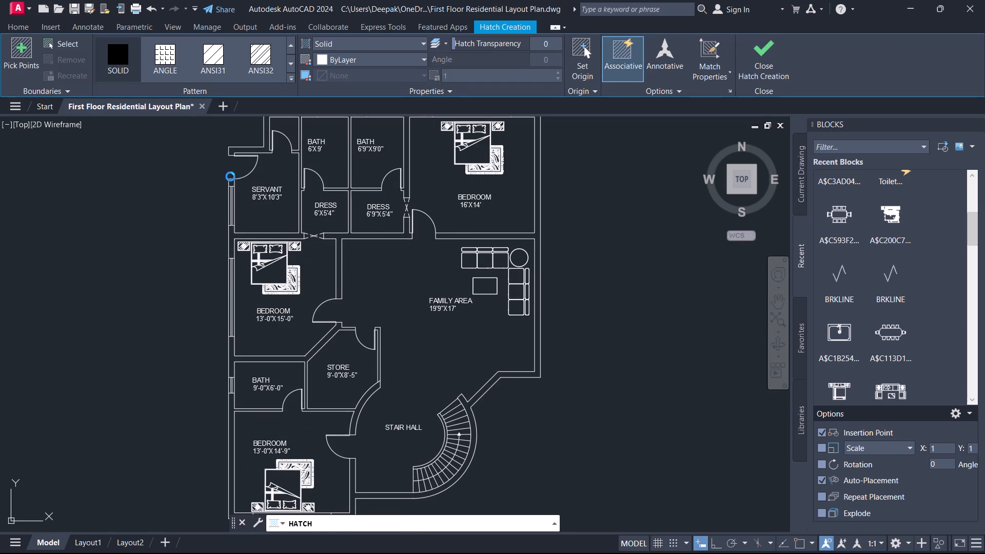
{"action": "left_click", "coordinate": [230, 362]}
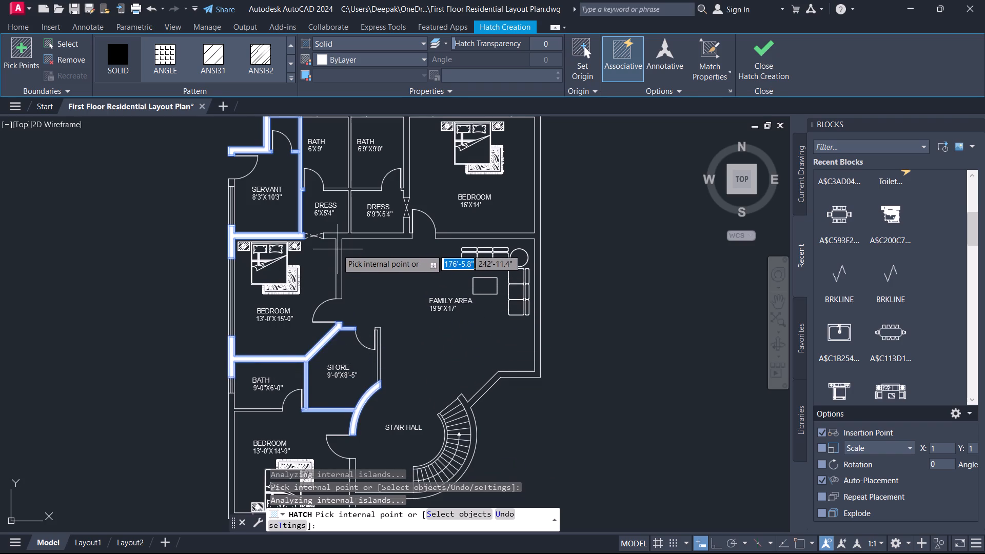
{"action": "left_click", "coordinate": [339, 250]}
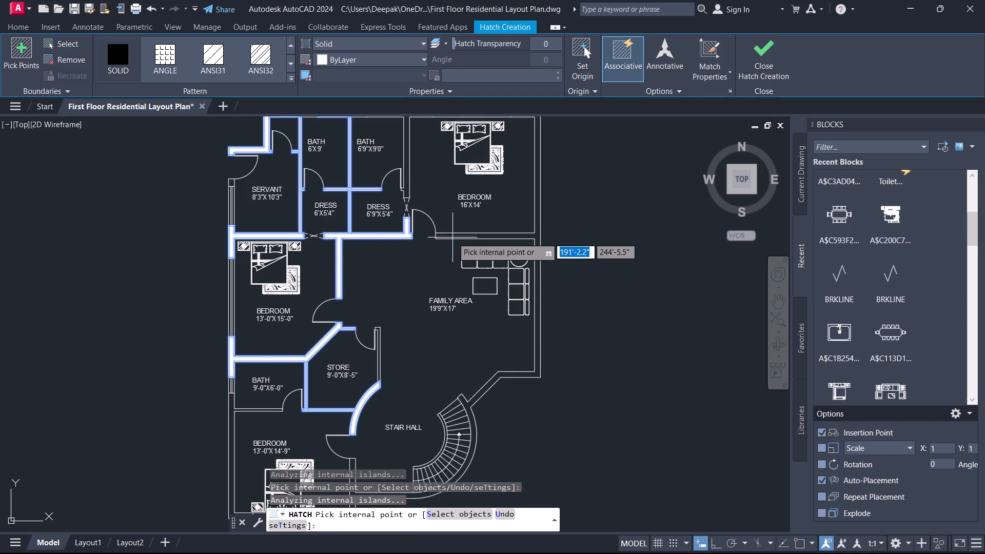
{"action": "left_click", "coordinate": [452, 236]}
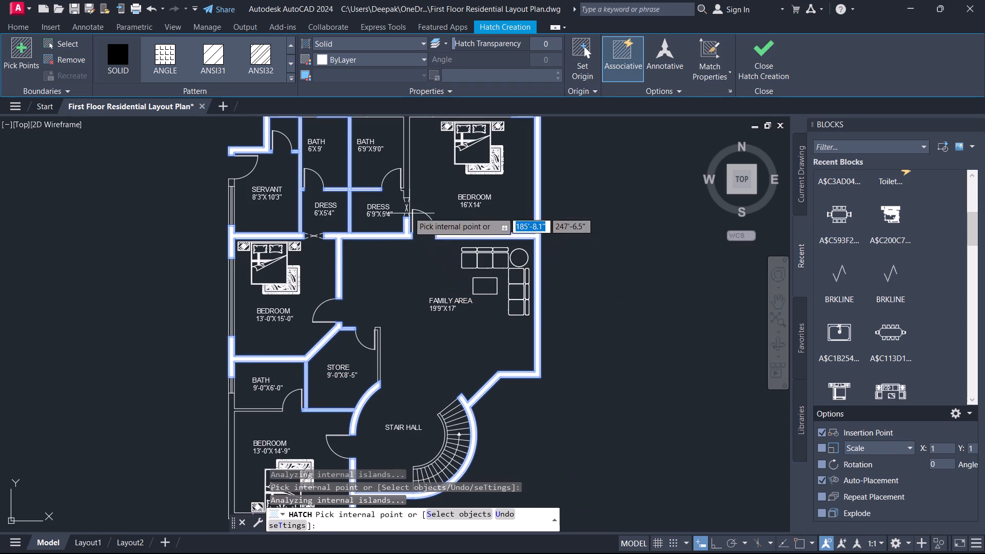
Extend the solid hatch to the 13'-0"X14'-9" bedroom's outer walls and the wall between the 6'9"X9'0" bath and 16'X14' bedroom.
{"action": "middle_click_drag", "start_coordinate": [408, 212], "coordinate": [409, 311]}
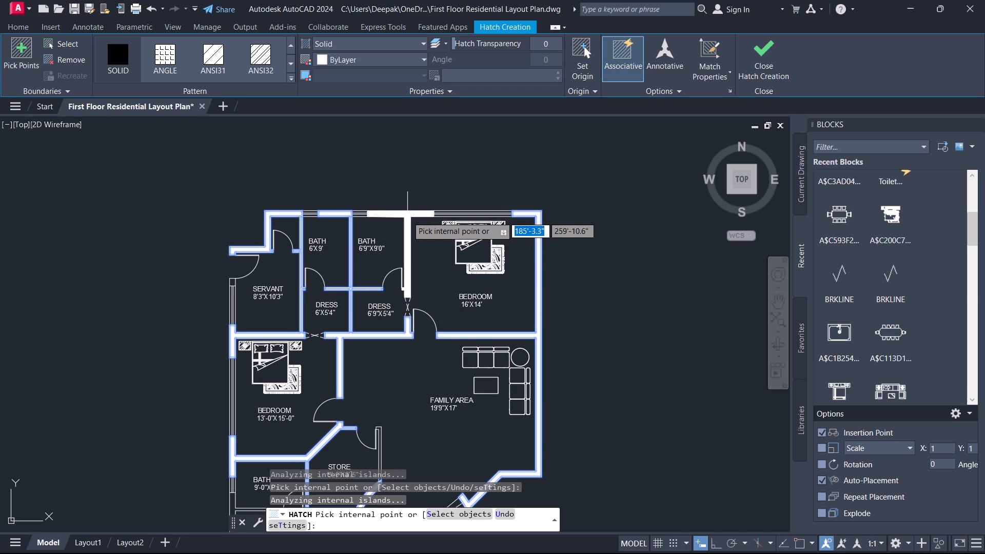
{"action": "left_click", "coordinate": [407, 216]}
{"action": "scroll", "coordinate": [366, 288], "scroll_direction": "down", "scroll_amount": 1}
{"action": "middle_click_drag", "start_coordinate": [362, 322], "coordinate": [422, 188]}
{"action": "scroll", "coordinate": [352, 323], "scroll_direction": "up", "scroll_amount": 2}
{"action": "left_click", "coordinate": [322, 319]}
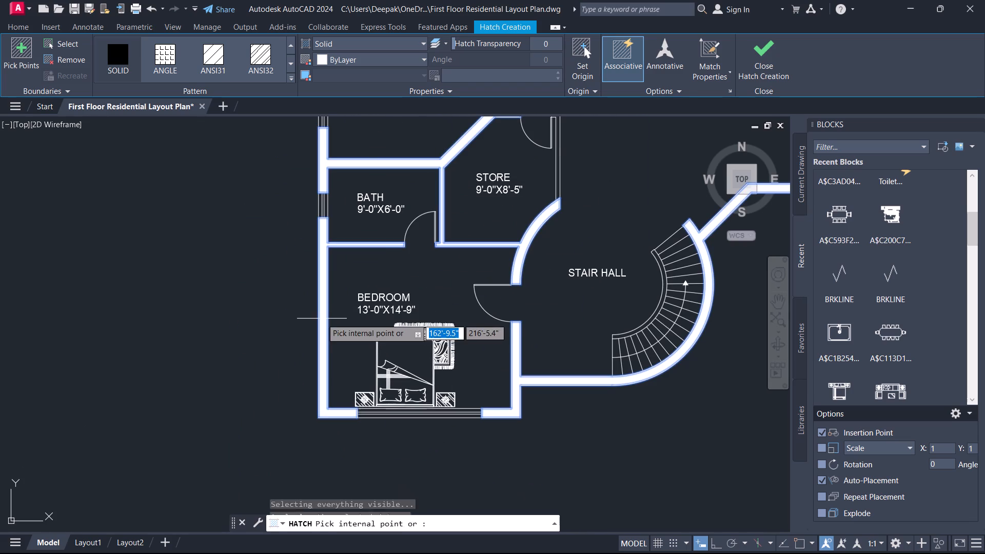
{"action": "scroll", "coordinate": [332, 338], "scroll_direction": "down", "scroll_amount": 1}
{"action": "scroll", "coordinate": [377, 278], "scroll_direction": "down", "scroll_amount": 1}
{"action": "middle_click_drag", "start_coordinate": [414, 200], "coordinate": [414, 238]}
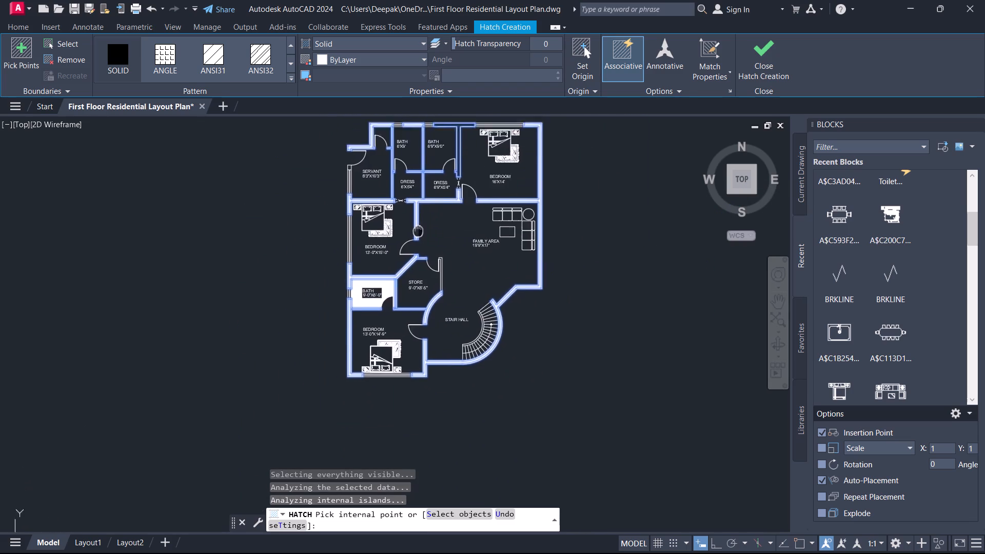
{"action": "middle_click_drag", "start_coordinate": [414, 238], "coordinate": [331, 366]}
{"action": "scroll", "coordinate": [361, 326], "scroll_direction": "up", "scroll_amount": 2}
{"action": "left_click", "coordinate": [377, 291]}
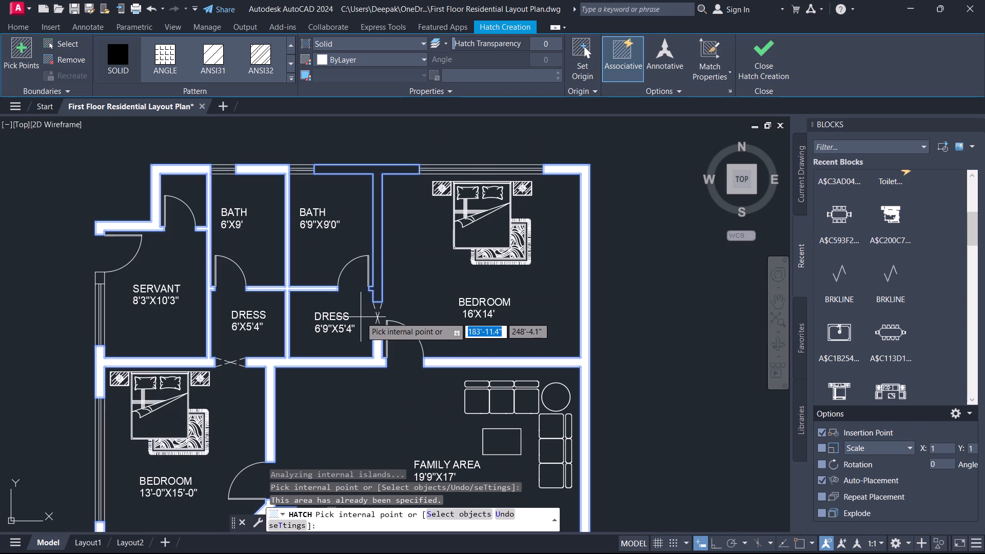
{"action": "key", "text": "grave"}
{"action": "key", "text": "Escape"}
{"action": "key", "text": "Escape"}
Apply a separate solid hatch to the unfilled wall between the 6'9"X9'0" bath and the 16'X14' bedroom.
{"action": "scroll", "coordinate": [376, 210], "scroll_direction": "up", "scroll_amount": 2}
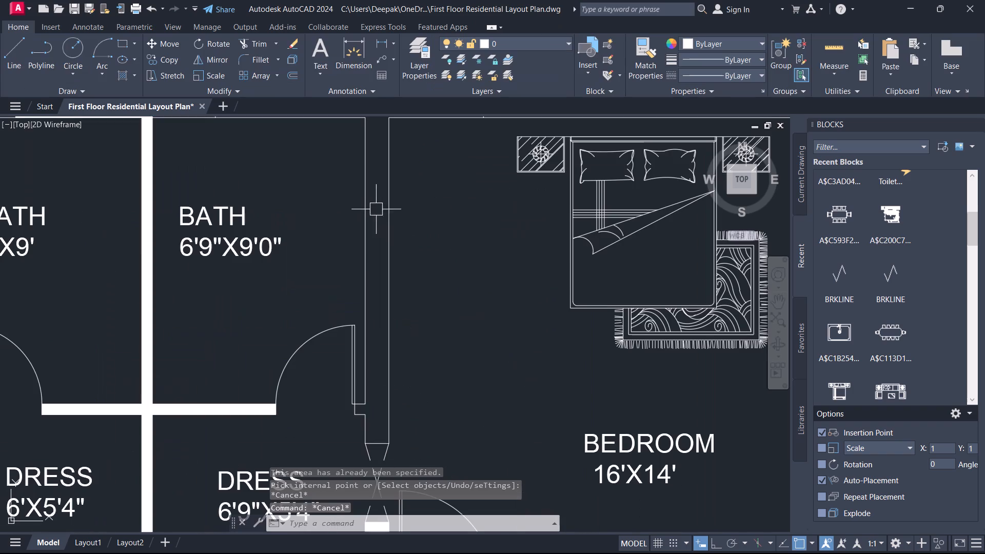
{"action": "key", "text": "g"}
{"action": "key", "text": "Escape"}
{"action": "key", "text": "h"}
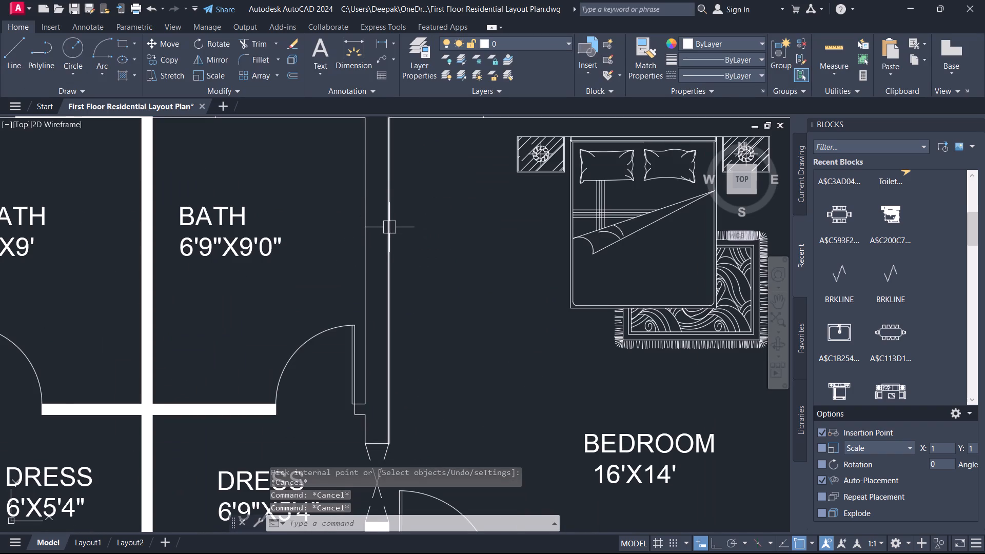
{"action": "key", "text": "space"}
{"action": "scroll", "coordinate": [384, 247], "scroll_direction": "down", "scroll_amount": 1}
{"action": "left_click", "coordinate": [383, 249]}
{"action": "key", "text": "Escape"}
{"action": "key", "text": "Escape"}
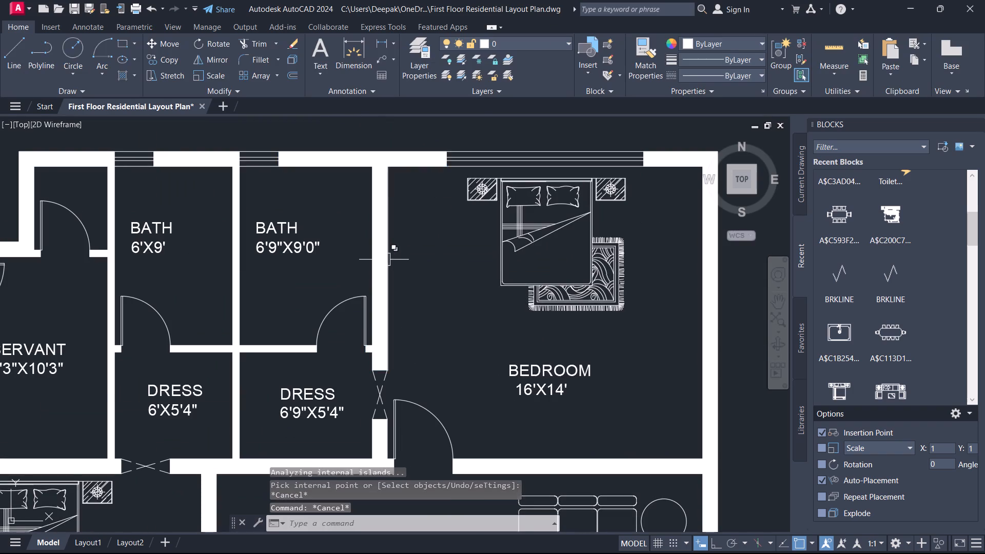
Start a plot of the model and choose DWG To PDF.pc3 as the plotter.
{"action": "scroll", "coordinate": [386, 267], "scroll_direction": "down", "scroll_amount": 1}
{"action": "scroll", "coordinate": [384, 308], "scroll_direction": "down", "scroll_amount": 1}
{"action": "middle_click_drag", "start_coordinate": [337, 332], "coordinate": [387, 245]}
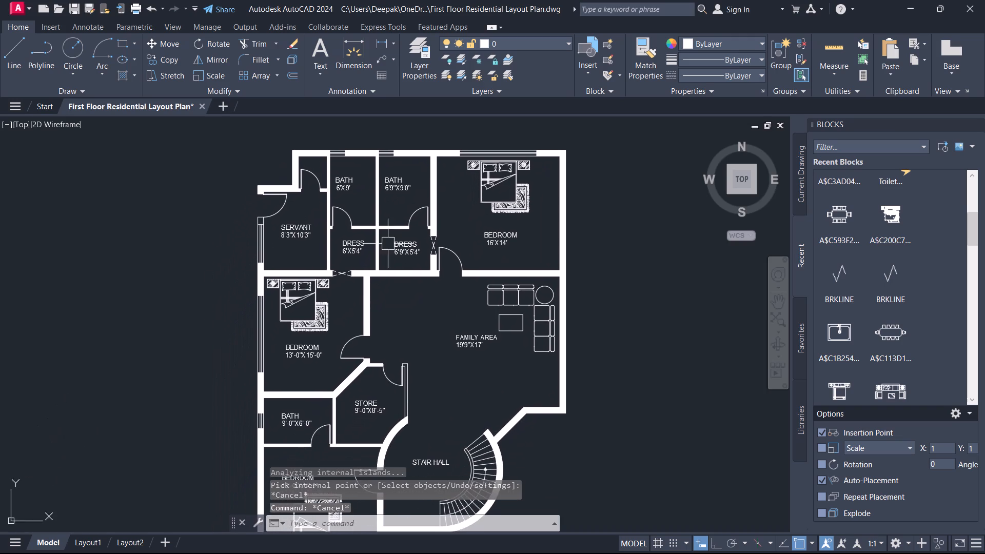
{"action": "scroll", "coordinate": [388, 244], "scroll_direction": "down", "scroll_amount": 1}
{"action": "type", "text": "DW"}
{"action": "key", "text": "space"}
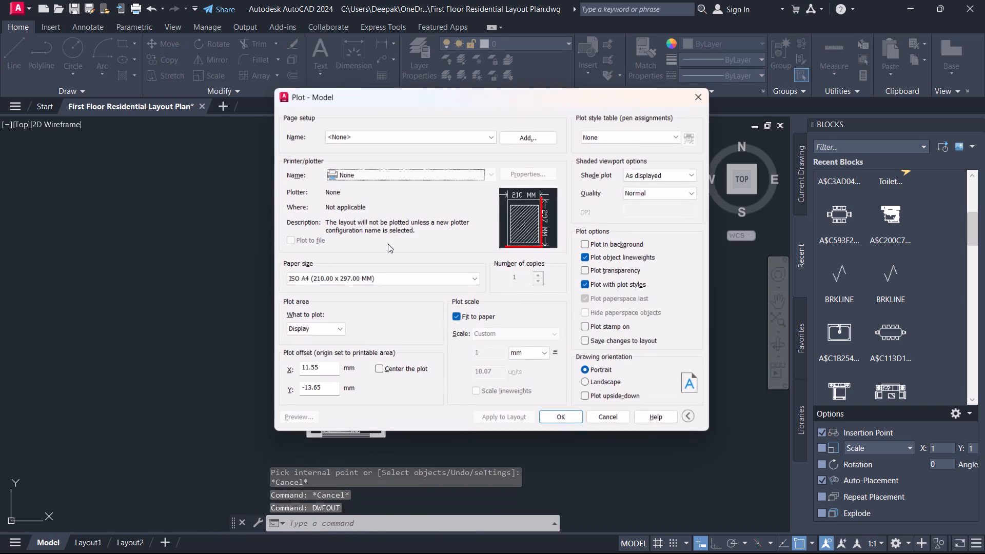
{"action": "left_click", "coordinate": [399, 280]}
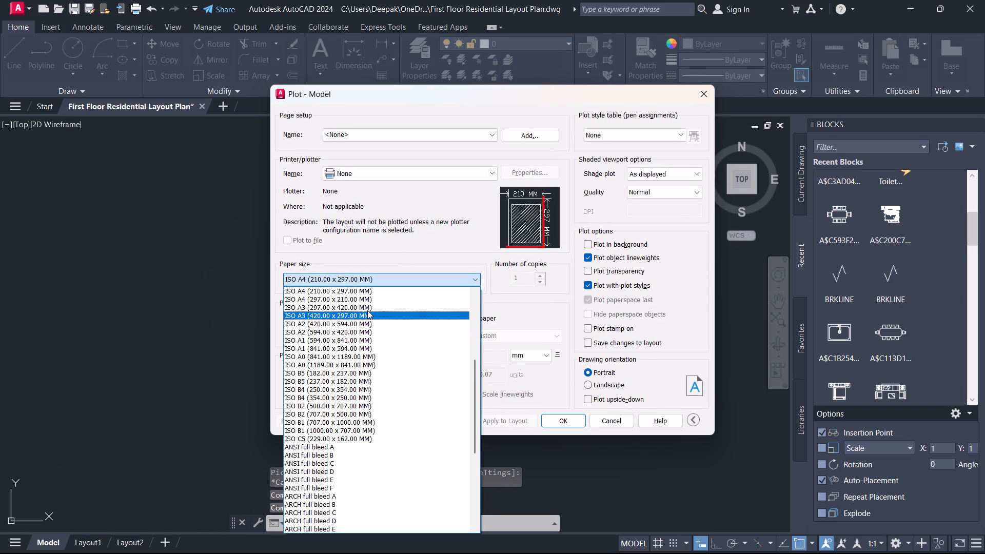
{"action": "left_click", "coordinate": [393, 253]}
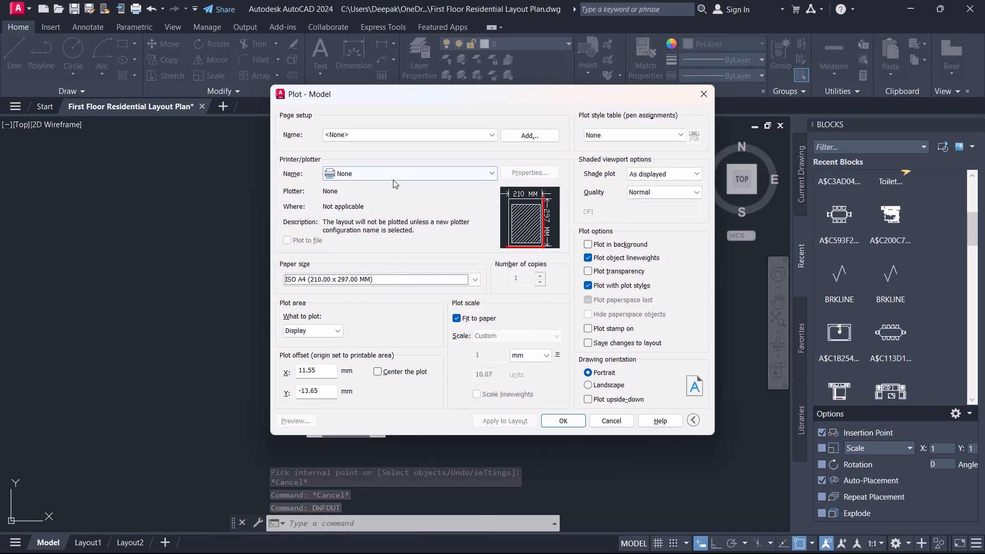
{"action": "left_click", "coordinate": [393, 180]}
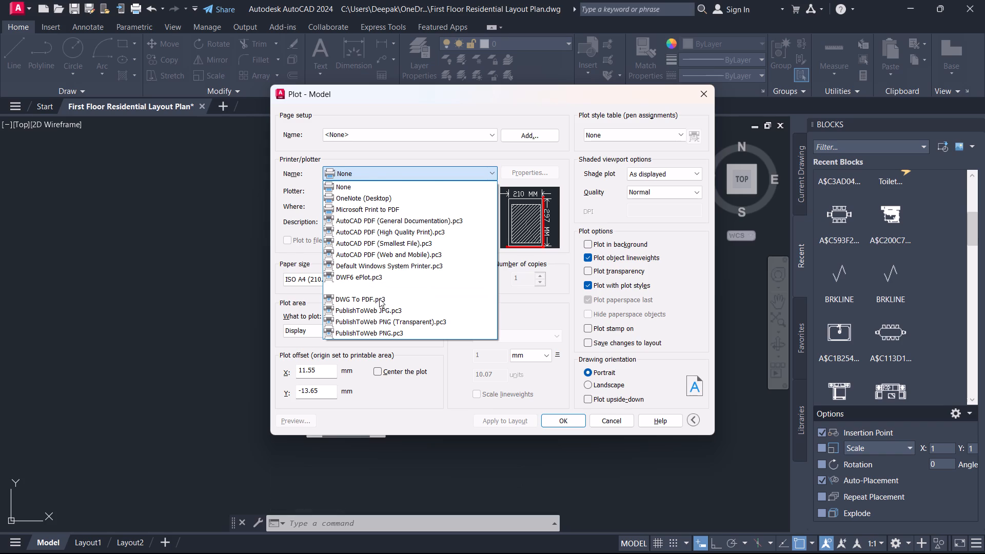
{"action": "left_click", "coordinate": [379, 299]}
Set the plot area to a Window enclosing the entire first floor plan with a small margin around its outer walls.
{"action": "left_click", "coordinate": [331, 325]}
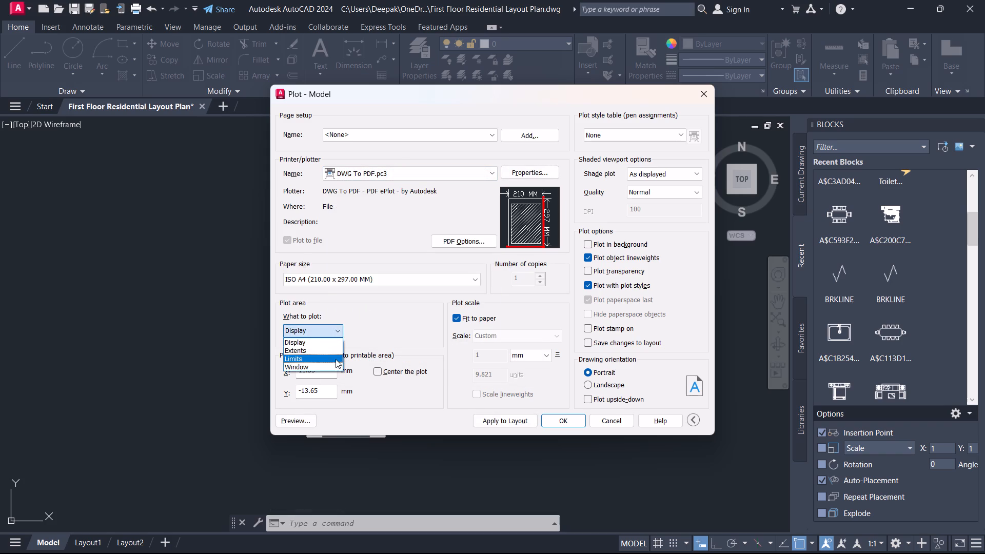
{"action": "left_click", "coordinate": [321, 362]}
{"action": "left_click", "coordinate": [313, 326]}
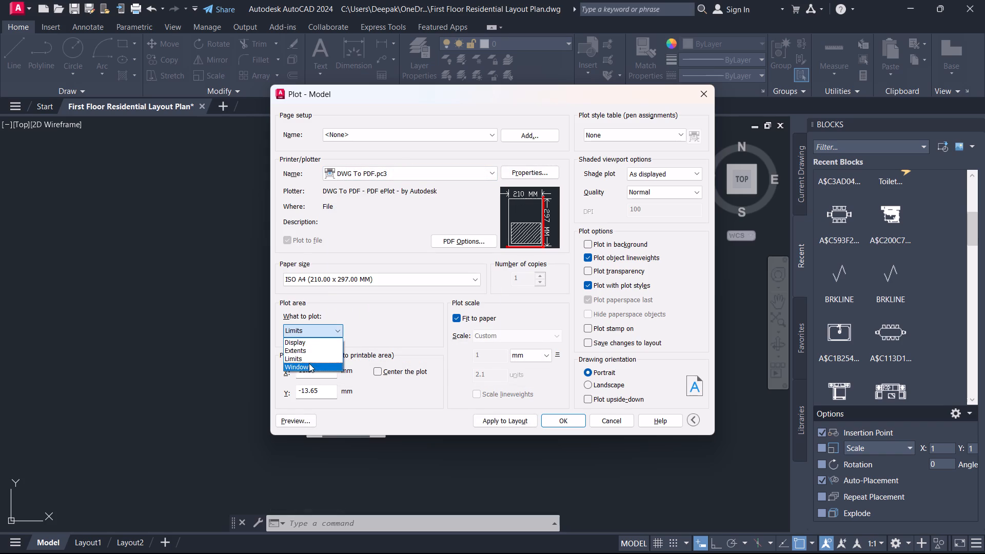
{"action": "left_click", "coordinate": [309, 366]}
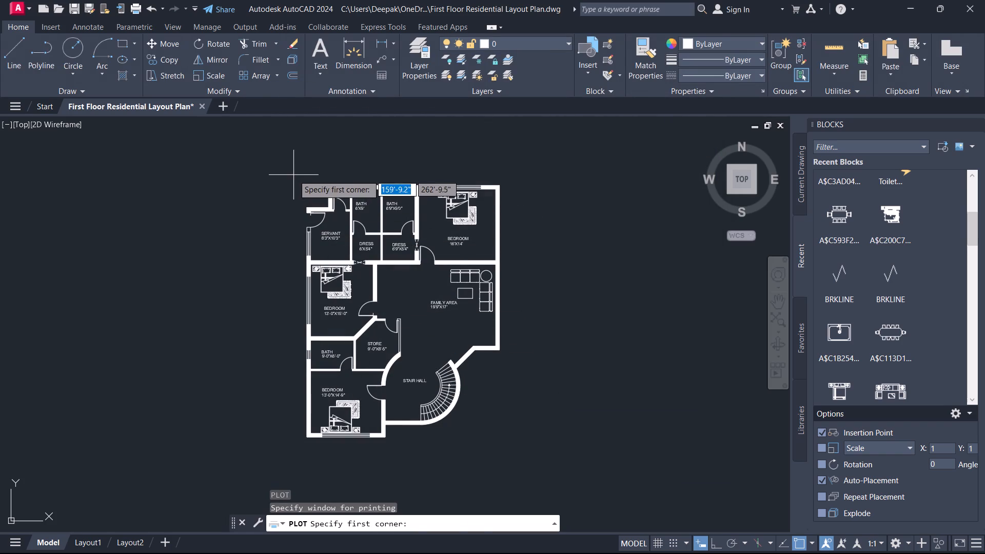
{"action": "left_click", "coordinate": [293, 175]}
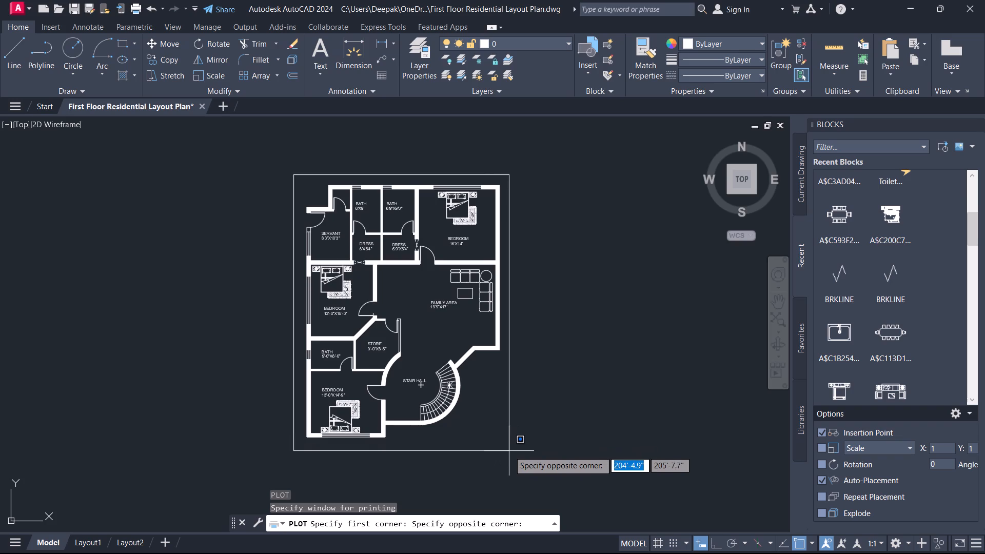
{"action": "left_click", "coordinate": [509, 451]}
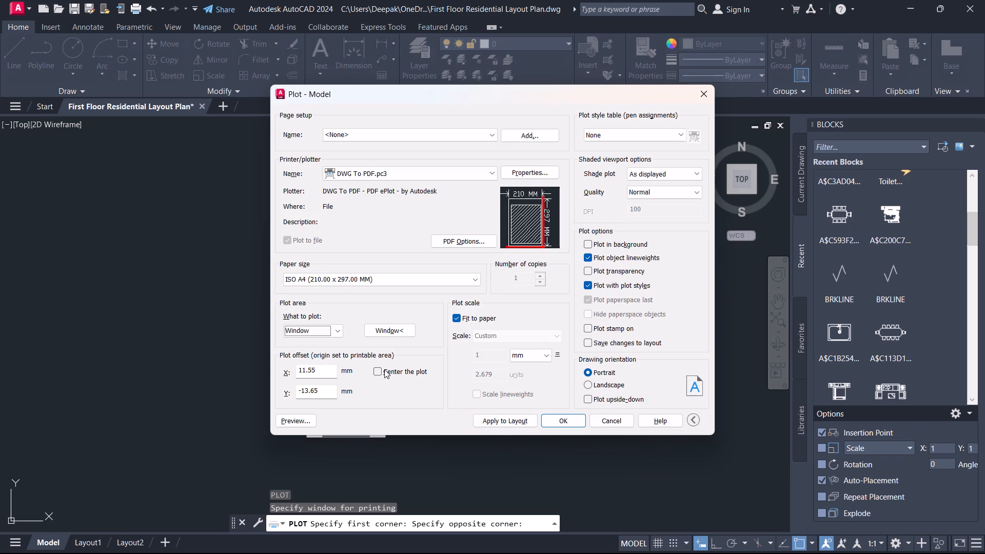
Center the plot, set the shade plot to Legacy wireframe, and apply the settings to the layout.
{"action": "left_click", "coordinate": [382, 370]}
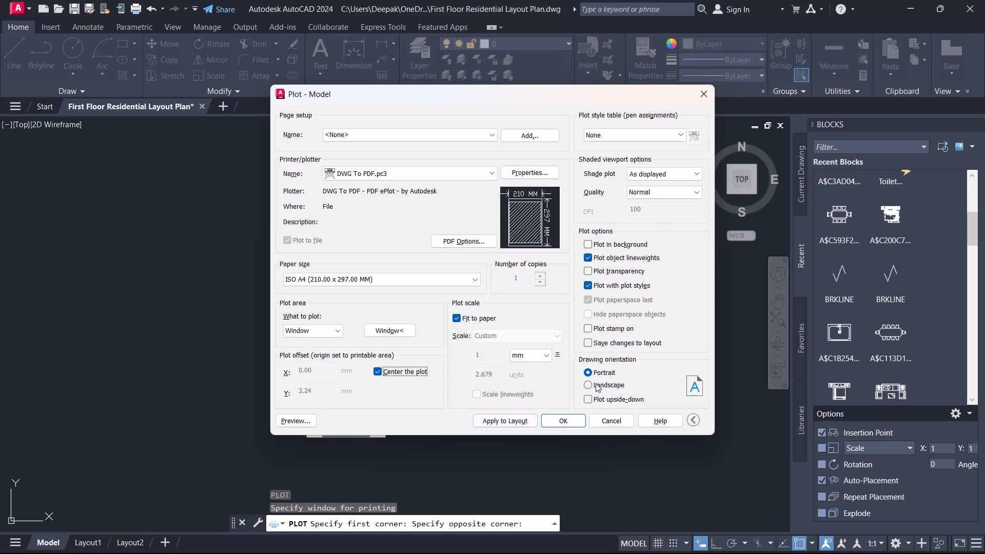
{"action": "left_click", "coordinate": [650, 172]}
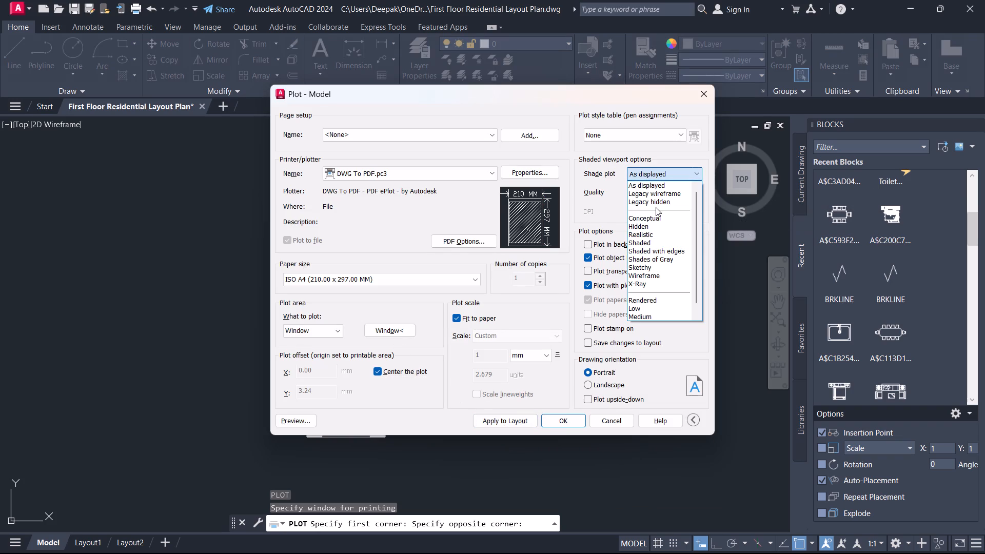
{"action": "left_click", "coordinate": [659, 190]}
{"action": "left_click", "coordinate": [504, 425]}
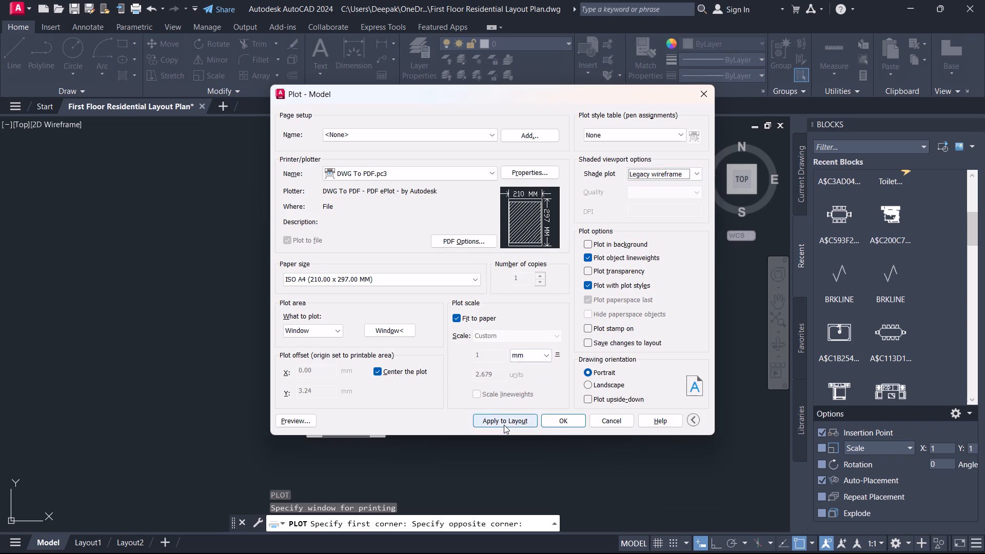
Plot to First Floor Residential Layout Plan-Model.pdf, saved in the SYMBIOSIS SOLUTIONS INTERSHIP program folder on the Desktop.
{"action": "left_click", "coordinate": [559, 422]}
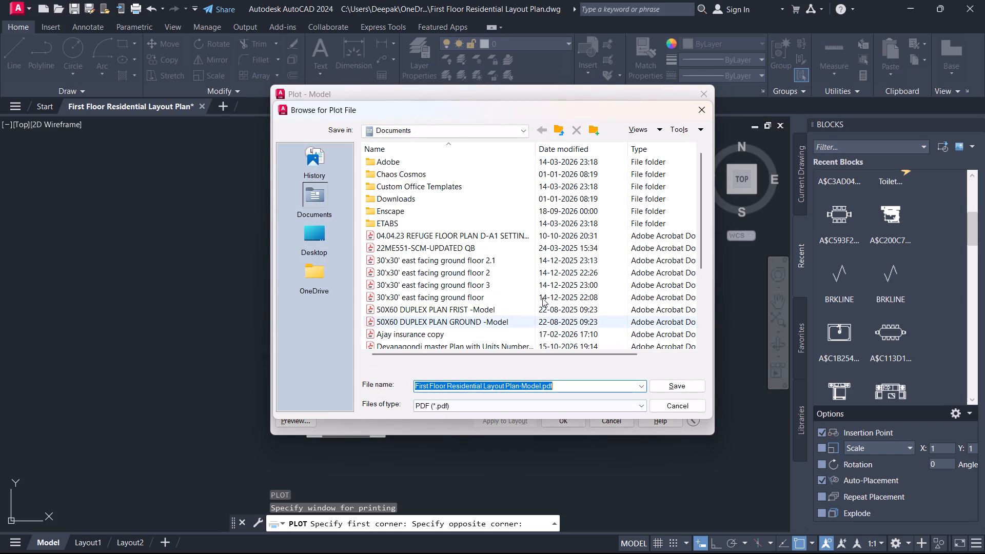
{"action": "left_click", "coordinate": [308, 241]}
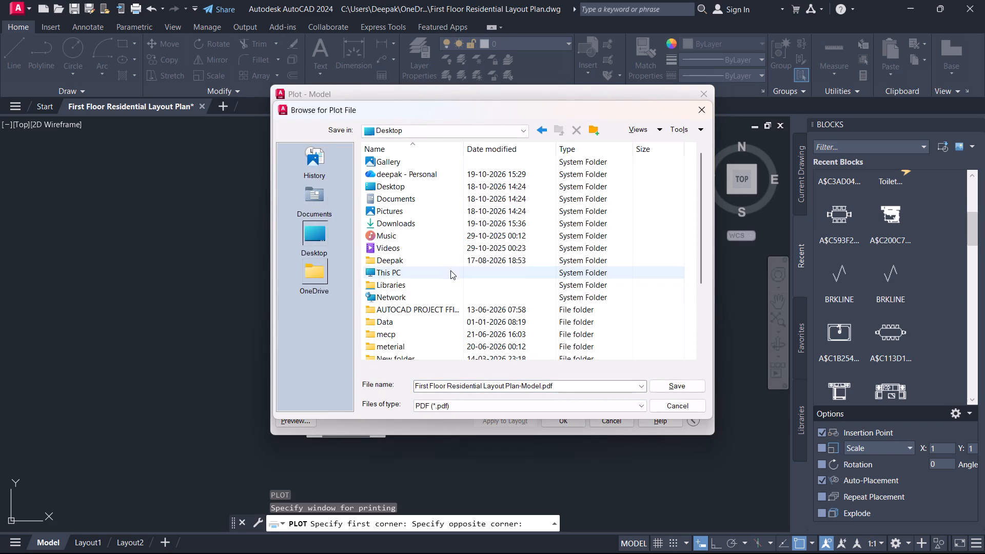
{"action": "scroll", "coordinate": [449, 303], "scroll_direction": "down", "scroll_amount": 3}
{"action": "double_click", "coordinate": [448, 298]}
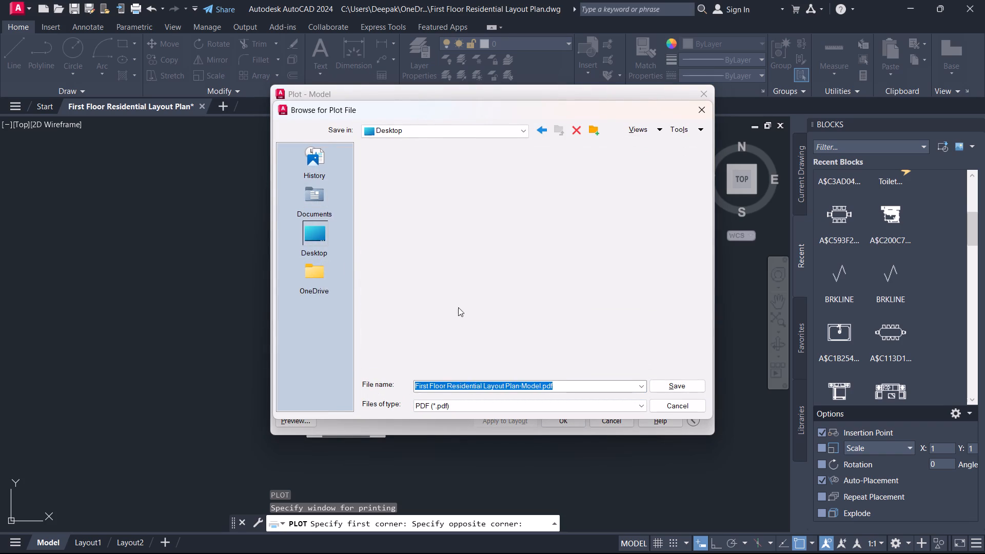
{"action": "left_click", "coordinate": [666, 382]}
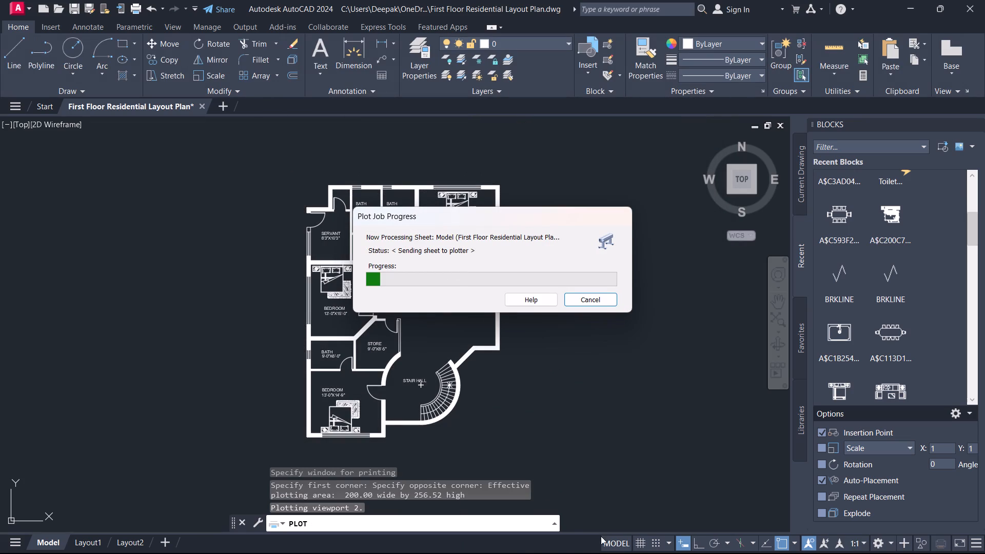
Switch to the Windows desktop.
{"action": "key", "text": "super+d"}
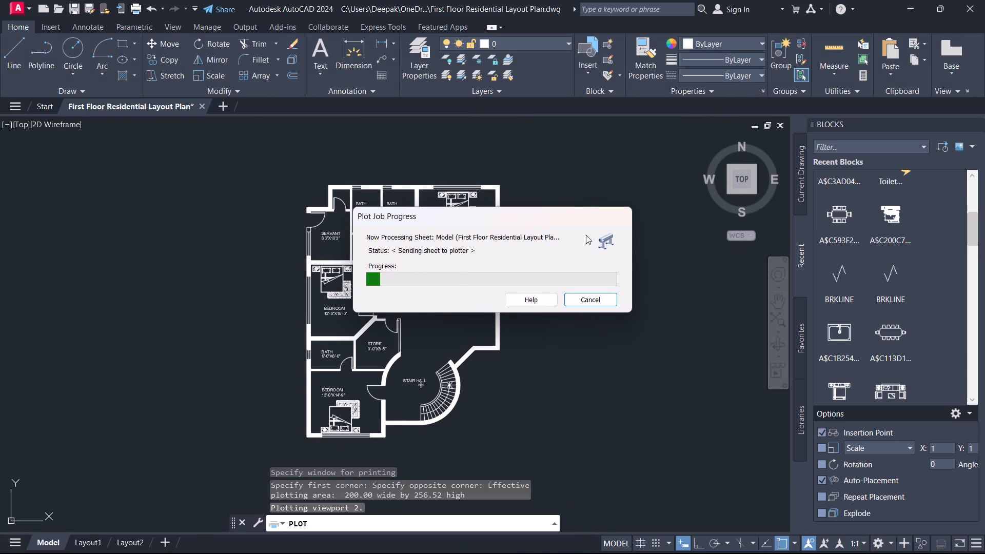
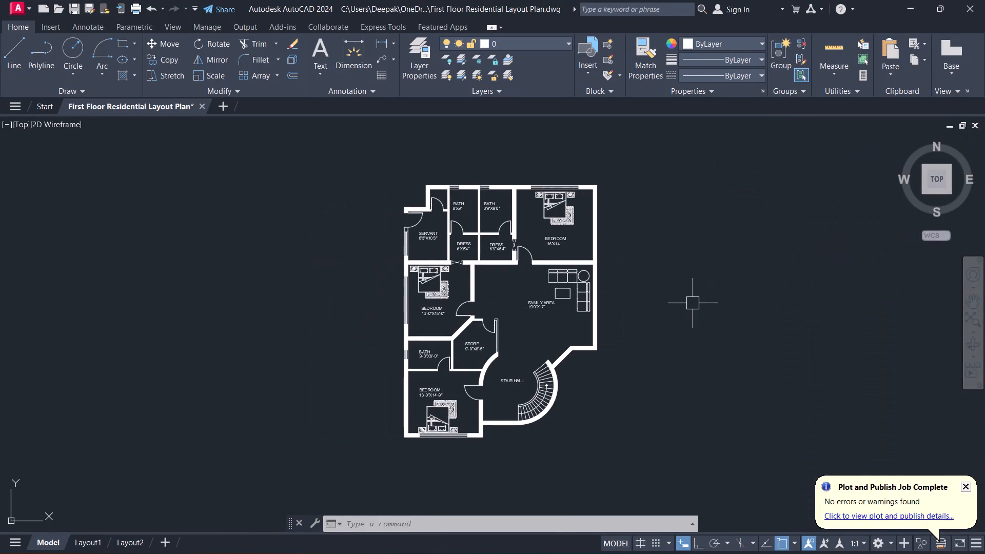
Save the First Floor Residential Layout Plan drawing under its existing name.
{"action": "key", "text": "ctrl+s"}
Turn off command log file recording with the LOGFILEOFF command.
{"action": "type", "text": "LOG"}
{"action": "key", "text": "Down"}
{"action": "key", "text": "Return"}
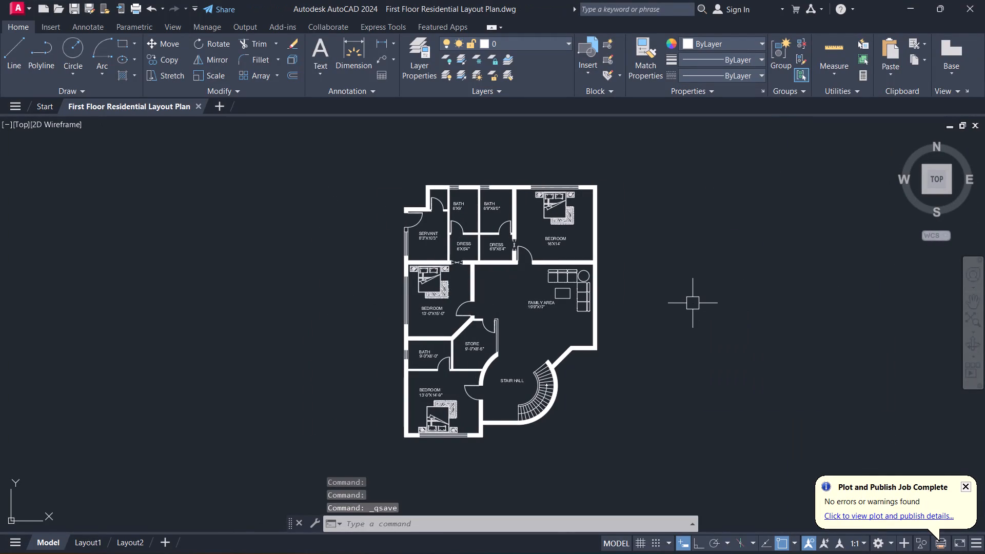
Close AutoCAD along with the First Floor Residential Layout Plan drawing.
{"action": "left_click", "coordinate": [984, 0]}
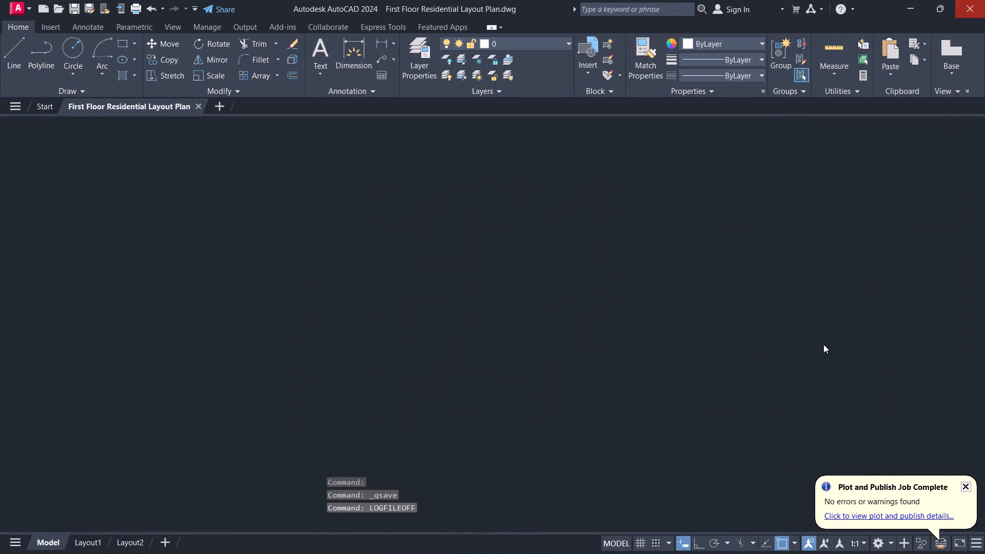